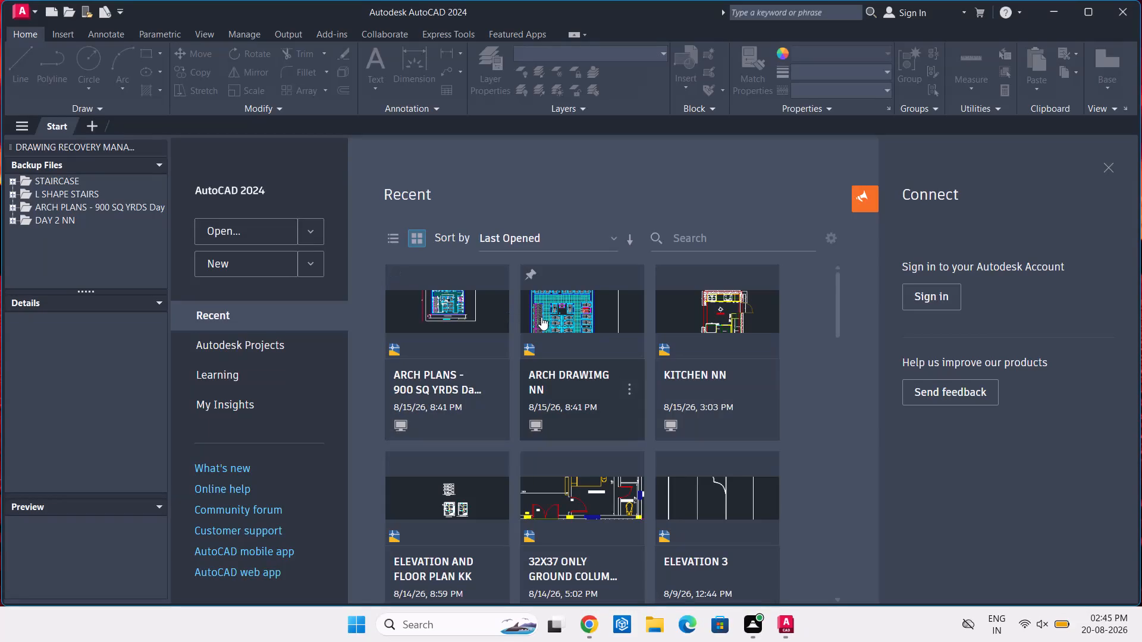
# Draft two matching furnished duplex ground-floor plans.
# Start a new blank drawing.
pyautogui.scroll(5, 541, 317)
pyautogui.click(87, 133)
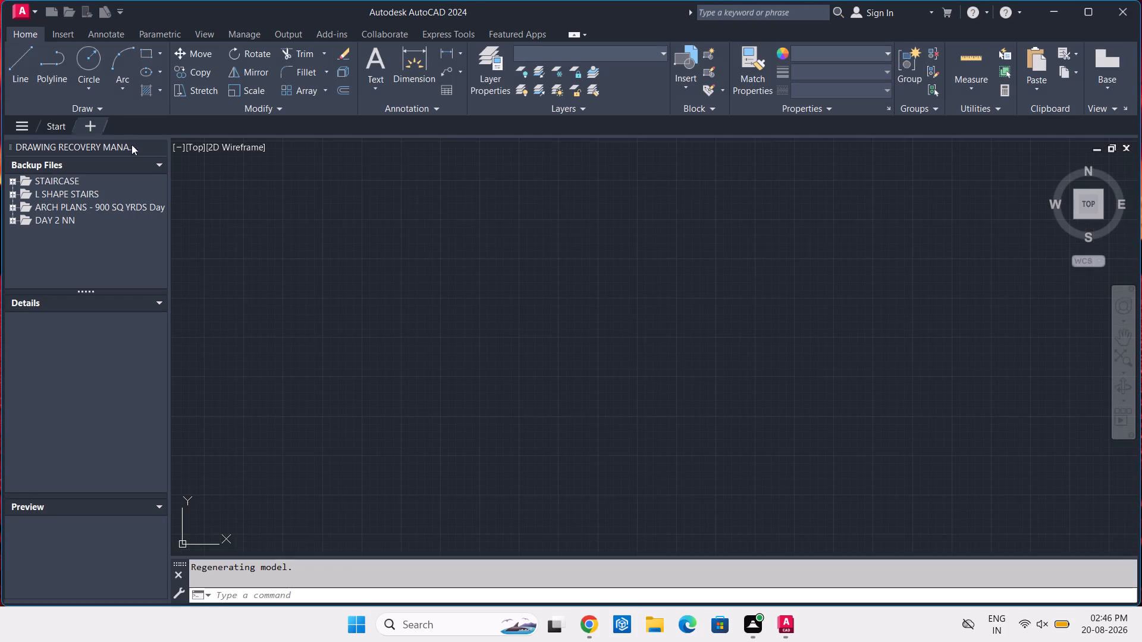
pyautogui.scroll(1, 586, 341)
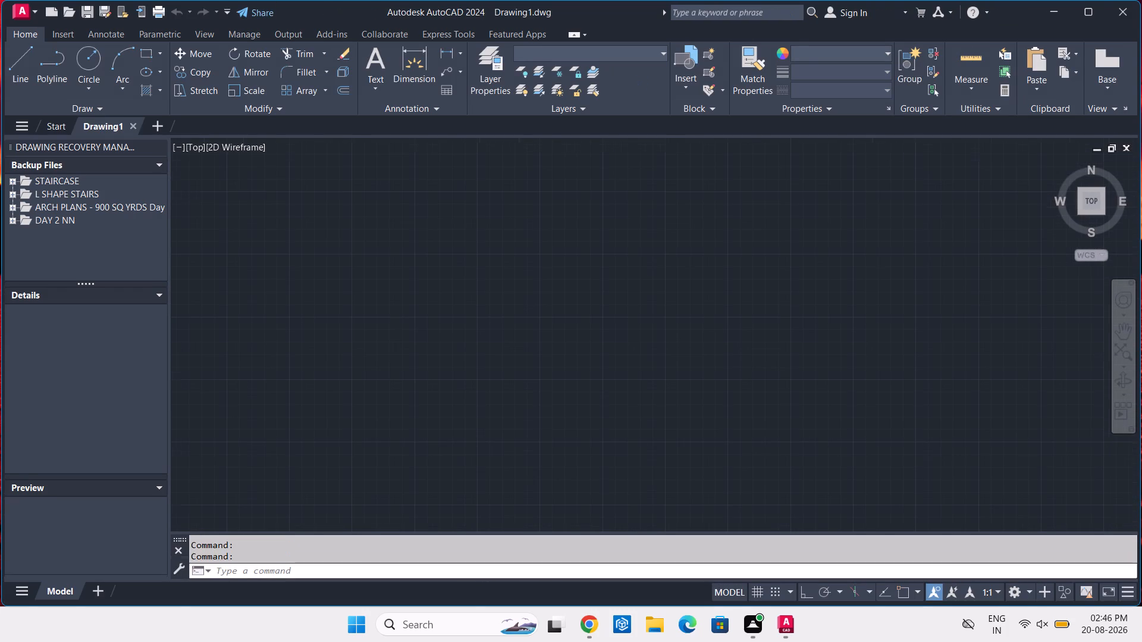
pyautogui.scroll(9, 586, 341)
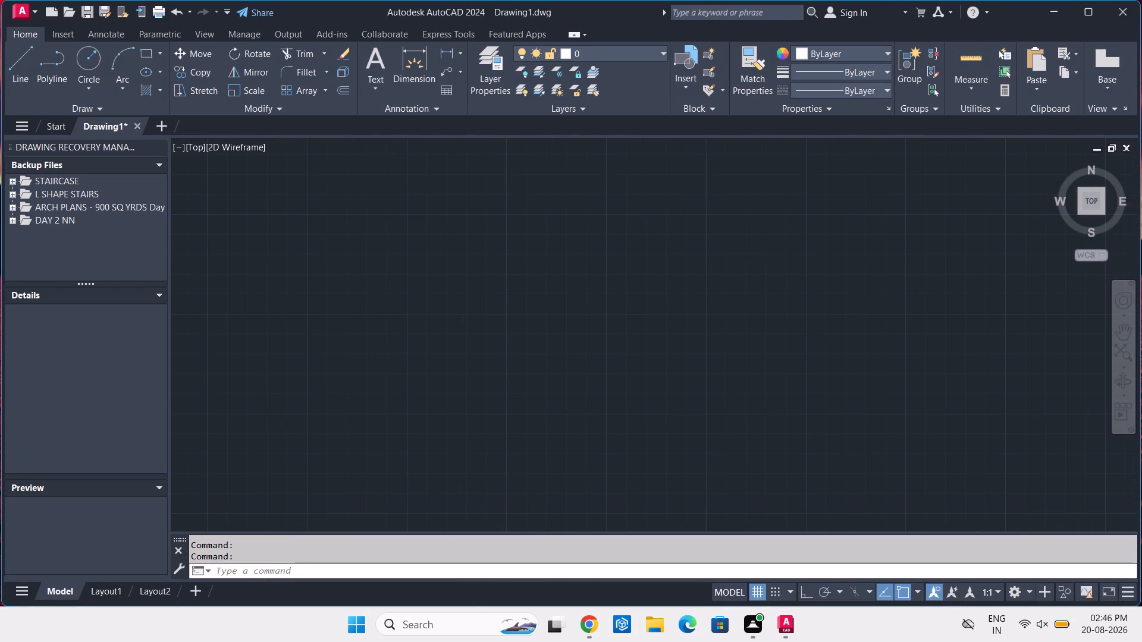
# Set the drawing units to Engineering length with 0'-0.00" precision and the insertion scale to inches.
pyautogui.write('UN')
pyautogui.press('space')
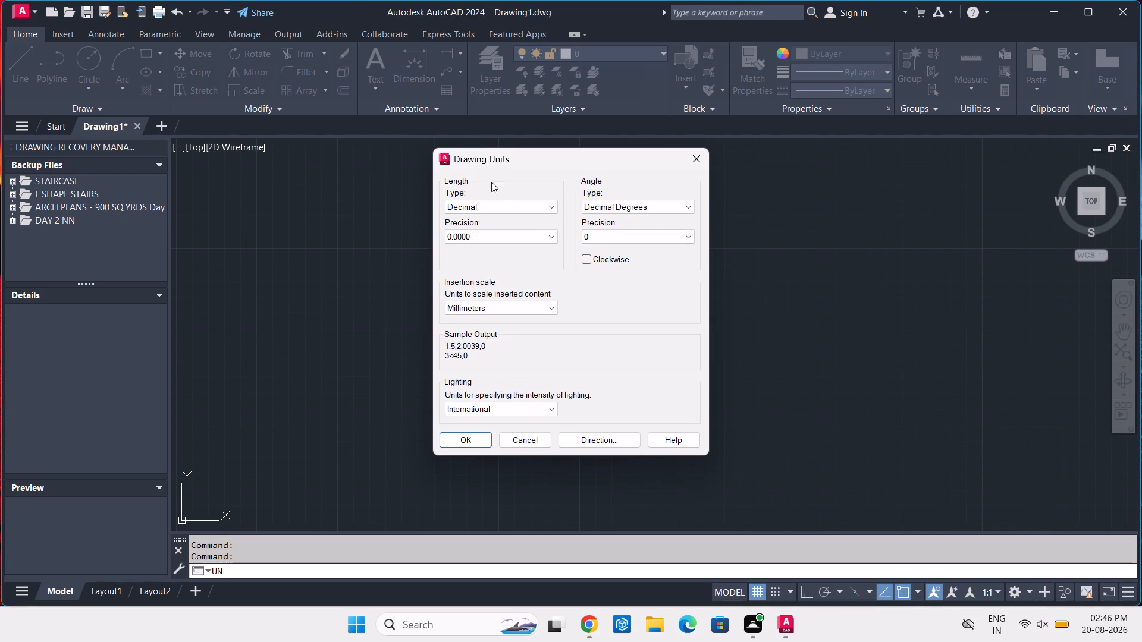
pyautogui.click(505, 206)
pyautogui.click(512, 238)
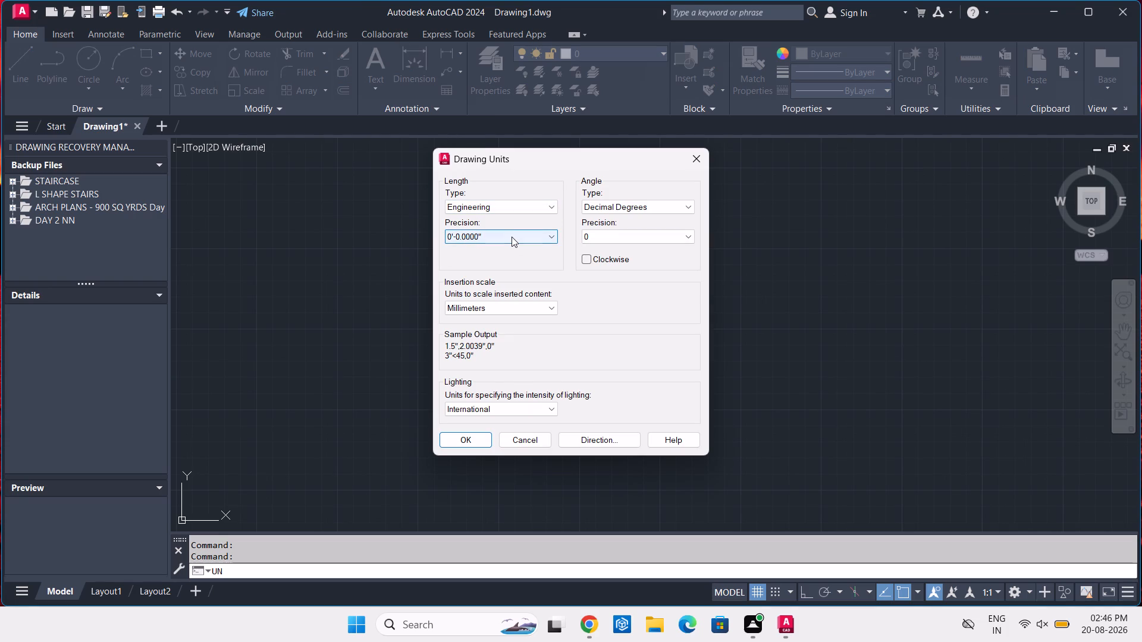
pyautogui.click(512, 236)
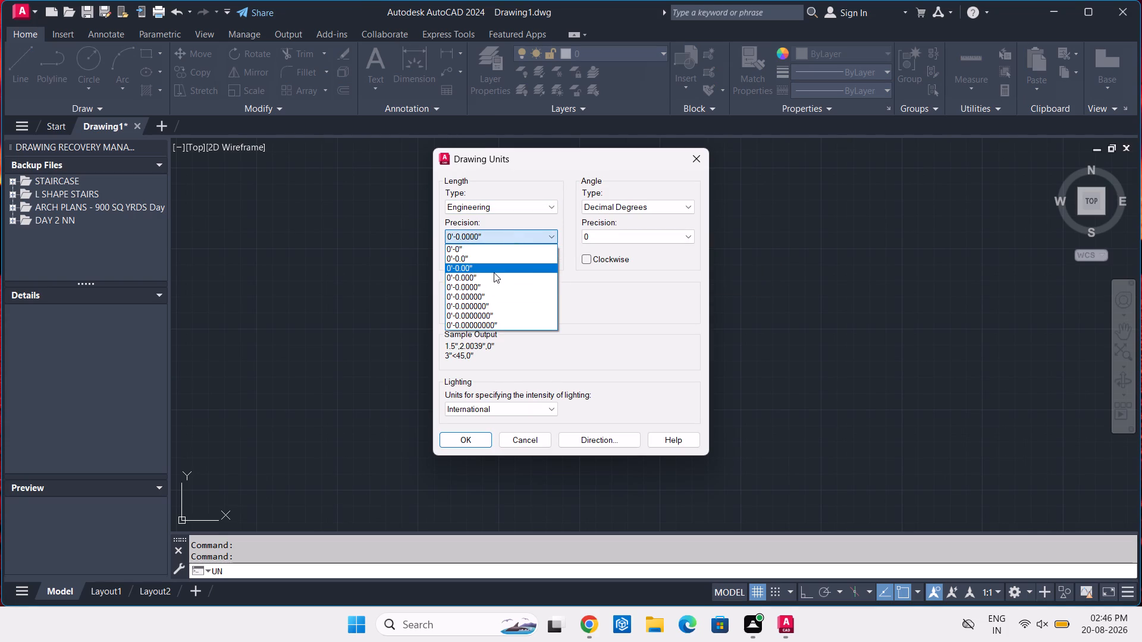
pyautogui.click(494, 272)
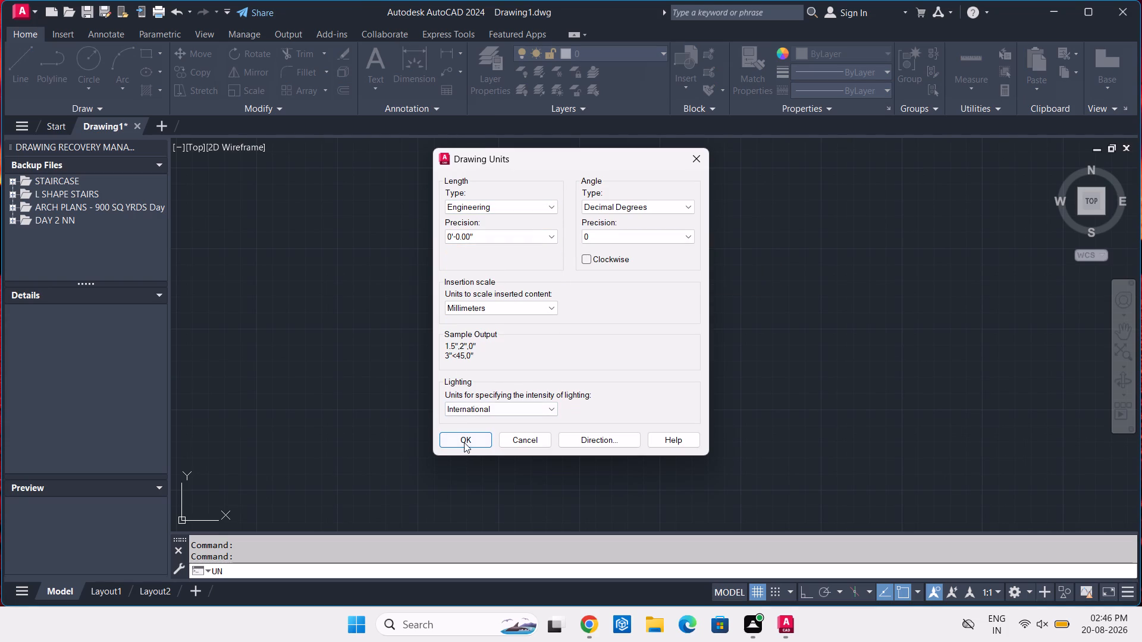
pyautogui.click(465, 441)
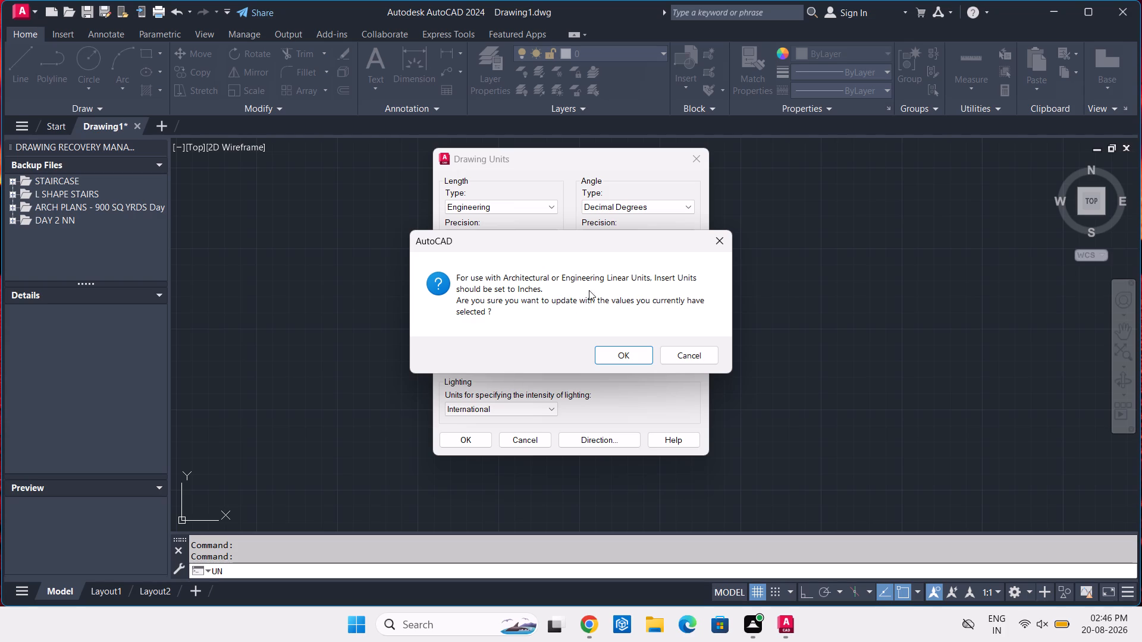
pyautogui.click(724, 247)
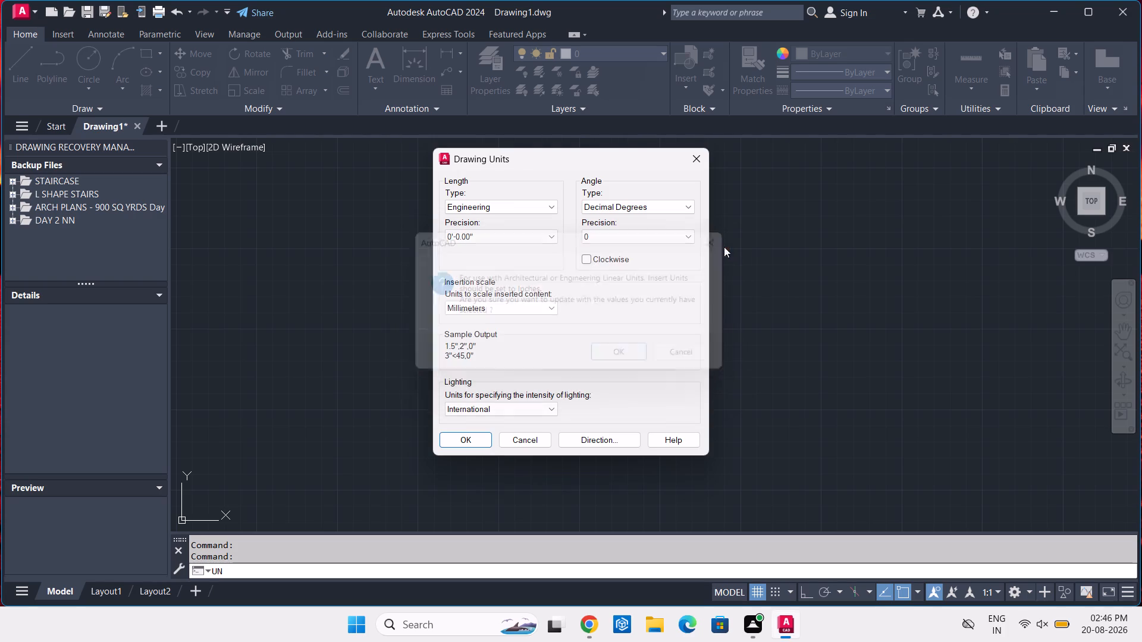
pyautogui.click(527, 309)
pyautogui.click(528, 333)
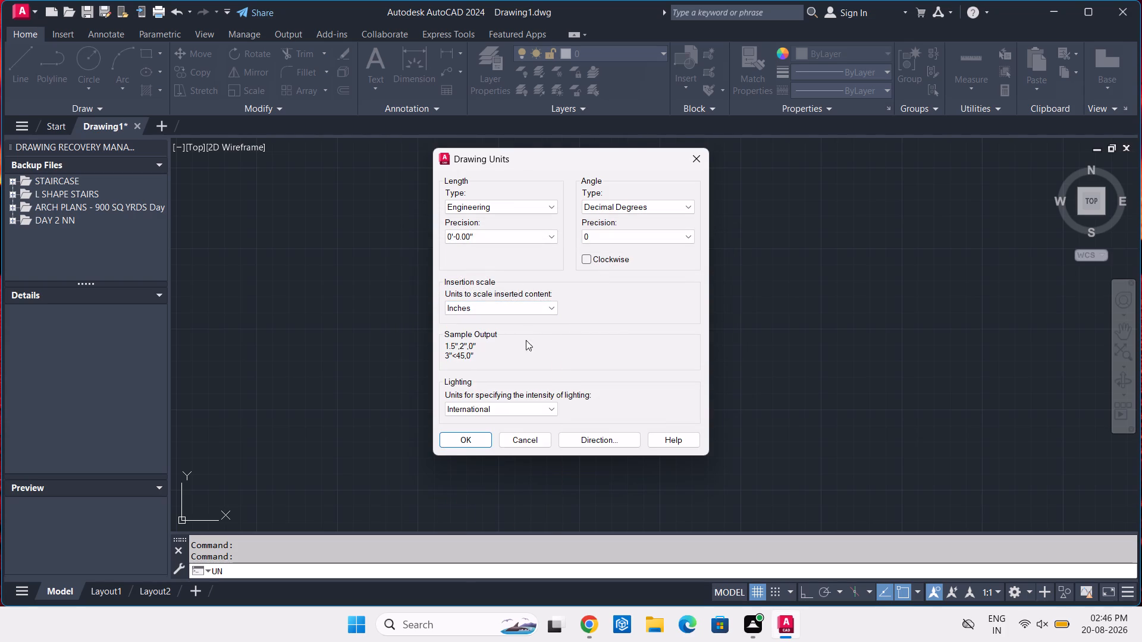
pyautogui.click(450, 440)
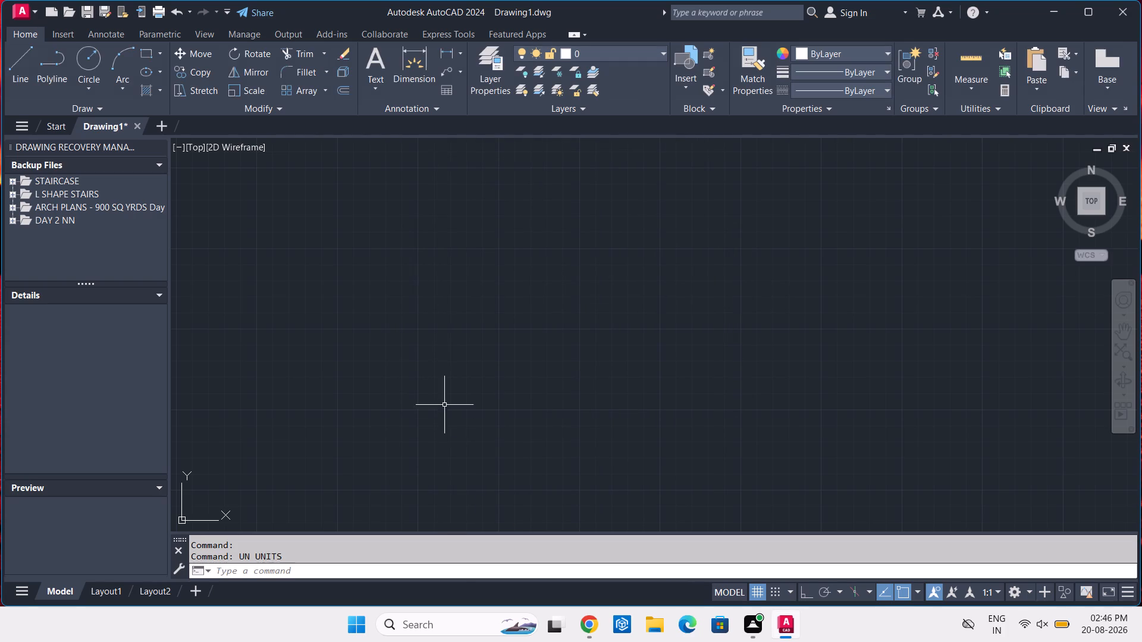
# Modify the ISO-25 dimension style to use the Engineering unit format for primary units, and make it the current style.
pyautogui.write('D')
pyautogui.press('space')
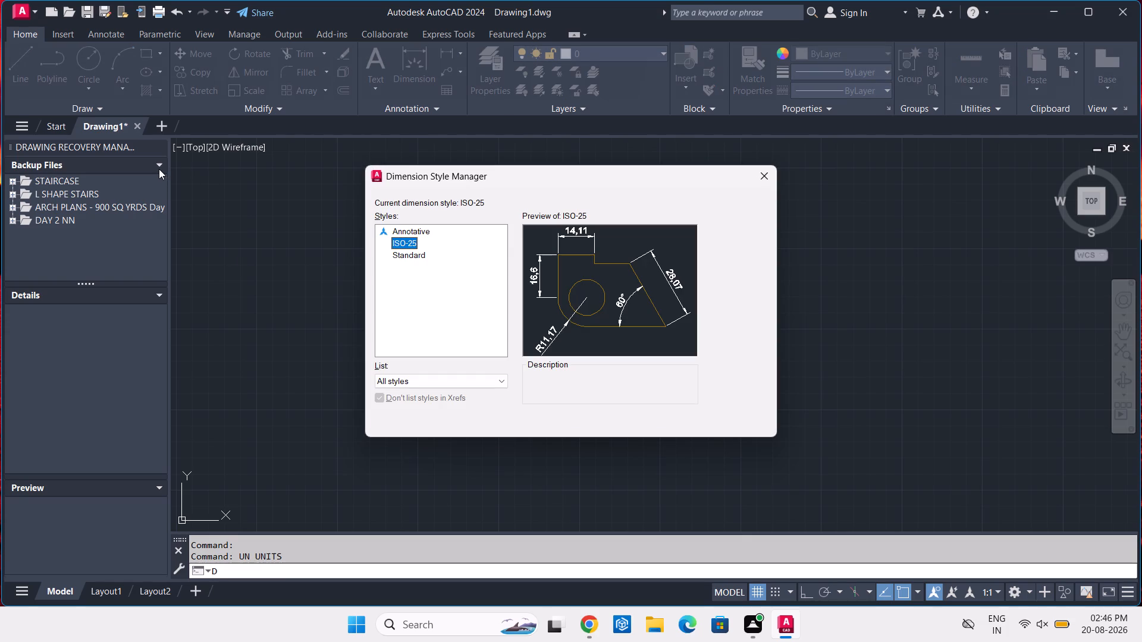
pyautogui.click(159, 169)
pyautogui.click(159, 169)
pyautogui.doubleClick(158, 163)
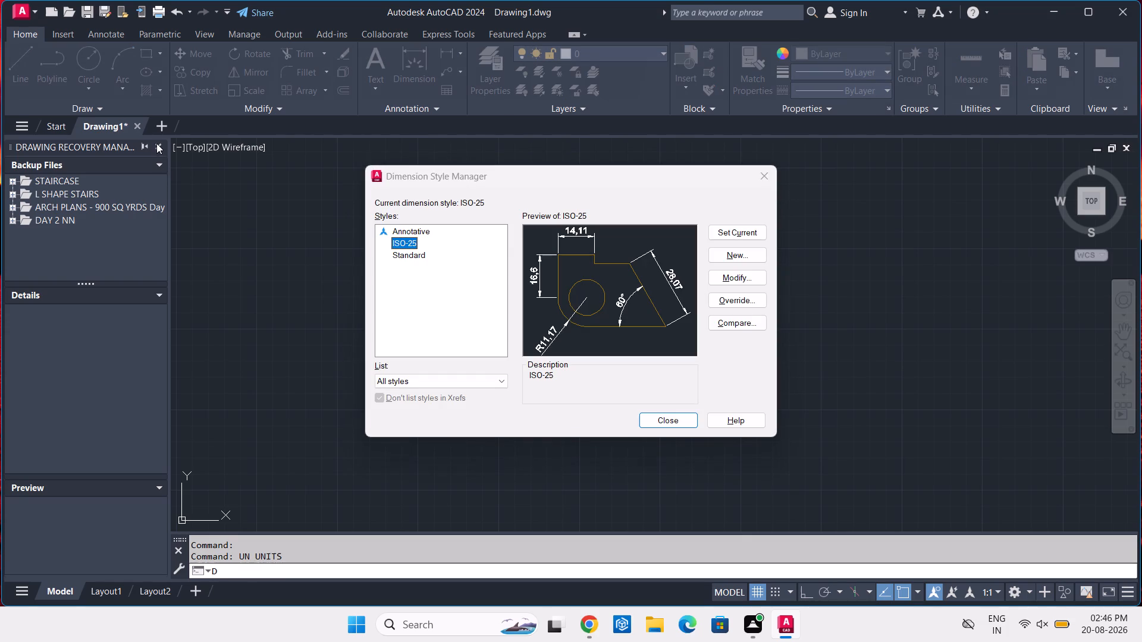
pyautogui.click(156, 143)
pyautogui.doubleClick(159, 143)
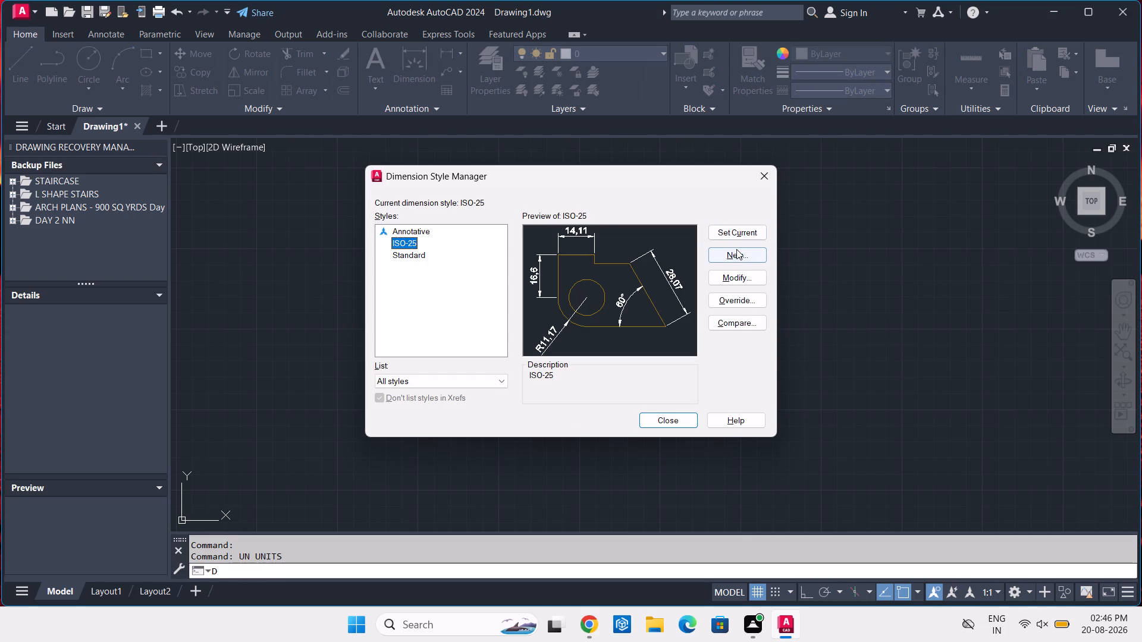
pyautogui.click(735, 276)
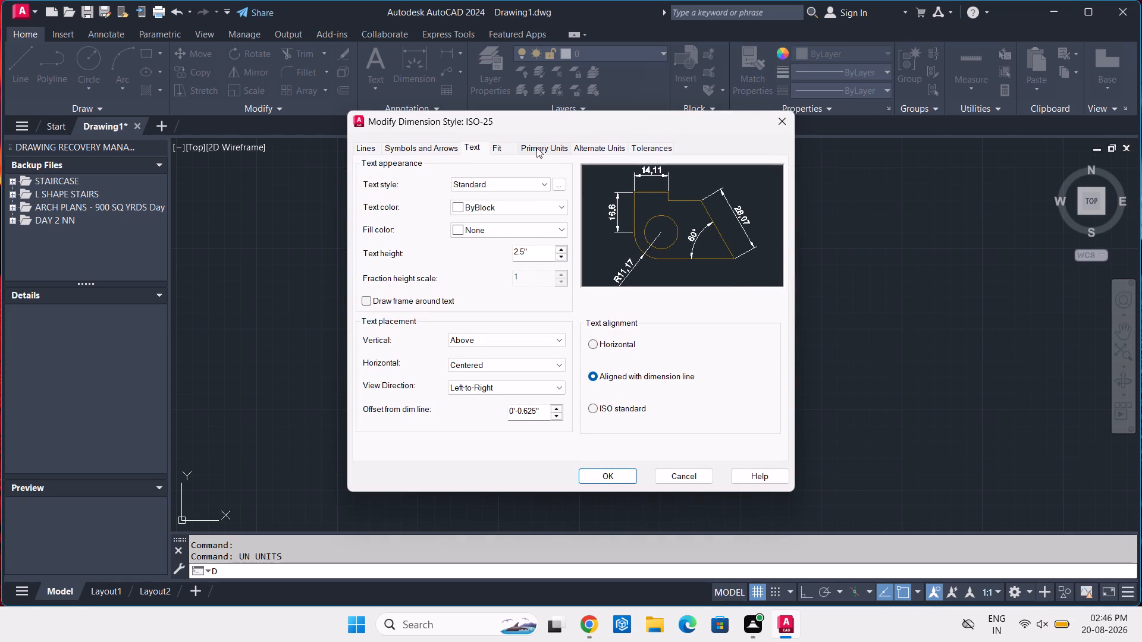
pyautogui.click(537, 147)
pyautogui.click(526, 178)
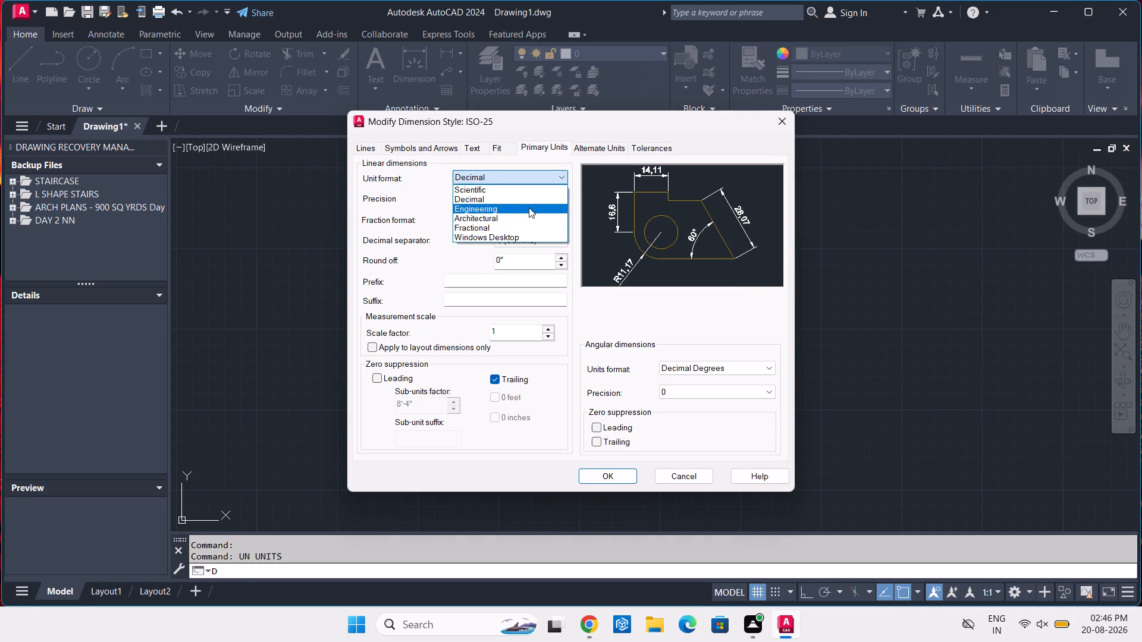
pyautogui.click(529, 207)
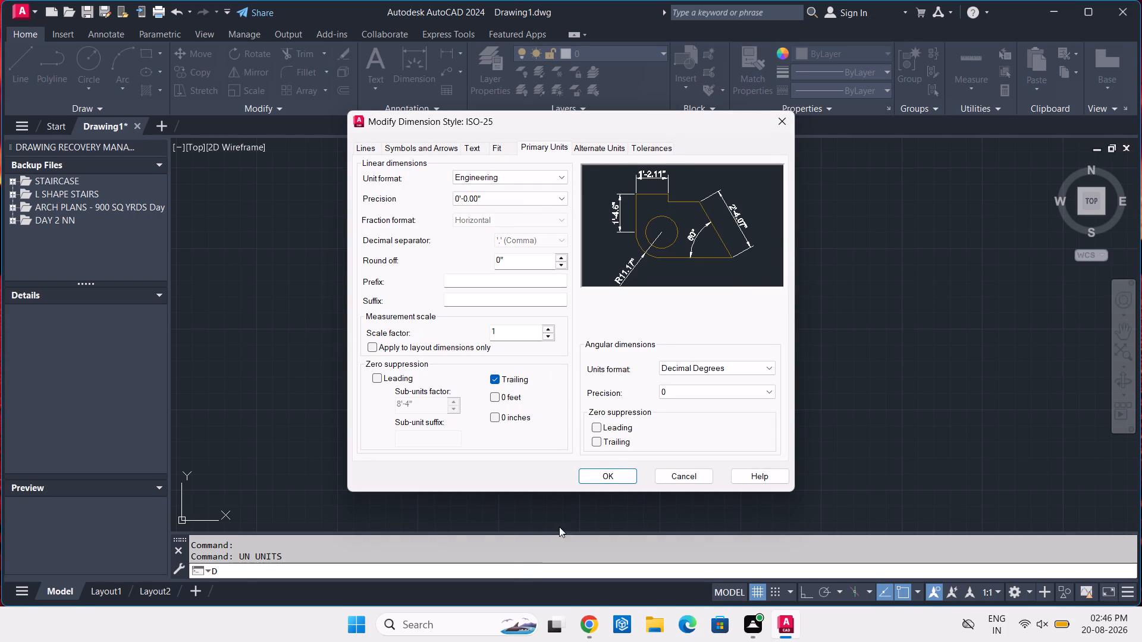
pyautogui.click(613, 473)
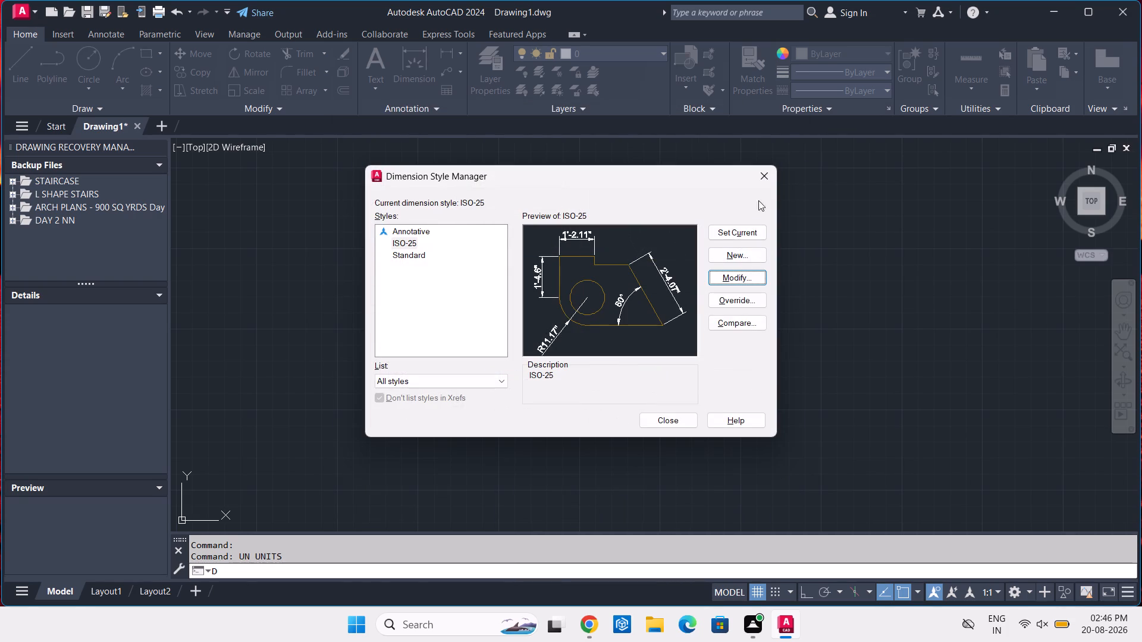
pyautogui.click(754, 233)
pyautogui.click(659, 423)
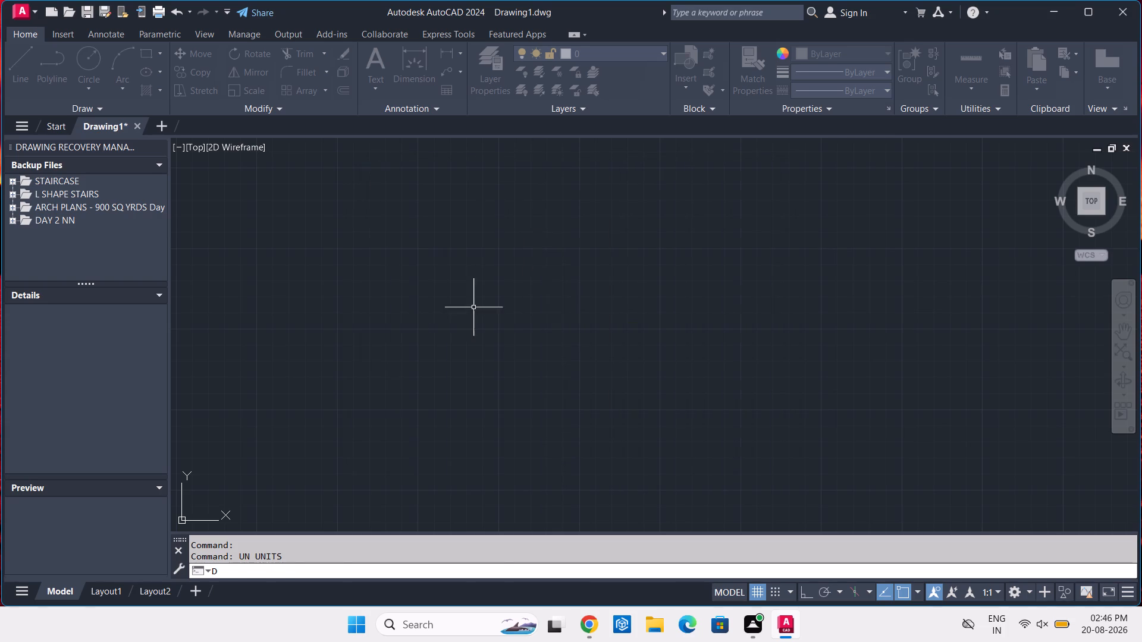
# Close the Drawing Recovery Manager palette.
pyautogui.click(155, 149)
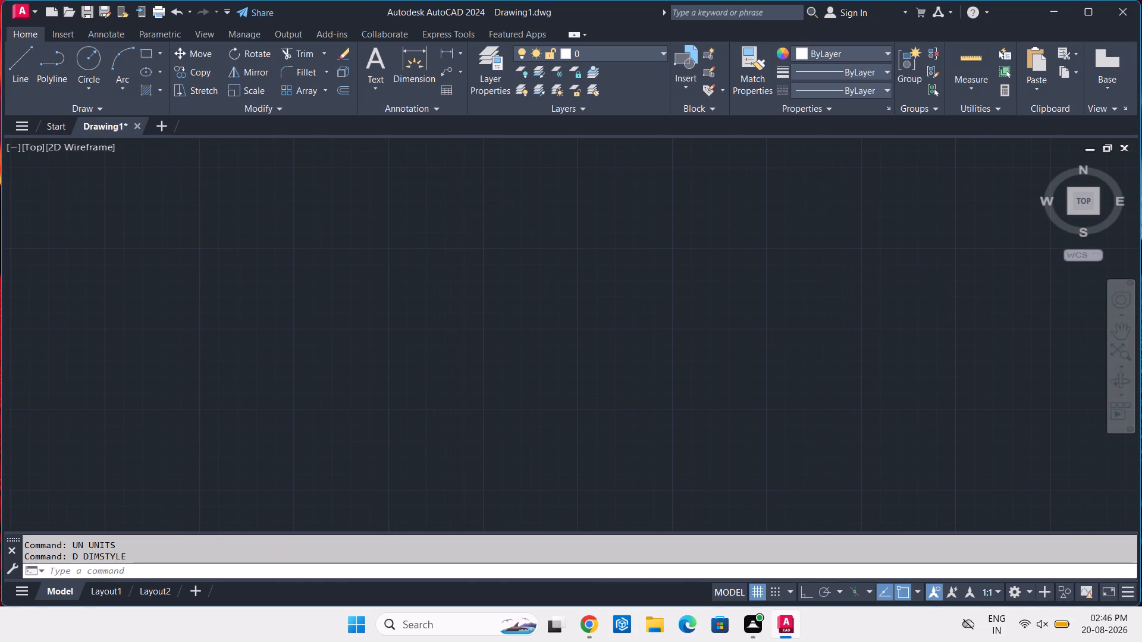
# With ortho on, draw connected horizontal line segments to the east, first 4.5" and then 44'-3" long.
pyautogui.moveTo(401, 302); pyautogui.dragTo(536, 222, button='middle')
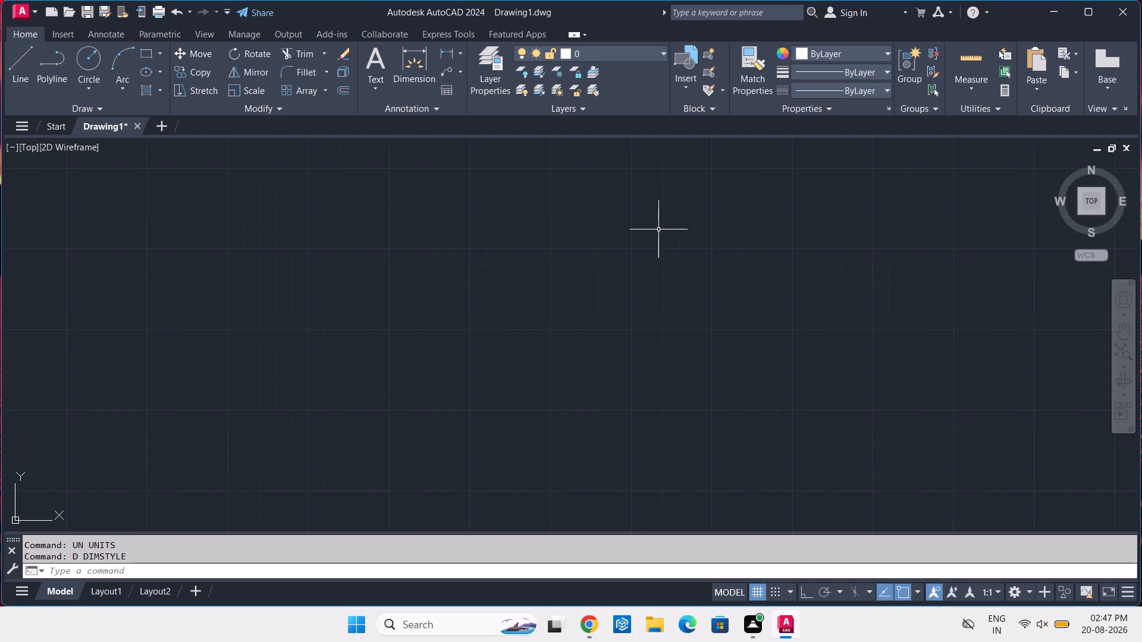
pyautogui.write('L')
pyautogui.press('space')
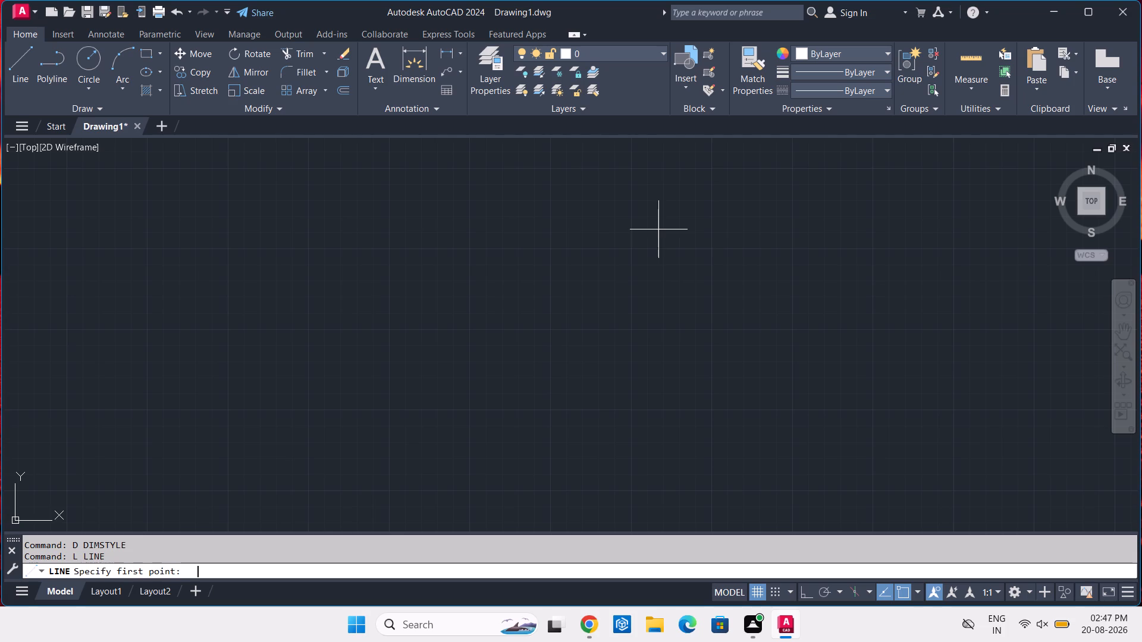
pyautogui.click(249, 193)
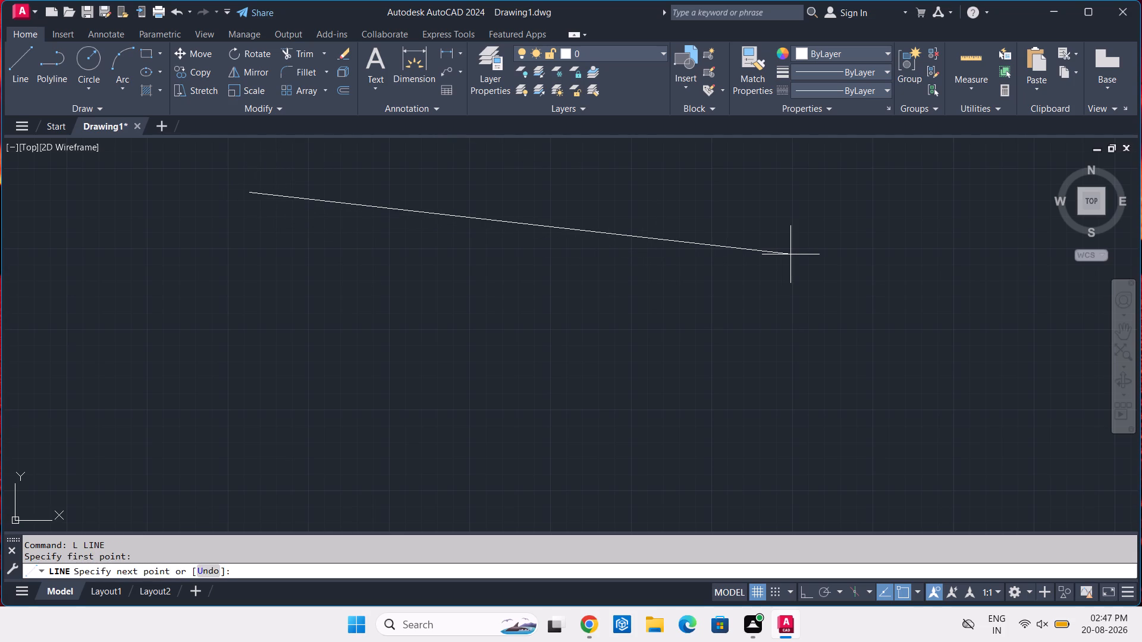
pyautogui.press('F8')
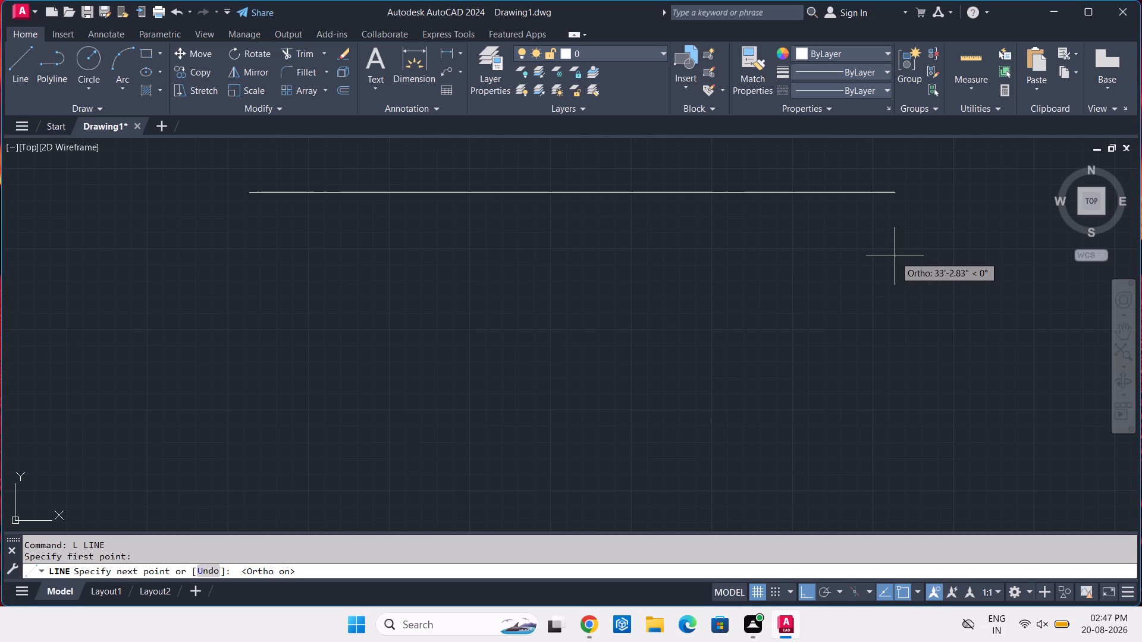
pyautogui.write('44')
pyautogui.press("'")
pyautogui.press('7')
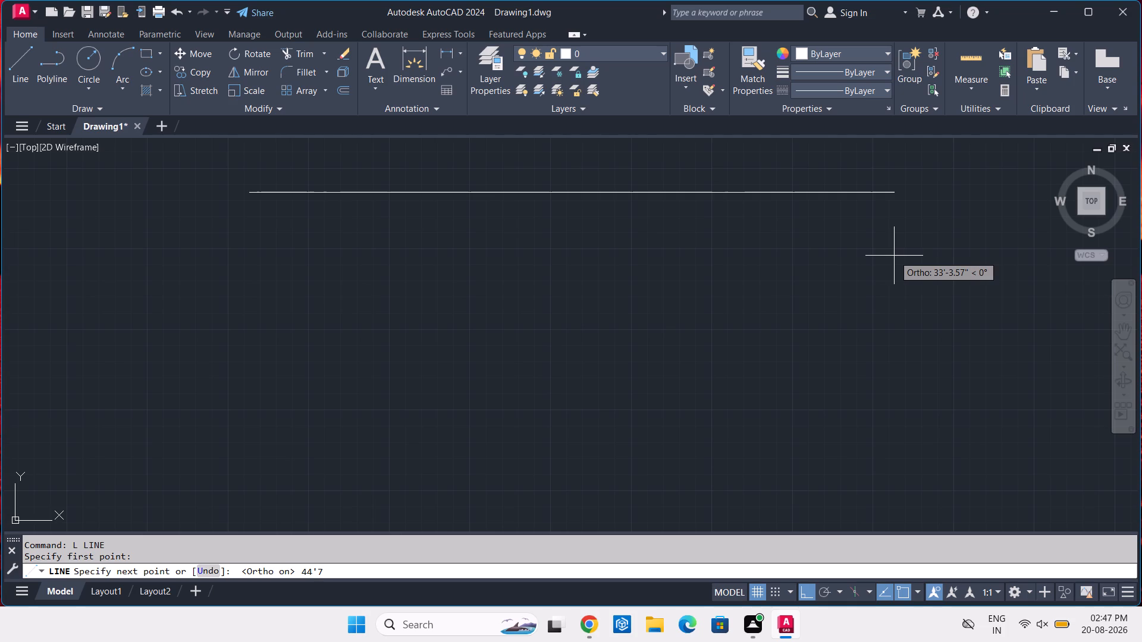
pyautogui.press('BackSpace')
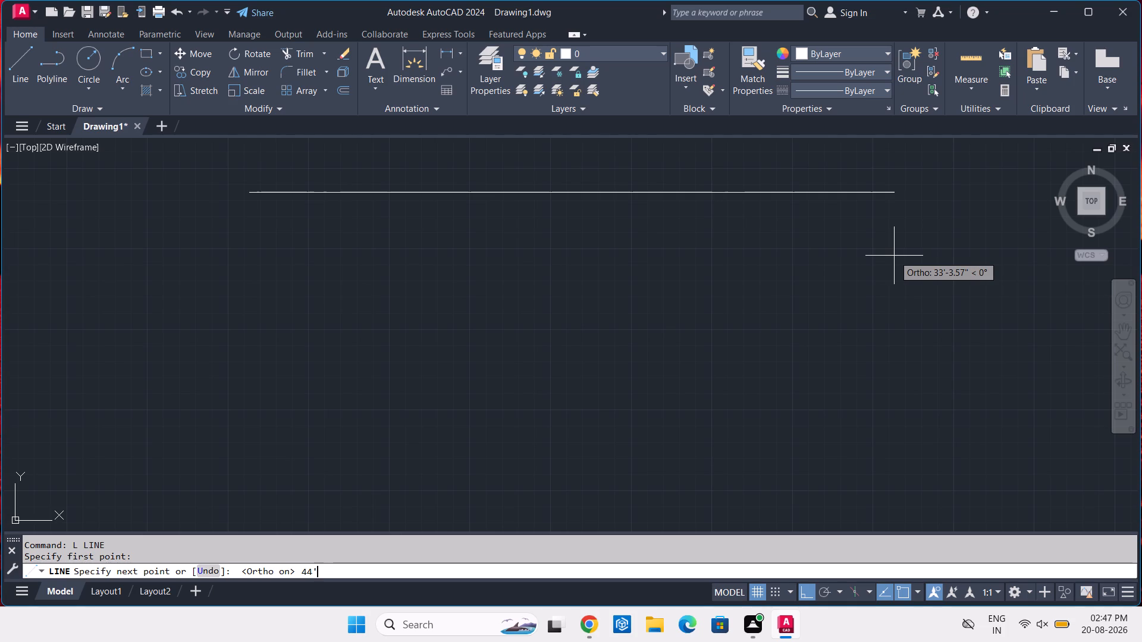
pyautogui.press('BackSpace')
pyautogui.press('BackSpace')
pyautogui.write('.5')
pyautogui.press('Return')
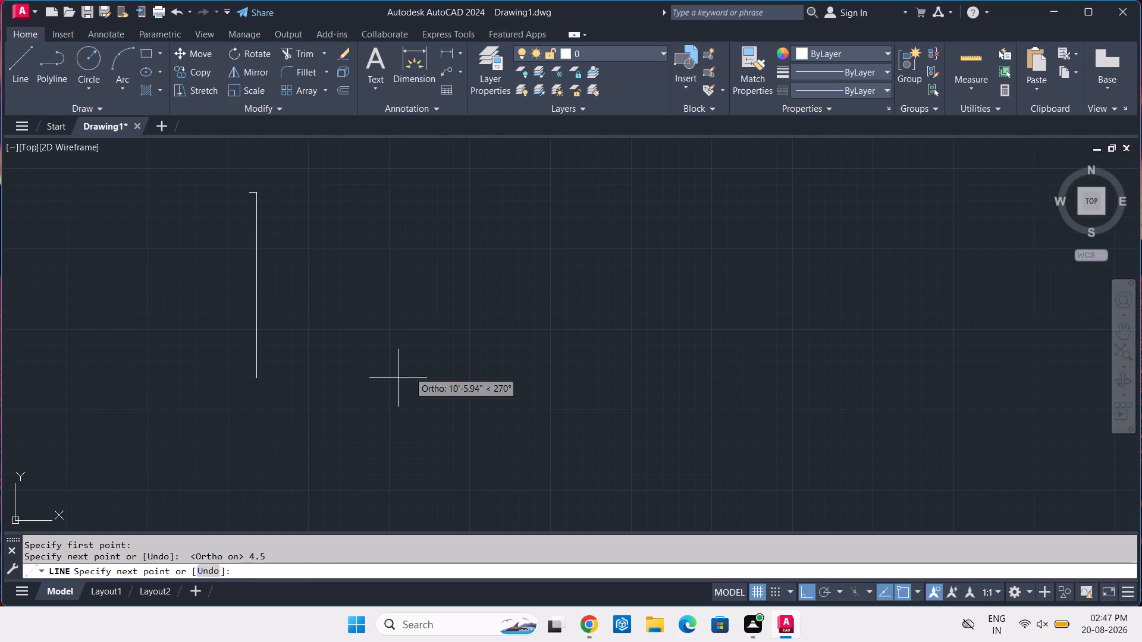
pyautogui.write("44'-3")
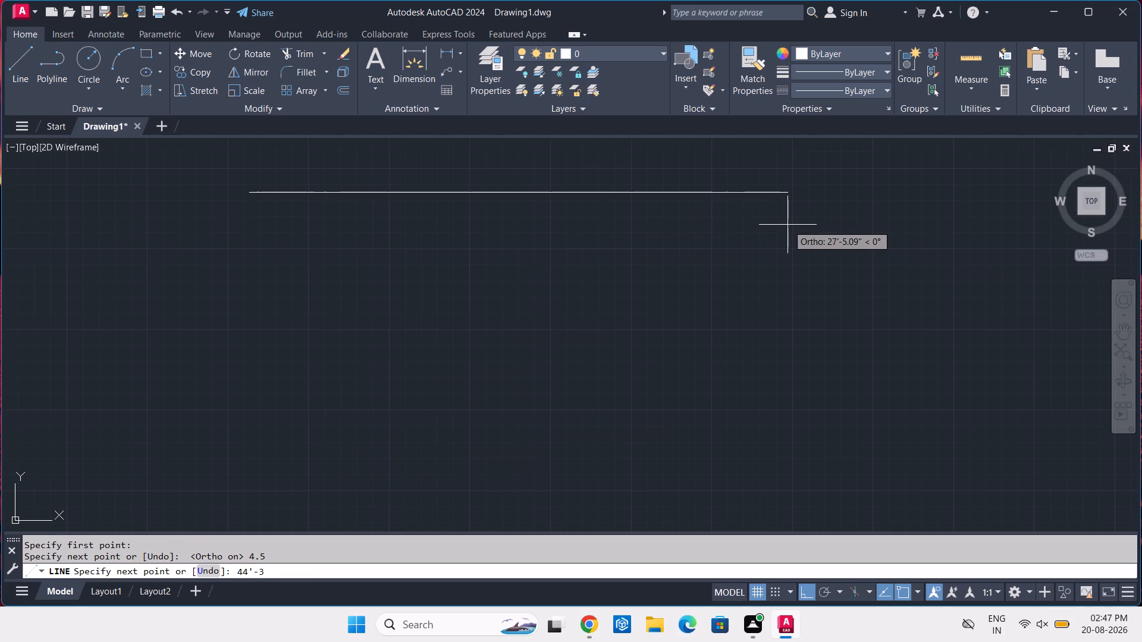
pyautogui.press('Return')
# Continue the line from its east end with a 4.5" segment eastward and a 4.5" segment straight down.
pyautogui.scroll(-3, 788, 225)
pyautogui.moveTo(788, 225); pyautogui.dragTo(571, 263, button='middle')
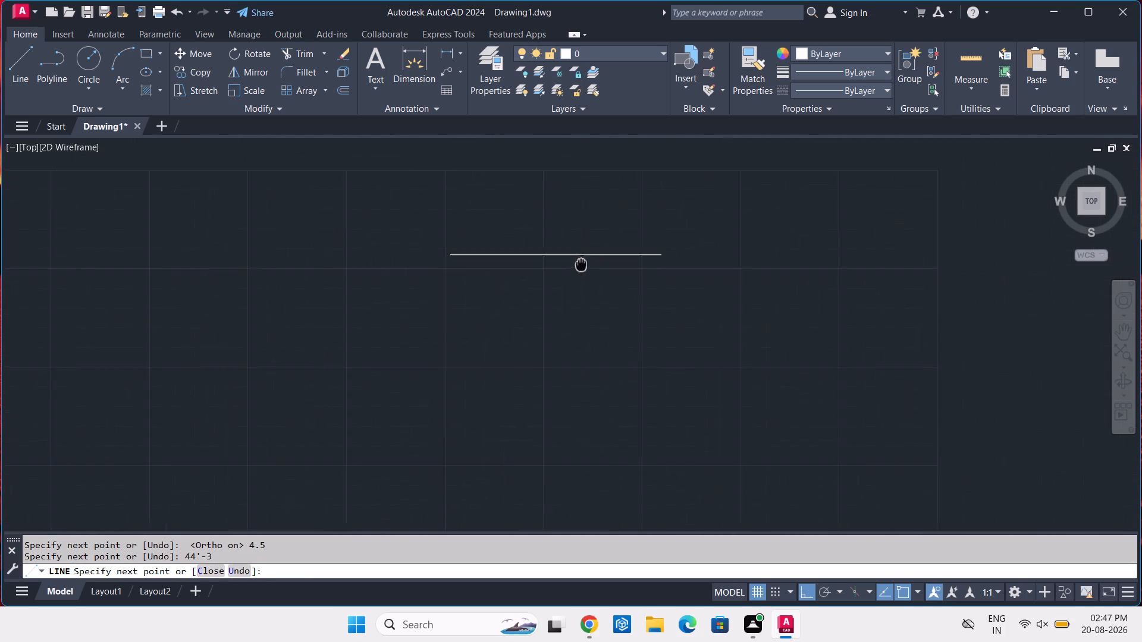
pyautogui.moveTo(571, 263); pyautogui.dragTo(535, 260, button='middle')
pyautogui.scroll(3, 535, 260)
pyautogui.moveTo(535, 260); pyautogui.dragTo(661, 310, button='middle')
pyautogui.scroll(-1, 661, 310)
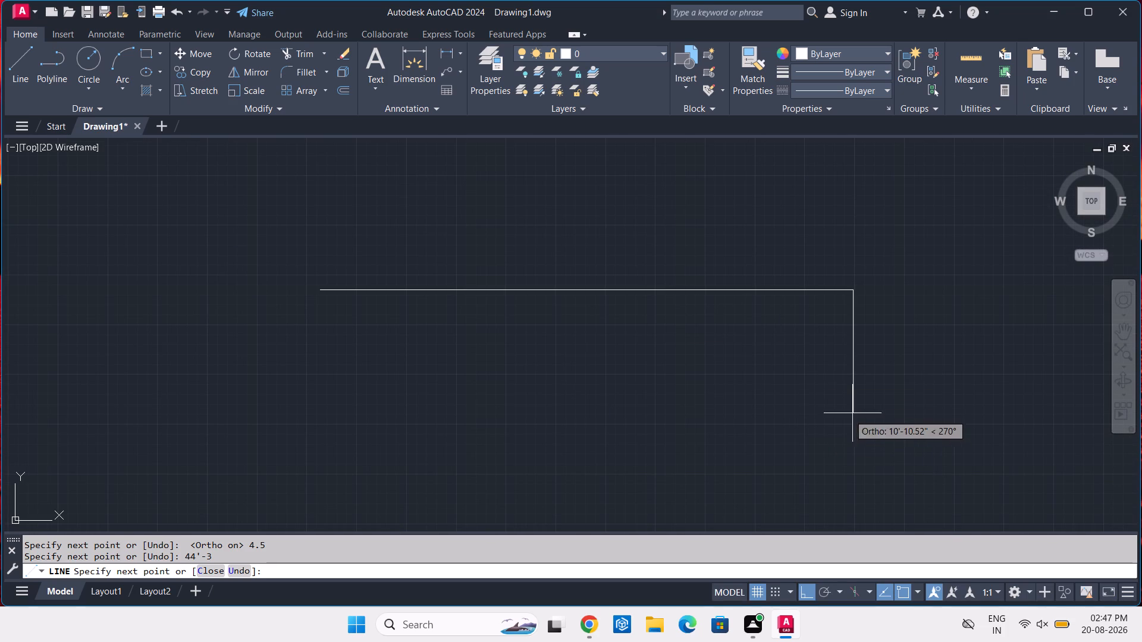
pyautogui.write('4.5')
pyautogui.press('Return')
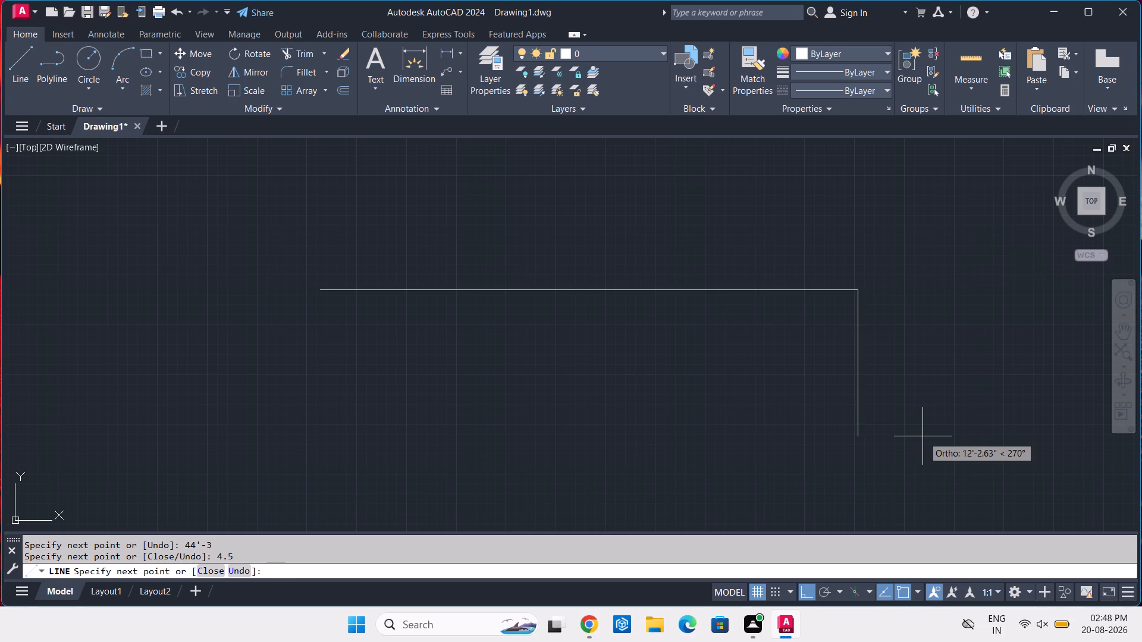
pyautogui.write('4.5')
pyautogui.press('Return')
# Continue the line straight down 78'-7" to form the outline's east side.
pyautogui.moveTo(923, 436); pyautogui.dragTo(920, 279, button='middle')
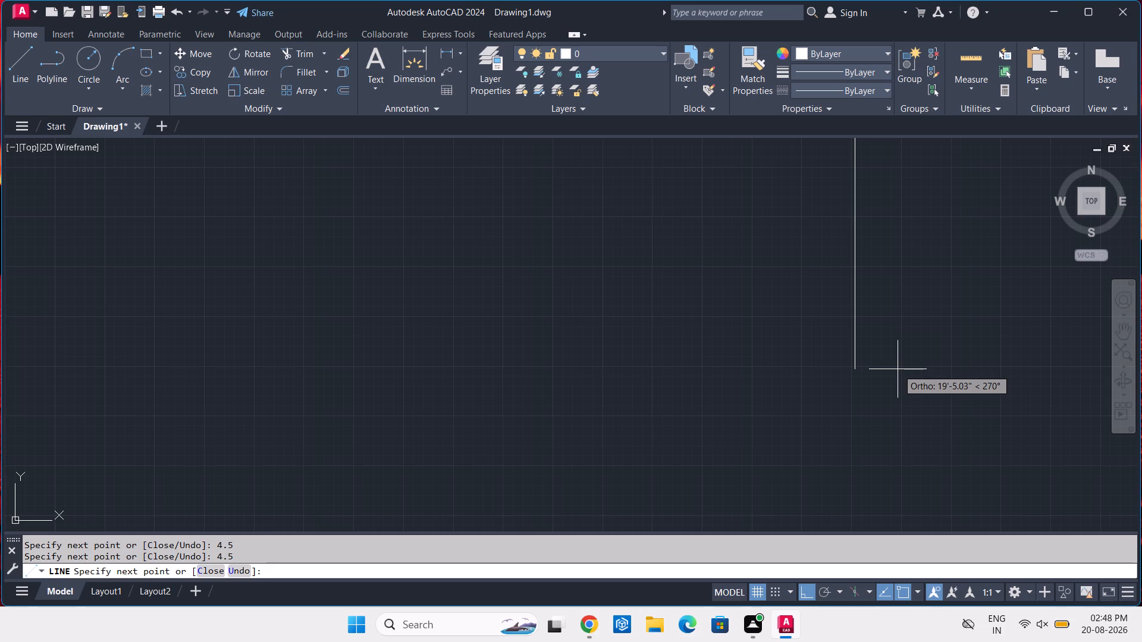
pyautogui.write('78')
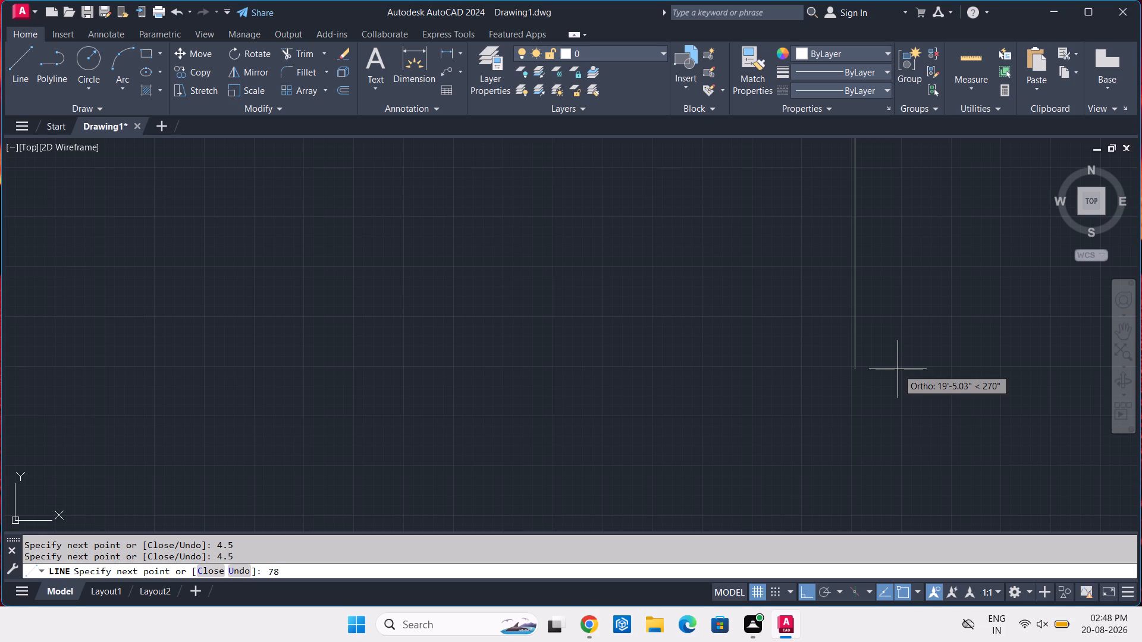
pyautogui.press("'")
pyautogui.press('7')
pyautogui.press('Return')
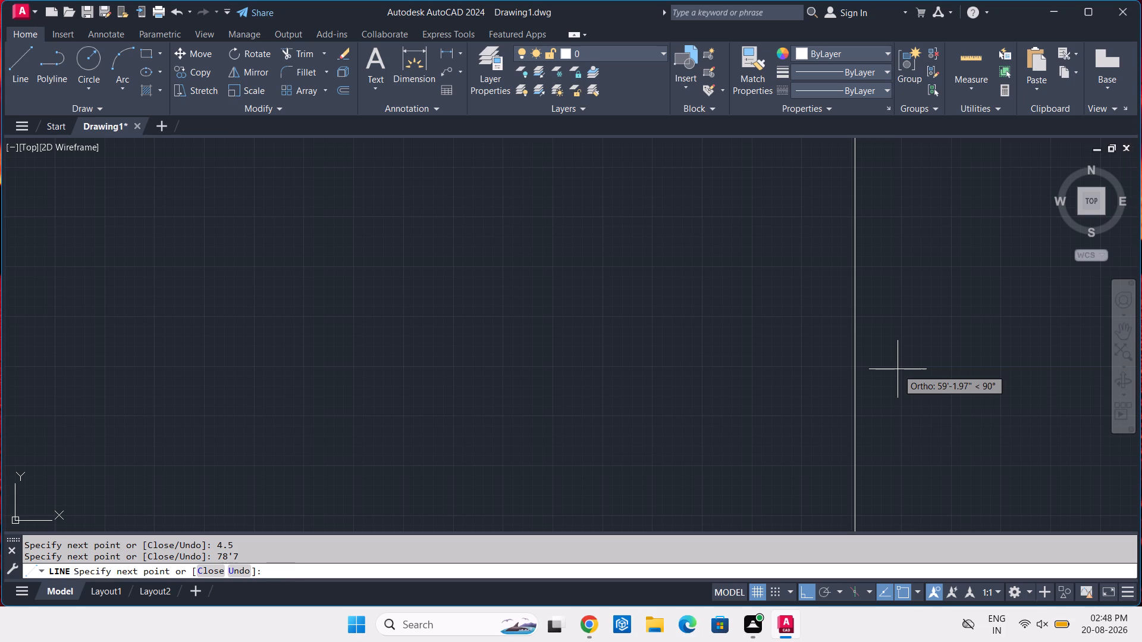
# Continue the outline westward along its south side with segments of 4.5", 44'-3" and 4.5".
pyautogui.scroll(-4, 898, 369)
pyautogui.moveTo(898, 369); pyautogui.dragTo(793, 150, button='middle')
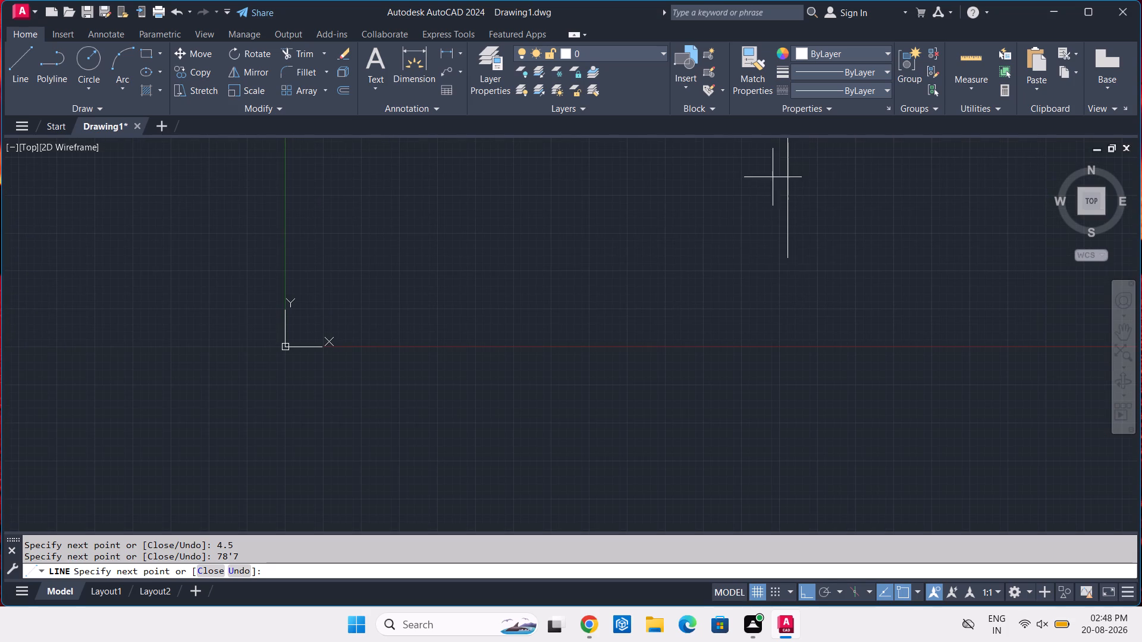
pyautogui.moveTo(607, 240); pyautogui.dragTo(558, 356, button='middle')
pyautogui.scroll(1, 558, 356)
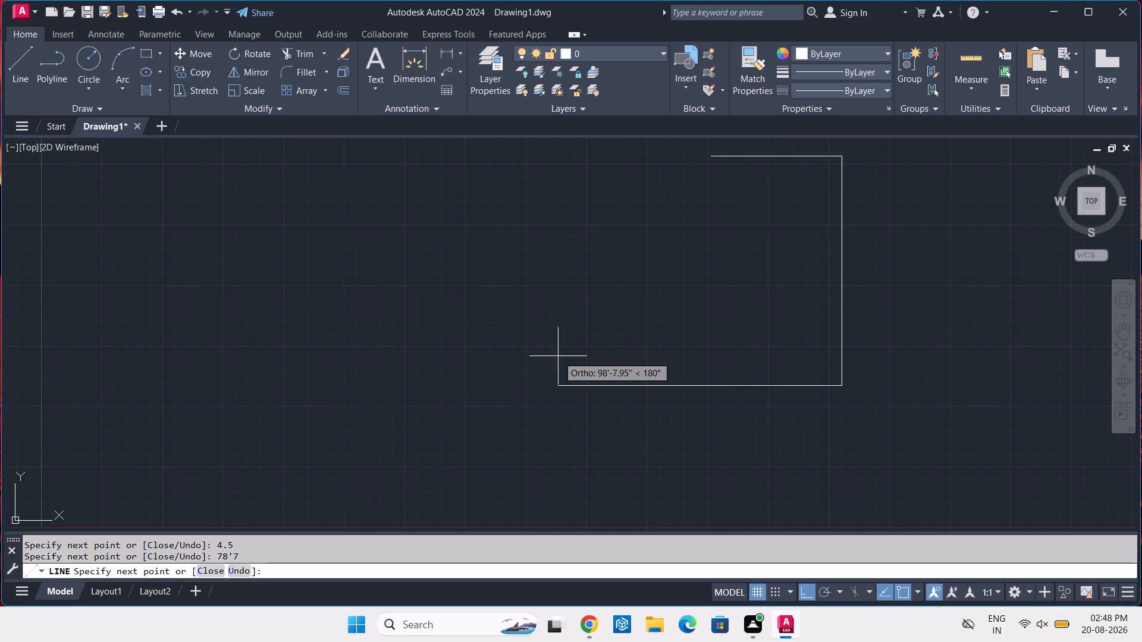
pyautogui.write('4.5')
pyautogui.press('Return')
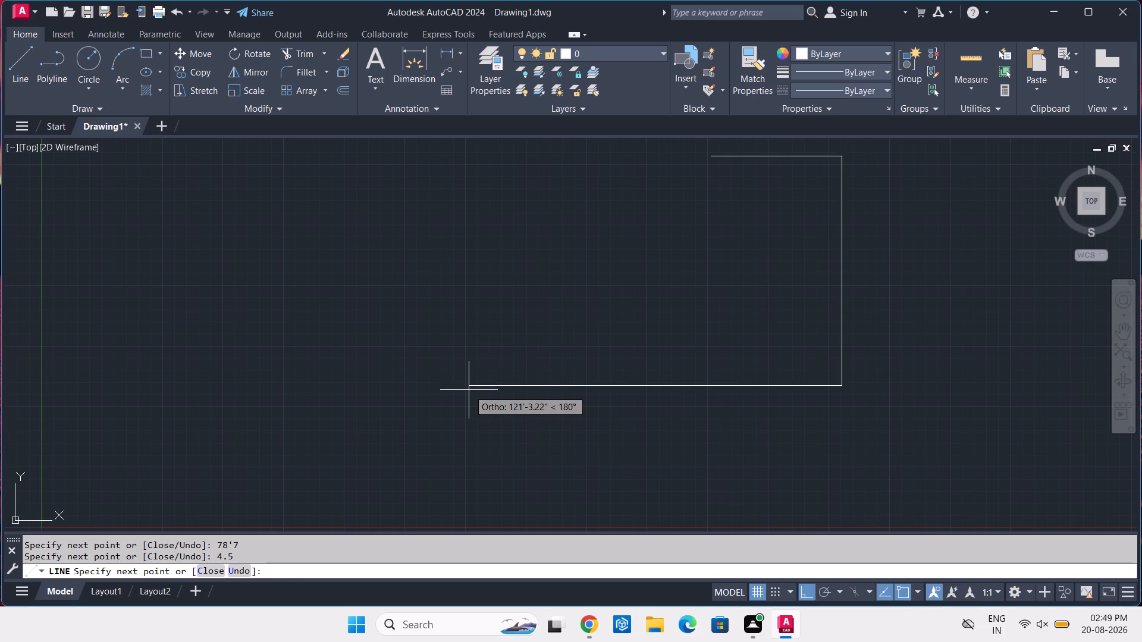
pyautogui.write('44')
pyautogui.write("'3")
pyautogui.press('Return')
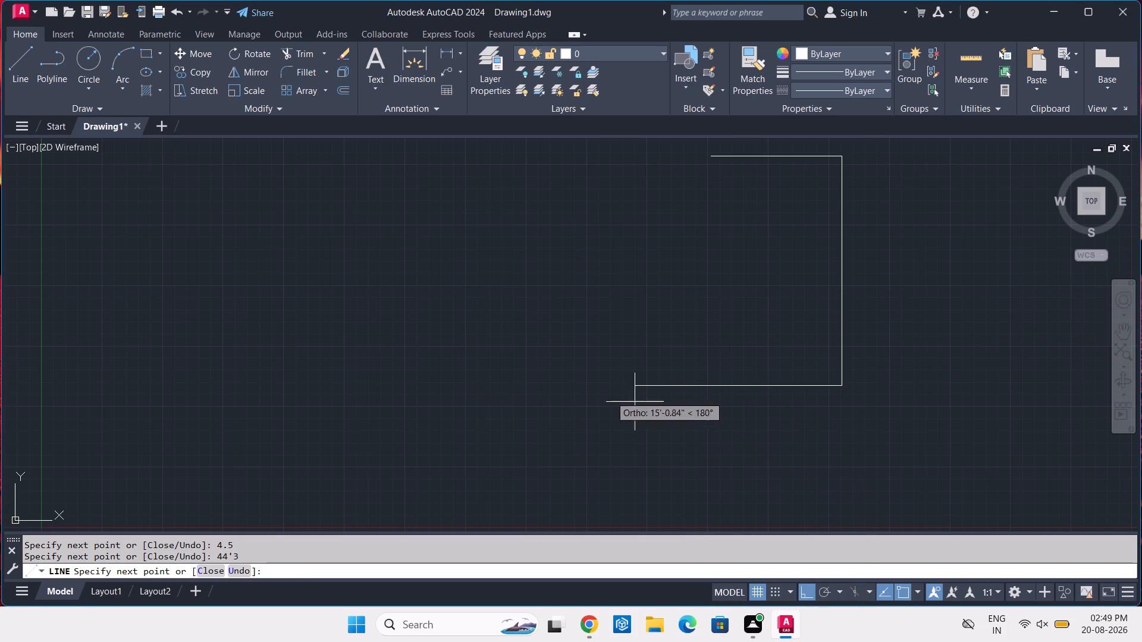
pyautogui.write('4.5')
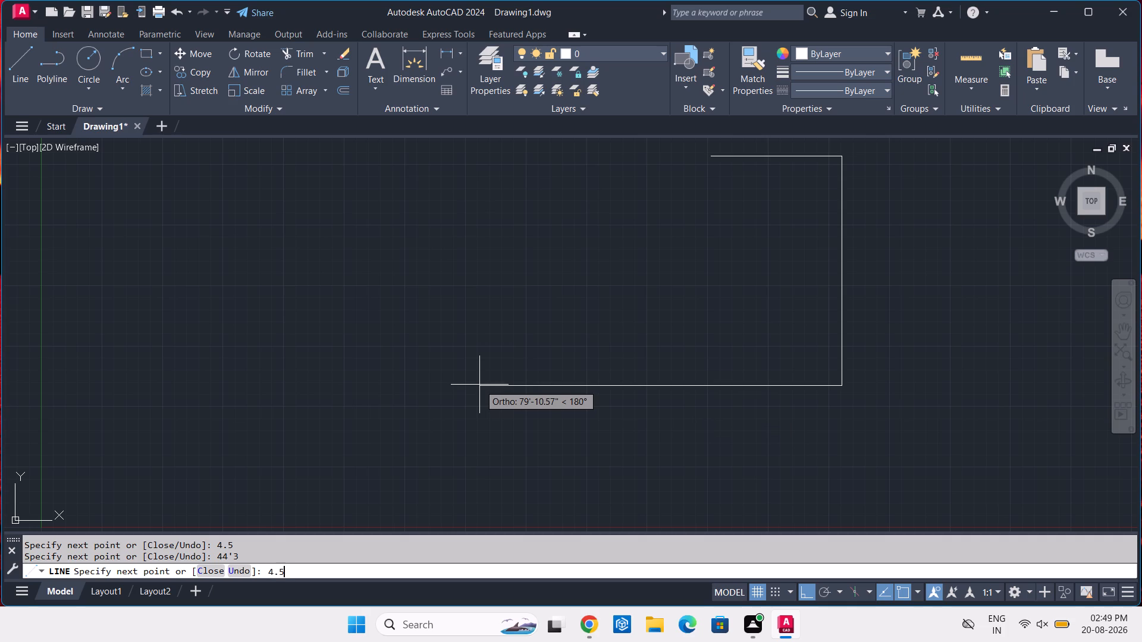
pyautogui.press('Return')
# Close the rectangle's west side with segments of 78'-7" and 4.5" straight up, and finish the line.
pyautogui.moveTo(718, 168); pyautogui.dragTo(730, 209, button='middle')
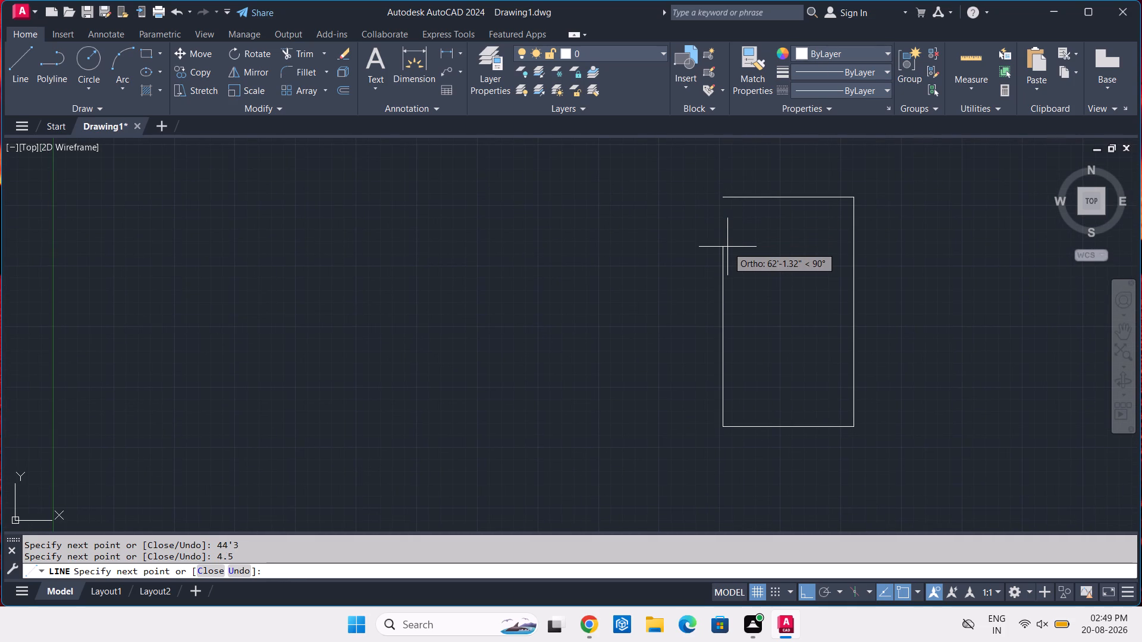
pyautogui.write("78'")
pyautogui.press('7')
pyautogui.press('Return')
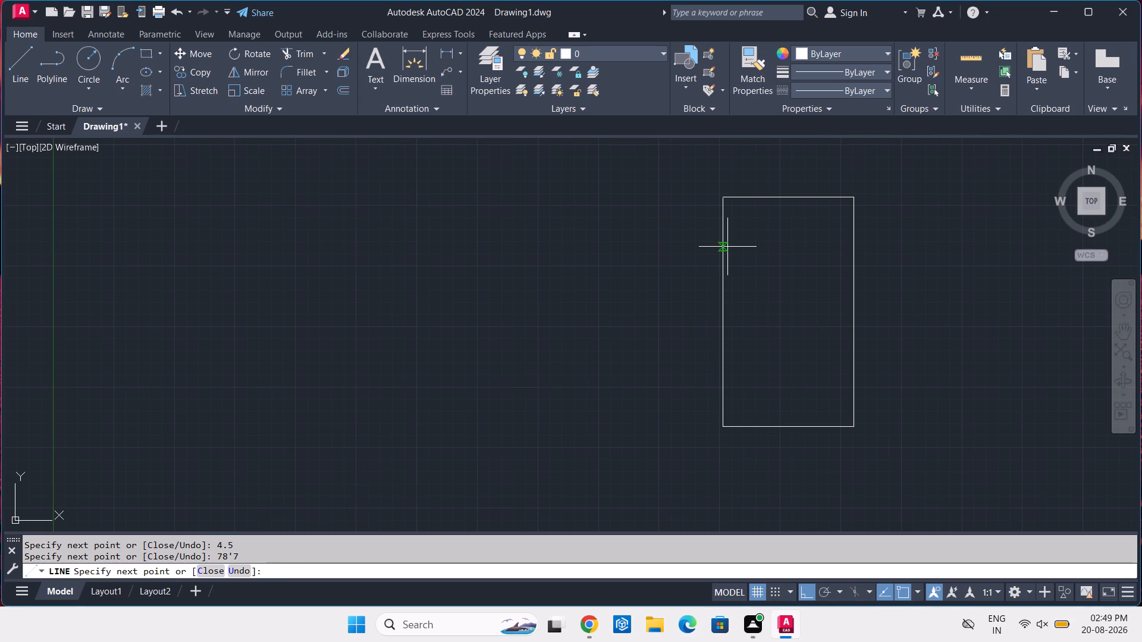
pyautogui.scroll(4, 726, 180)
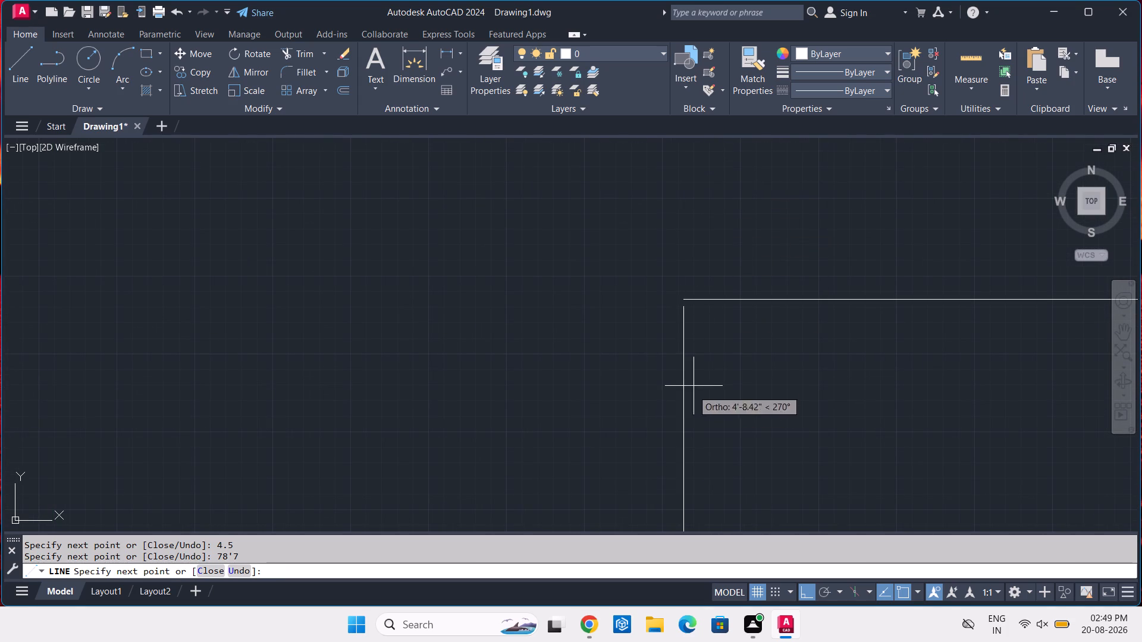
pyautogui.write('4.5')
pyautogui.press('Return')
pyautogui.press('Return')
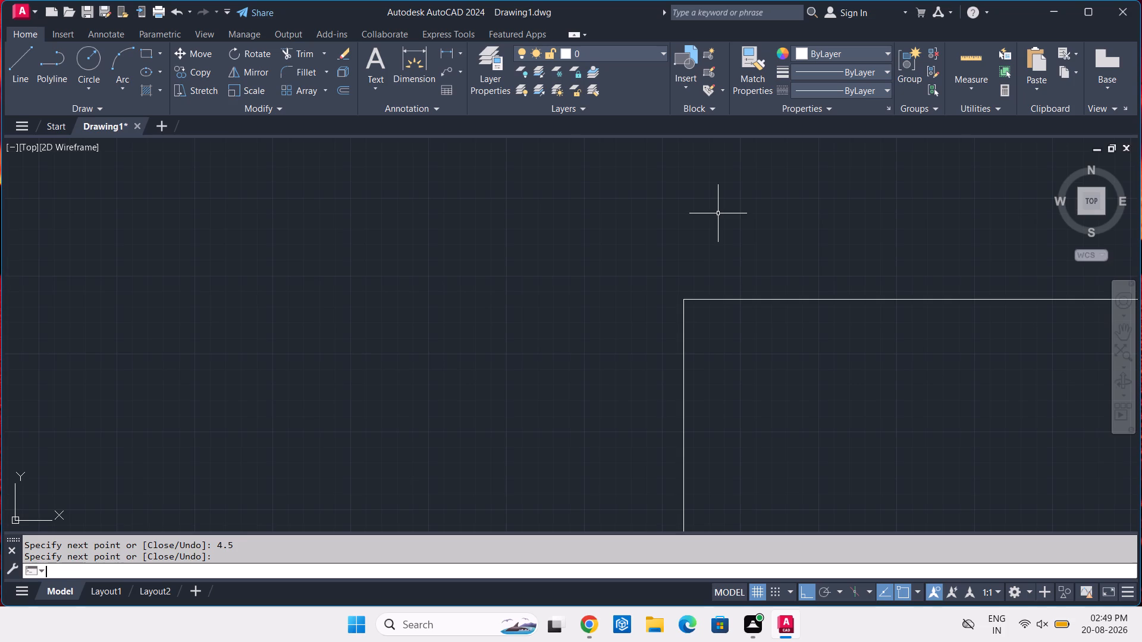
# Offset the four long sides of the rectangle 9" inward, covering the north, east, south and west lines.
pyautogui.scroll(-2, 718, 213)
pyautogui.moveTo(847, 338); pyautogui.dragTo(636, 140, button='middle')
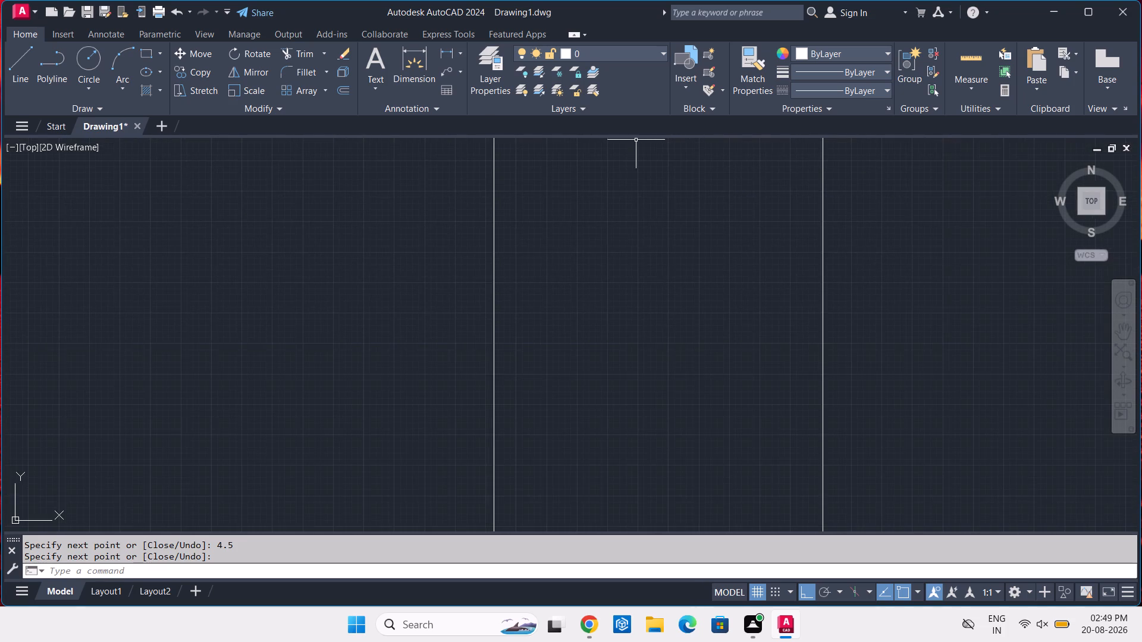
pyautogui.scroll(-2, 636, 155)
pyautogui.moveTo(646, 176); pyautogui.dragTo(641, 299, button='middle')
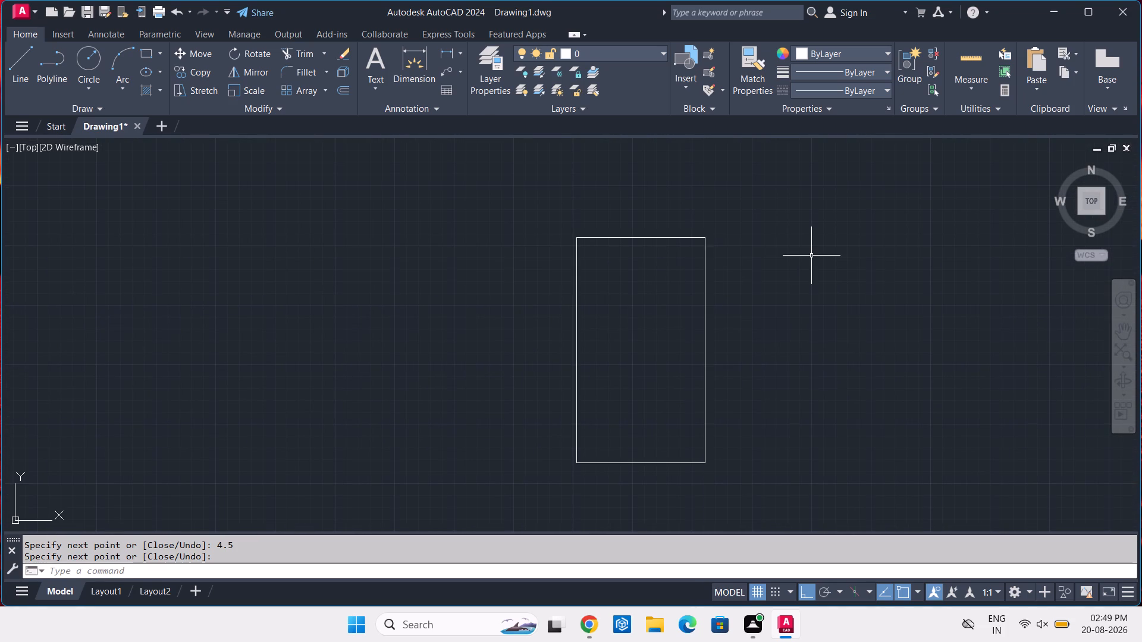
pyautogui.write('O')
pyautogui.press('space')
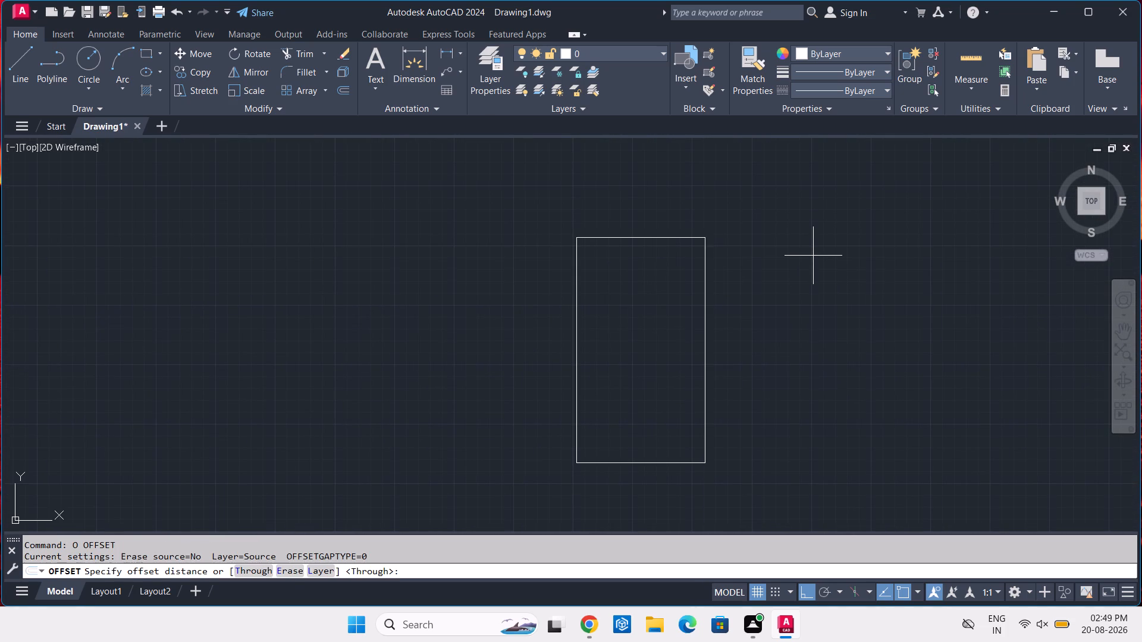
pyautogui.press('9')
pyautogui.press('Return')
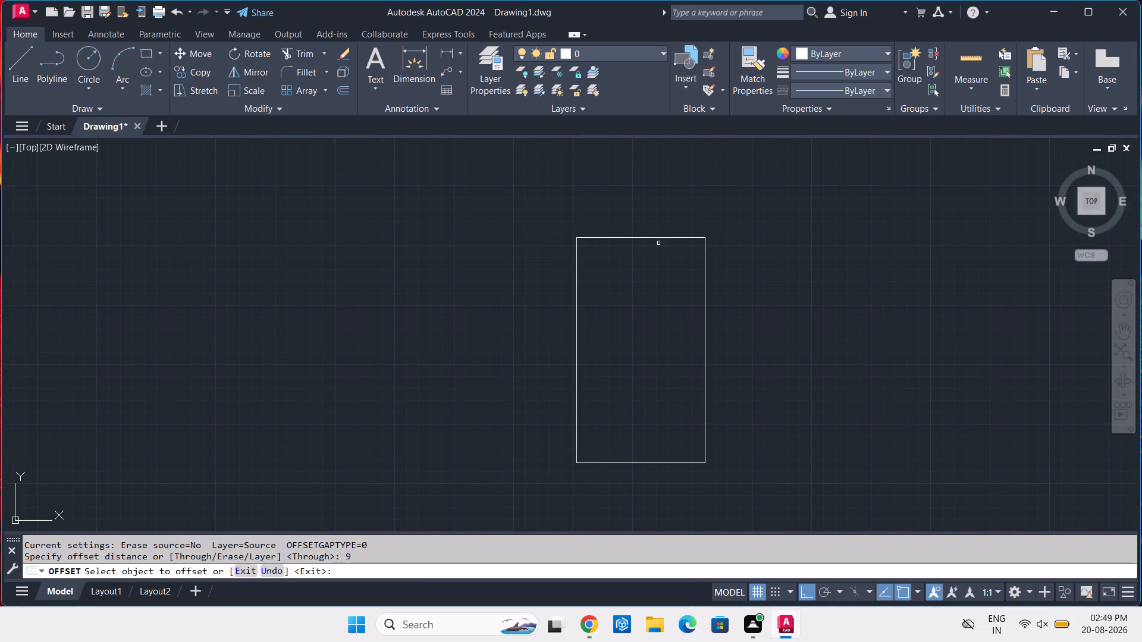
pyautogui.click(663, 235)
pyautogui.click(661, 238)
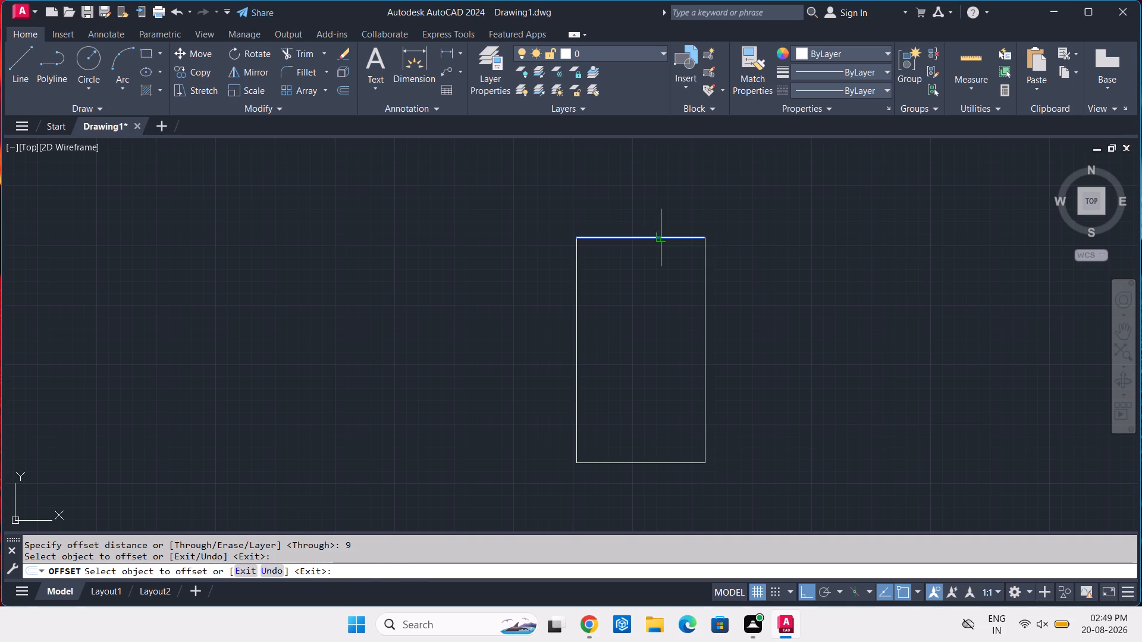
pyautogui.click(658, 259)
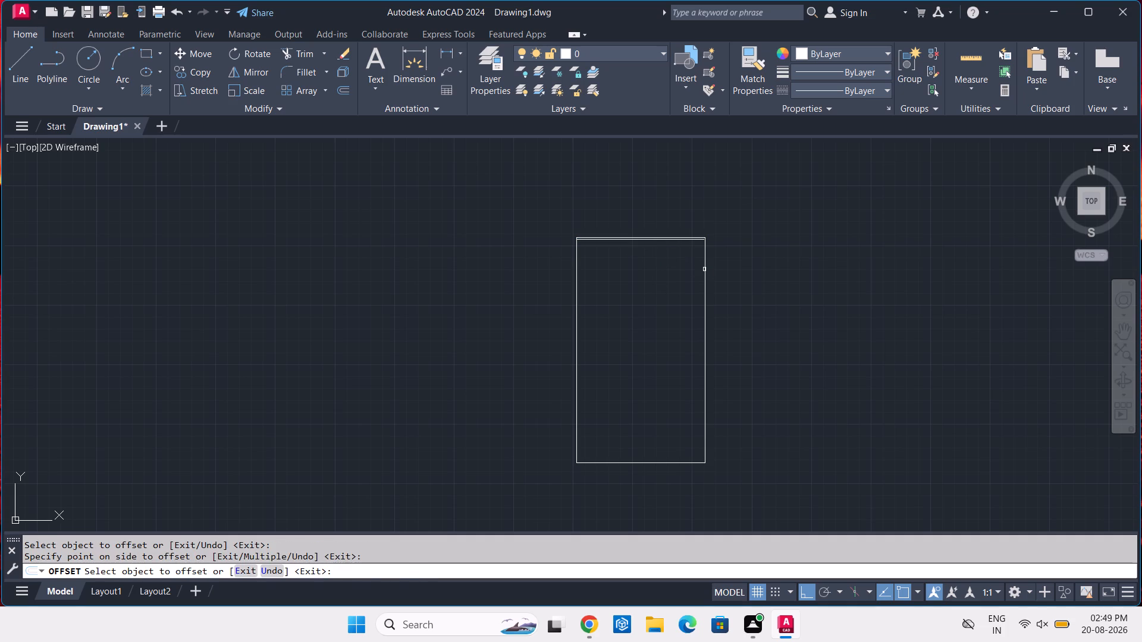
pyautogui.click(704, 269)
pyautogui.click(667, 272)
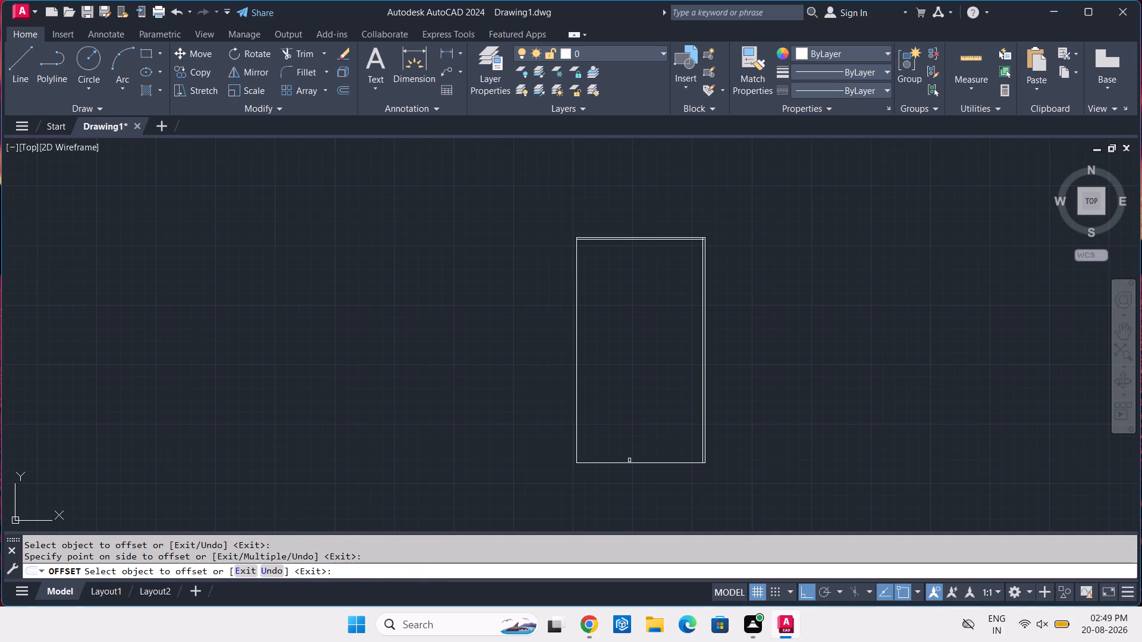
pyautogui.click(629, 462)
pyautogui.click(635, 439)
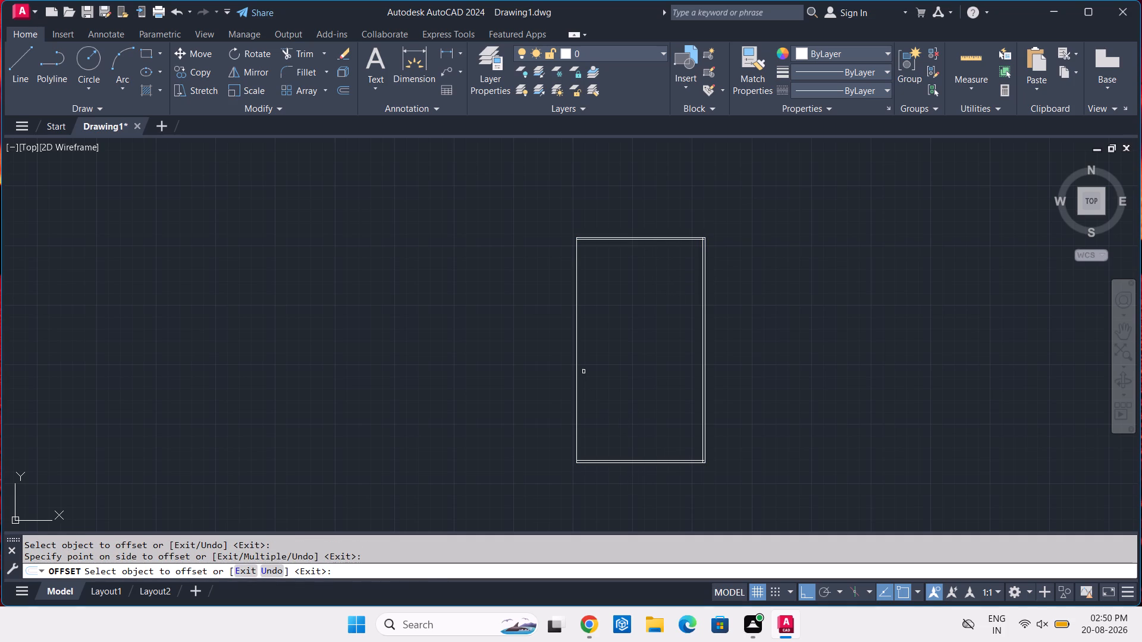
pyautogui.click(575, 360)
pyautogui.click(588, 366)
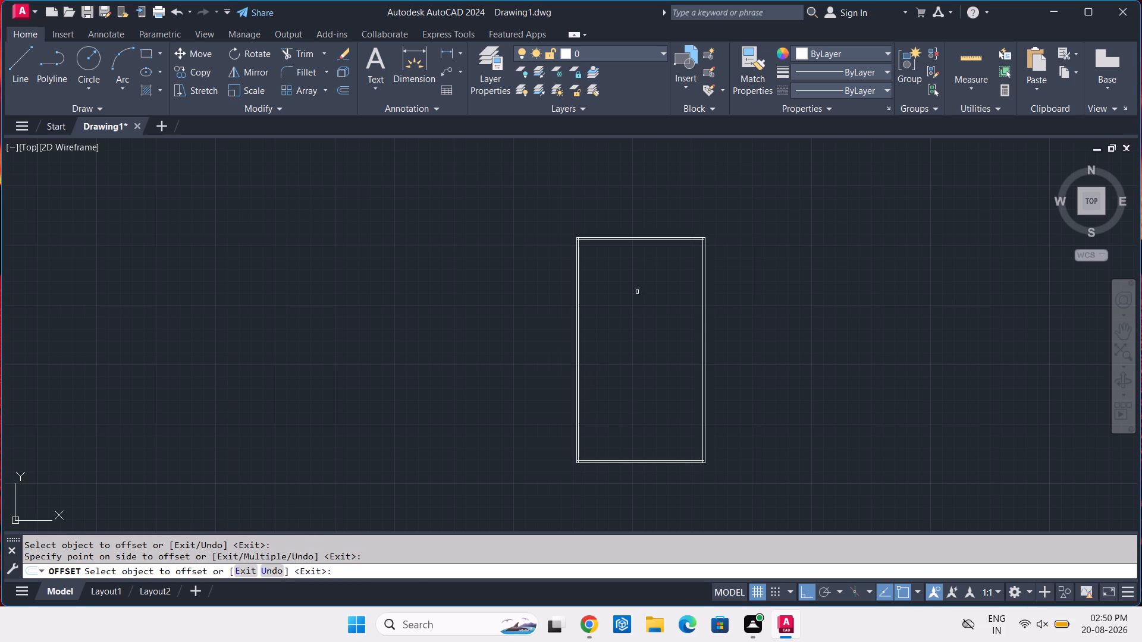
# Offset the short vertical segment at the rectangle's northwest corner 9" inward to the east.
pyautogui.scroll(5, 566, 225)
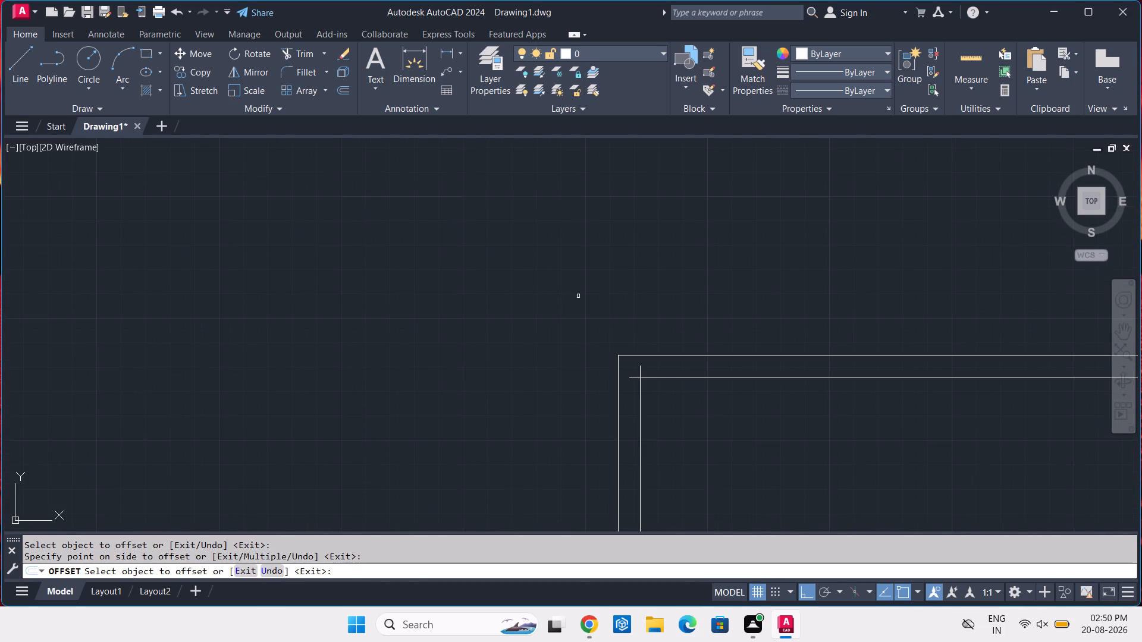
pyautogui.scroll(1, 578, 296)
pyautogui.click(639, 402)
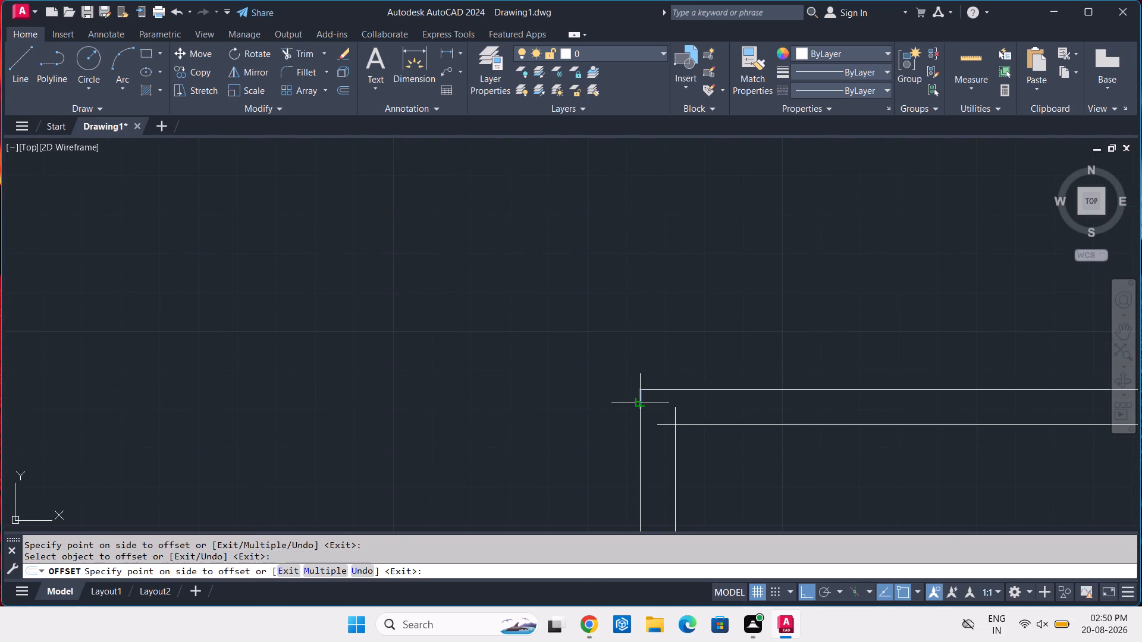
pyautogui.click(680, 398)
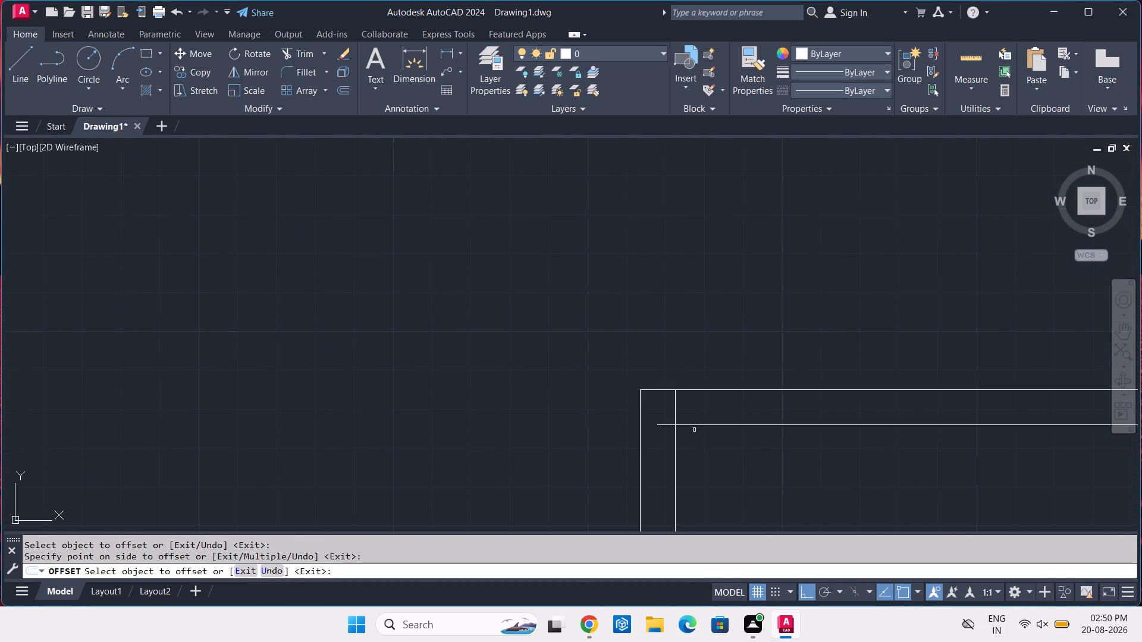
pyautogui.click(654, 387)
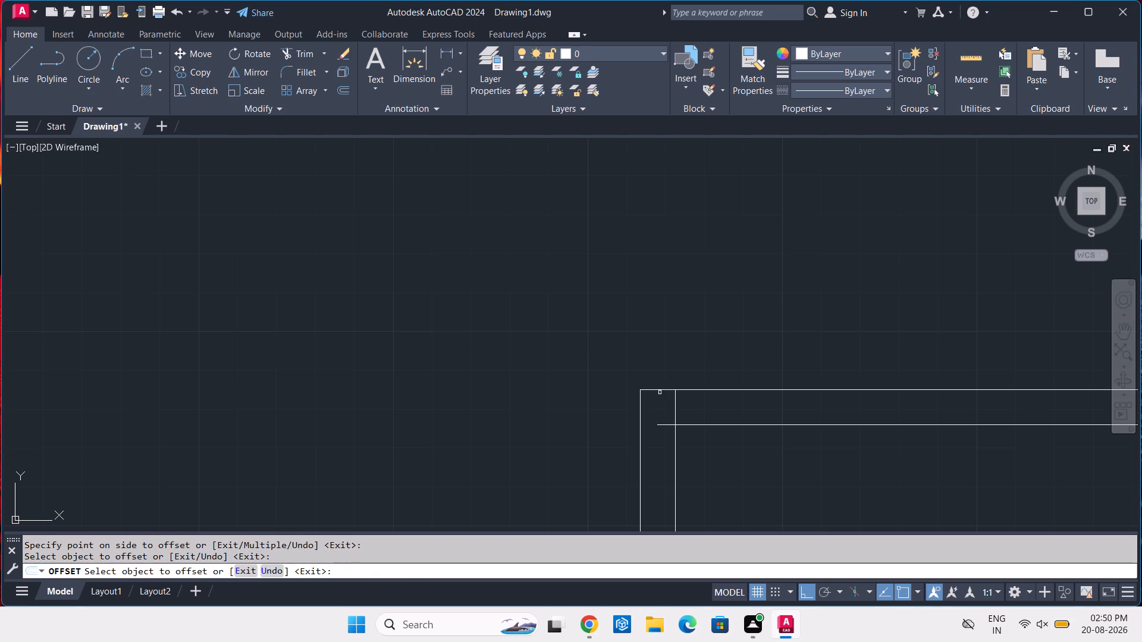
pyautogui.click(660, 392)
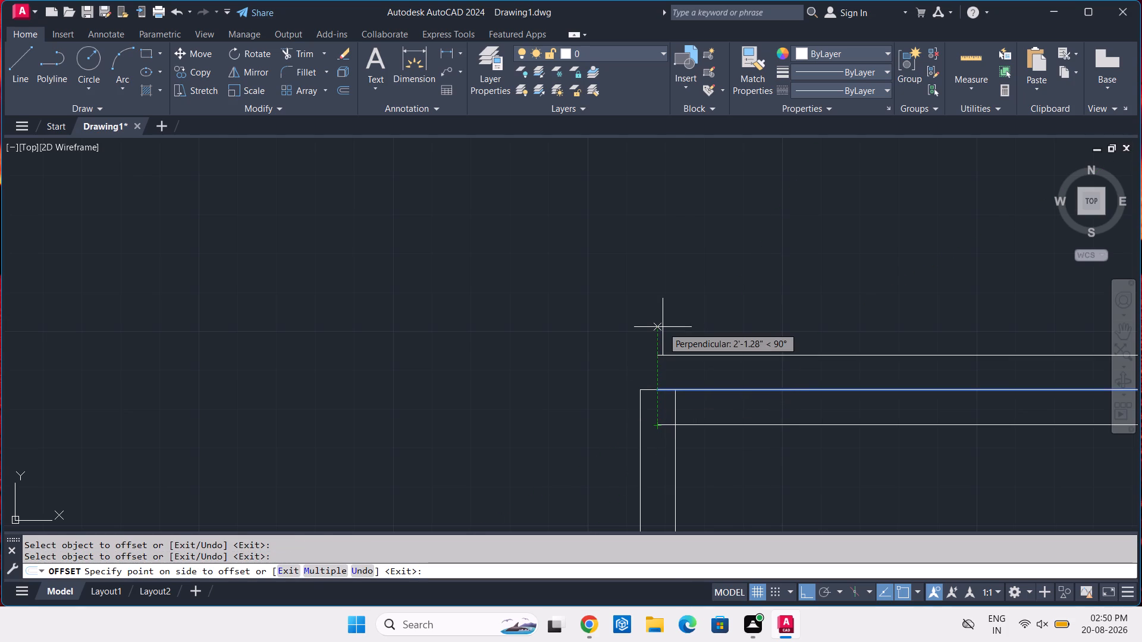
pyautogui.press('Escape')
# Offset the short horizontal segment at the northwest corner 9" inward to the south.
pyautogui.press('Return')
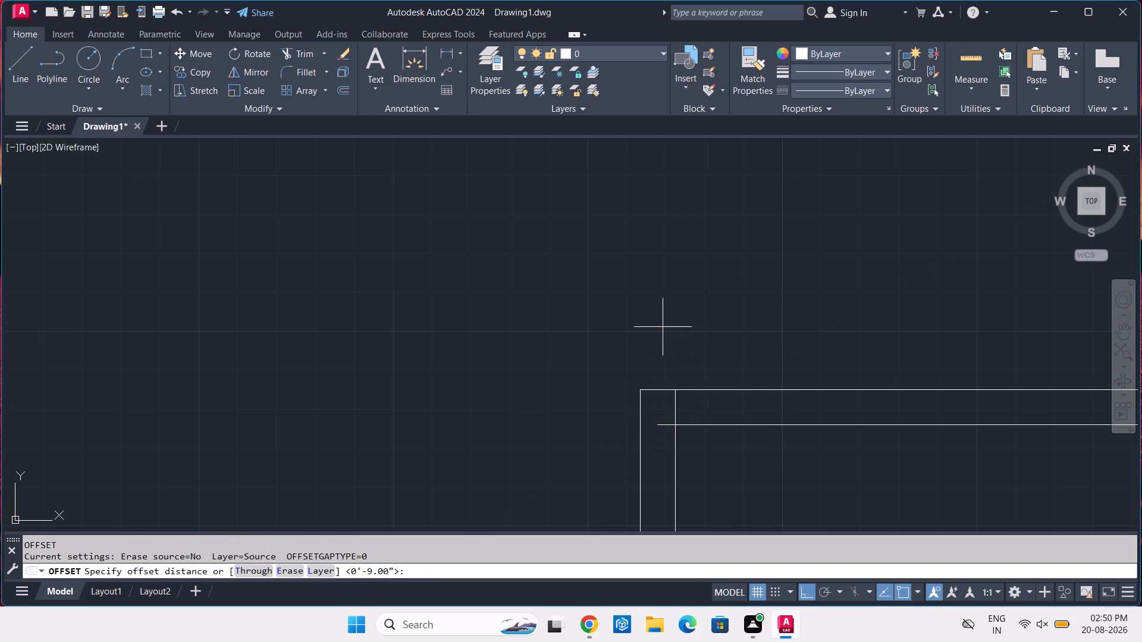
pyautogui.press('9')
pyautogui.press('Return')
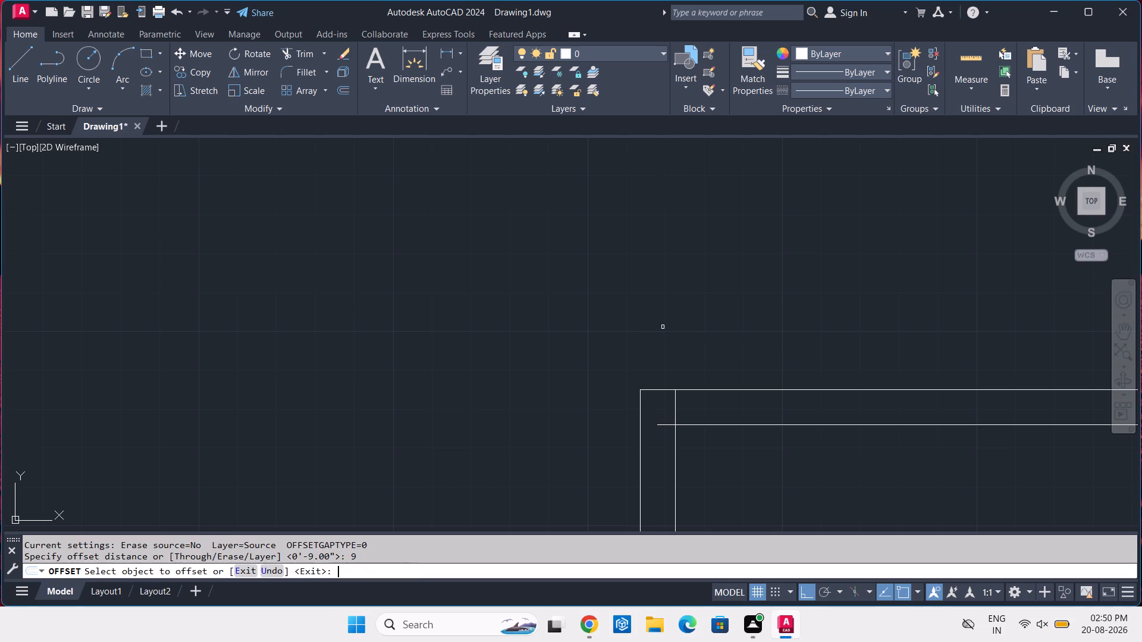
pyautogui.click(650, 393)
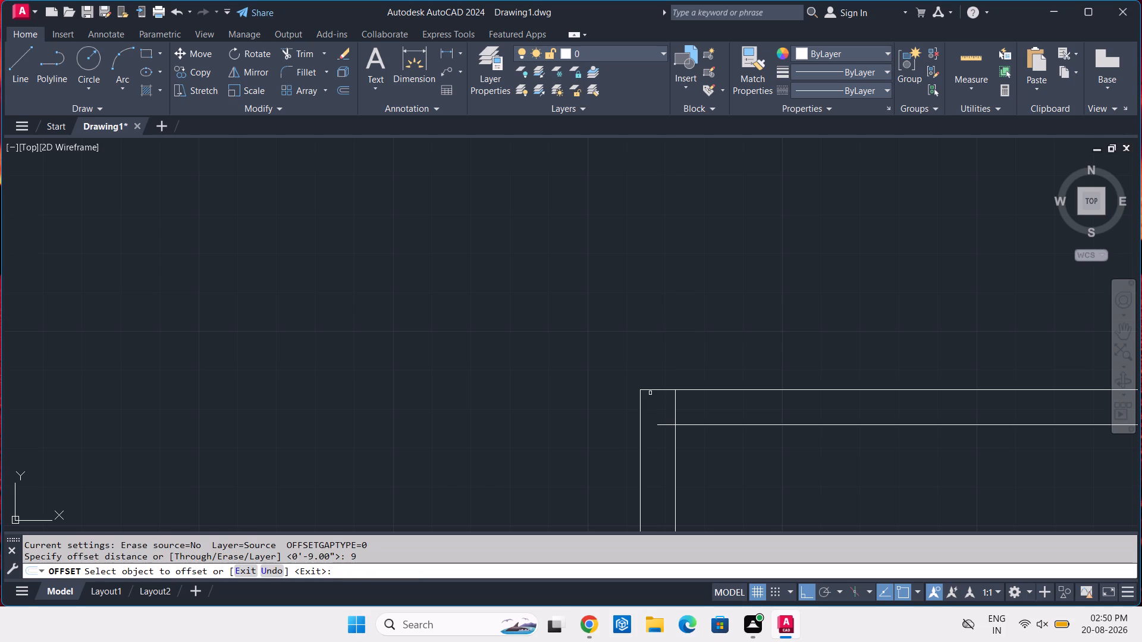
pyautogui.click(649, 390)
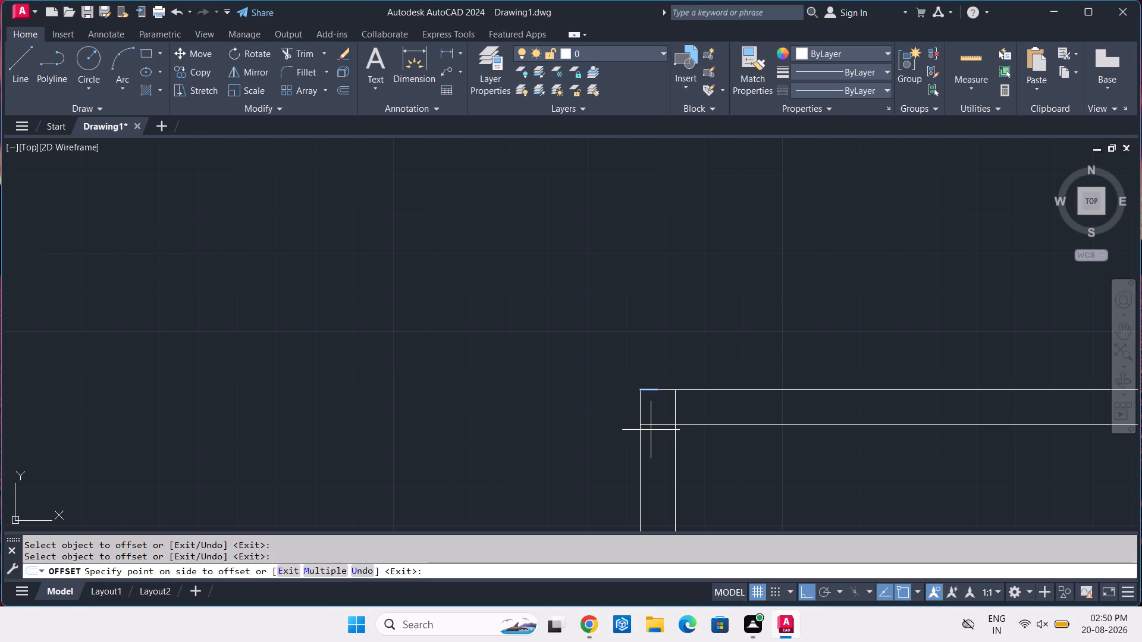
pyautogui.click(651, 433)
# Offset the two short segments at the rectangle's northeast corner 9" inward, the horizontal one southward and the vertical one westward.
pyautogui.scroll(-4, 760, 443)
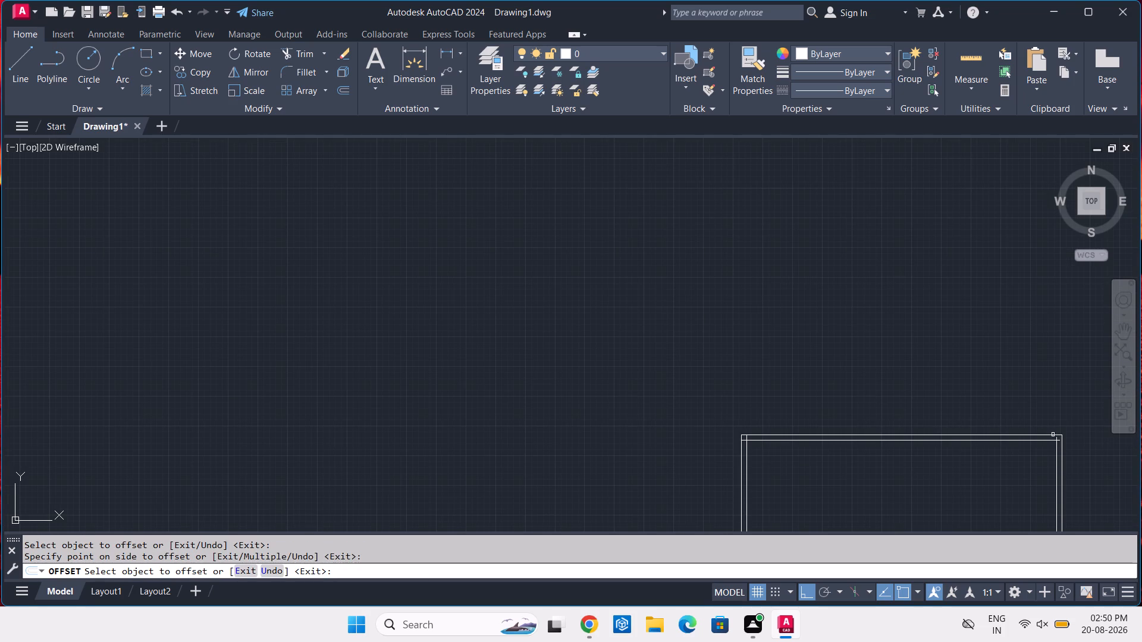
pyautogui.moveTo(1054, 435); pyautogui.dragTo(879, 319, button='middle')
pyautogui.scroll(7, 901, 316)
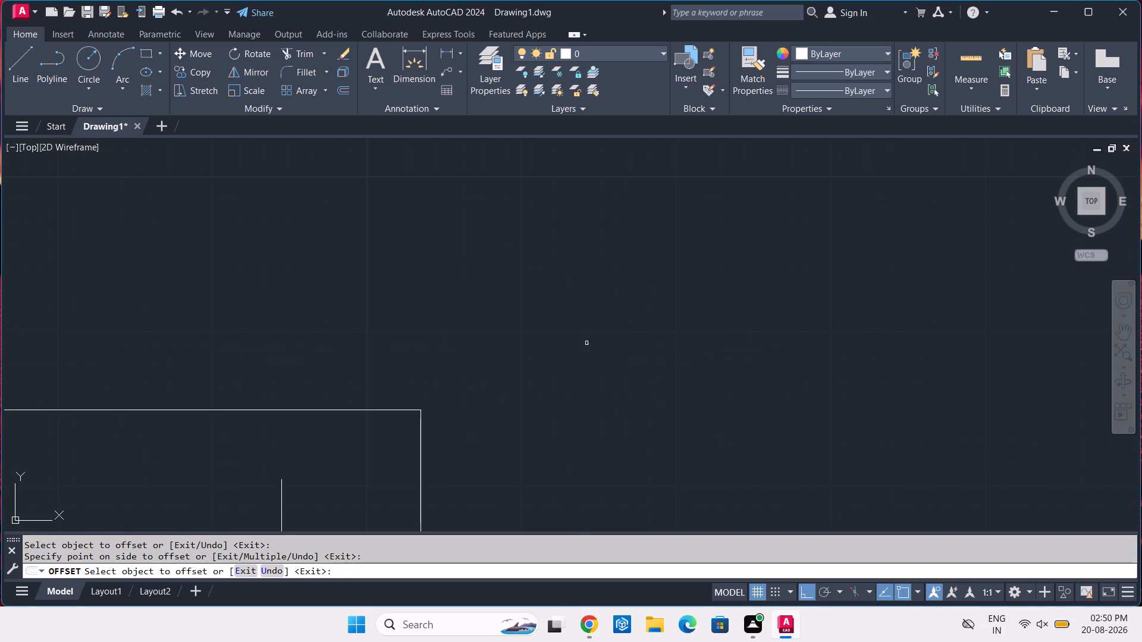
pyautogui.moveTo(594, 360); pyautogui.dragTo(863, 158, button='middle')
pyautogui.click(661, 207)
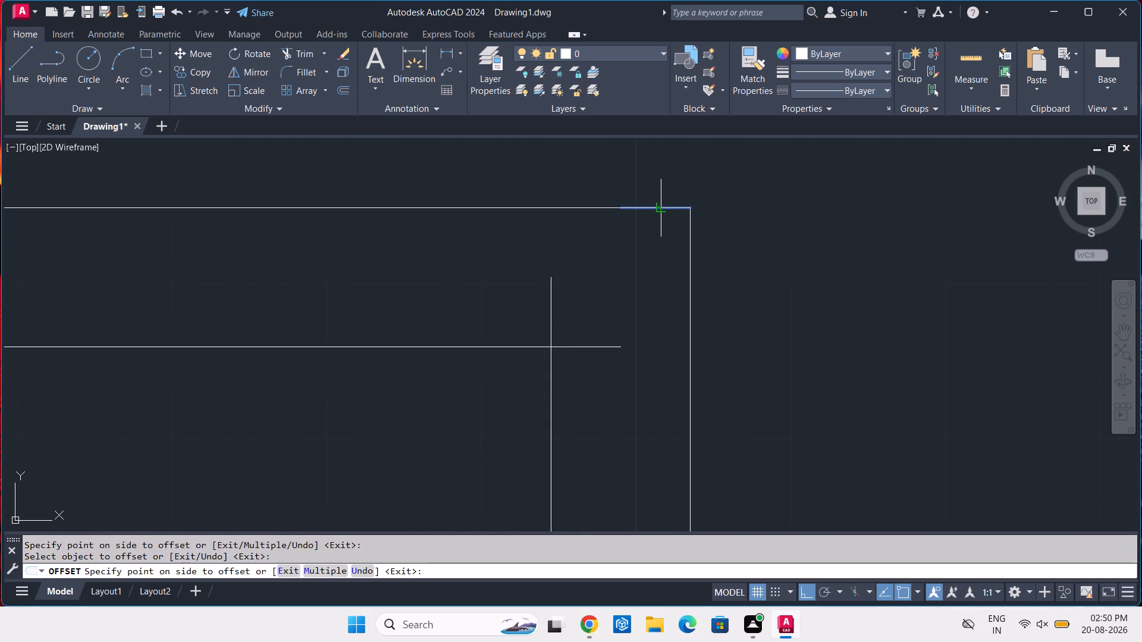
pyautogui.click(650, 270)
pyautogui.click(689, 231)
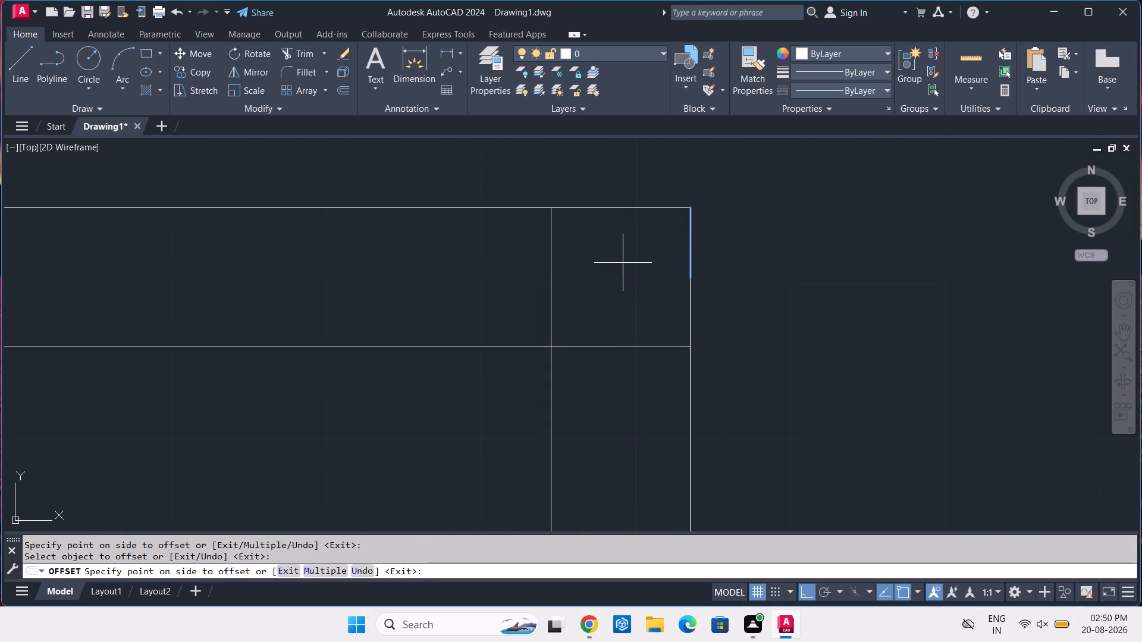
pyautogui.click(623, 263)
pyautogui.scroll(-3, 776, 222)
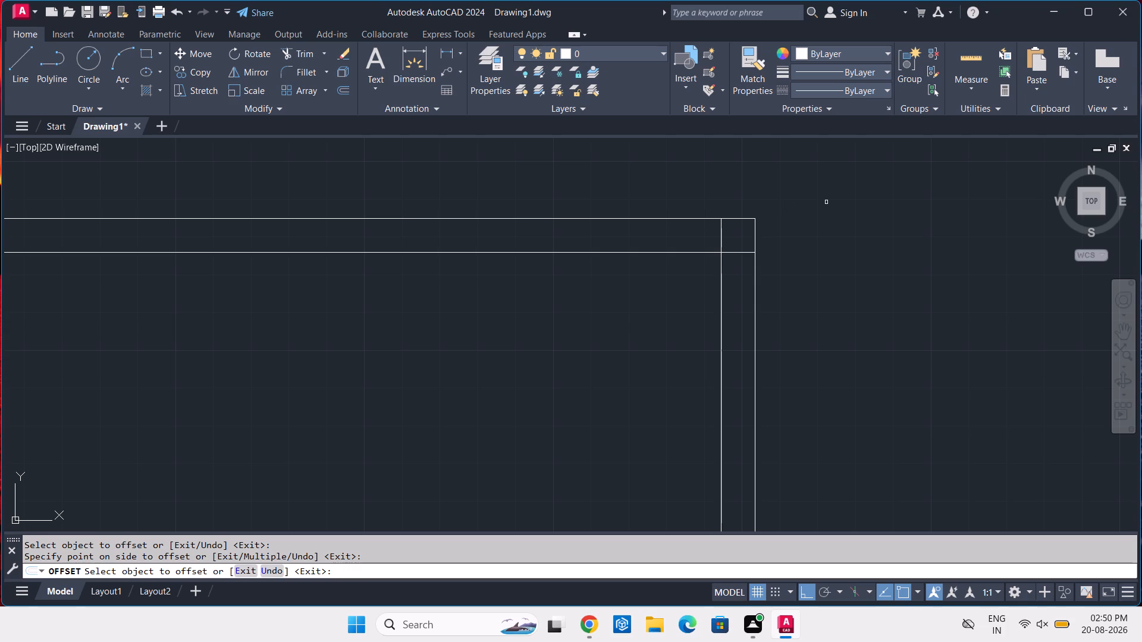
pyautogui.press('Return')
# Trim the crossing ends of the inner wall lines at the northeast corner so they meet in a clean corner.
pyautogui.write('TR')
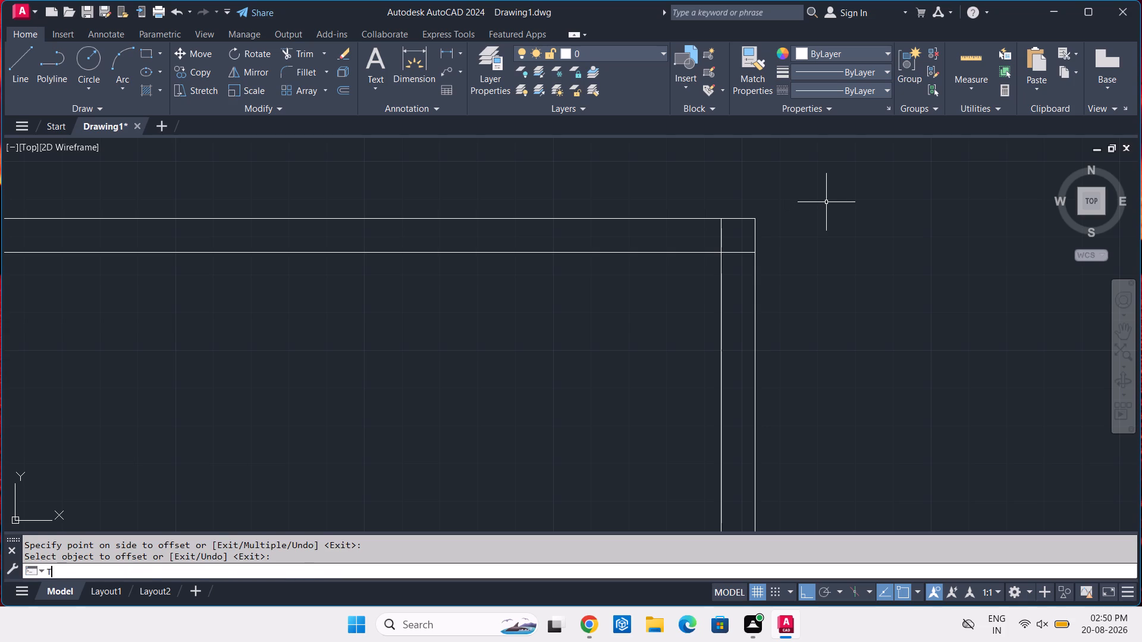
pyautogui.press('space')
pyautogui.scroll(2, 805, 188)
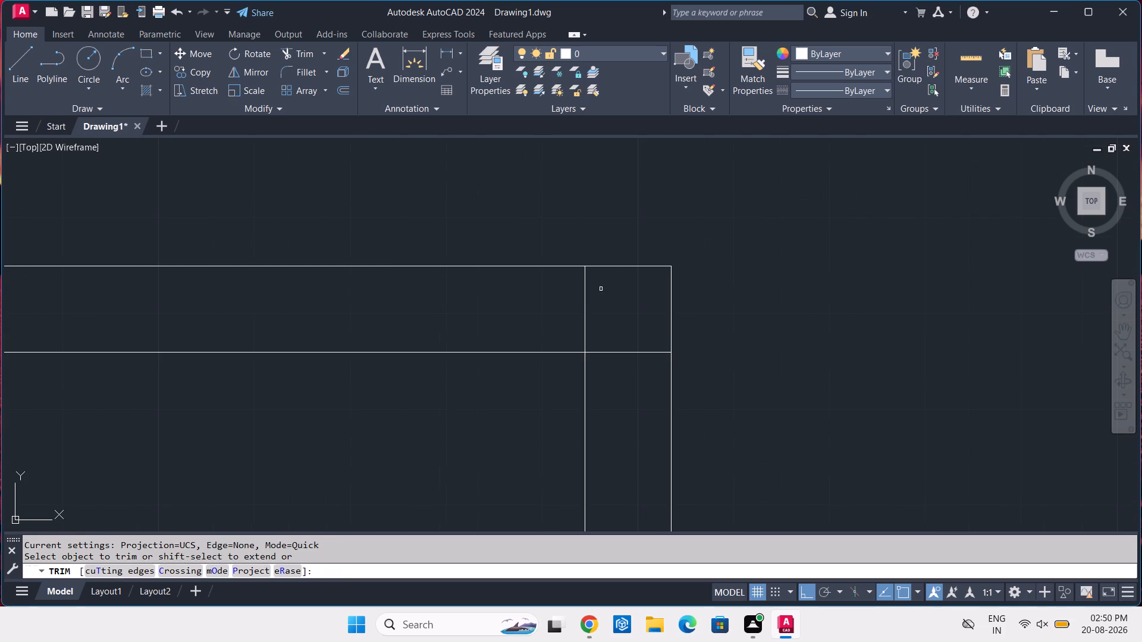
pyautogui.click(560, 305)
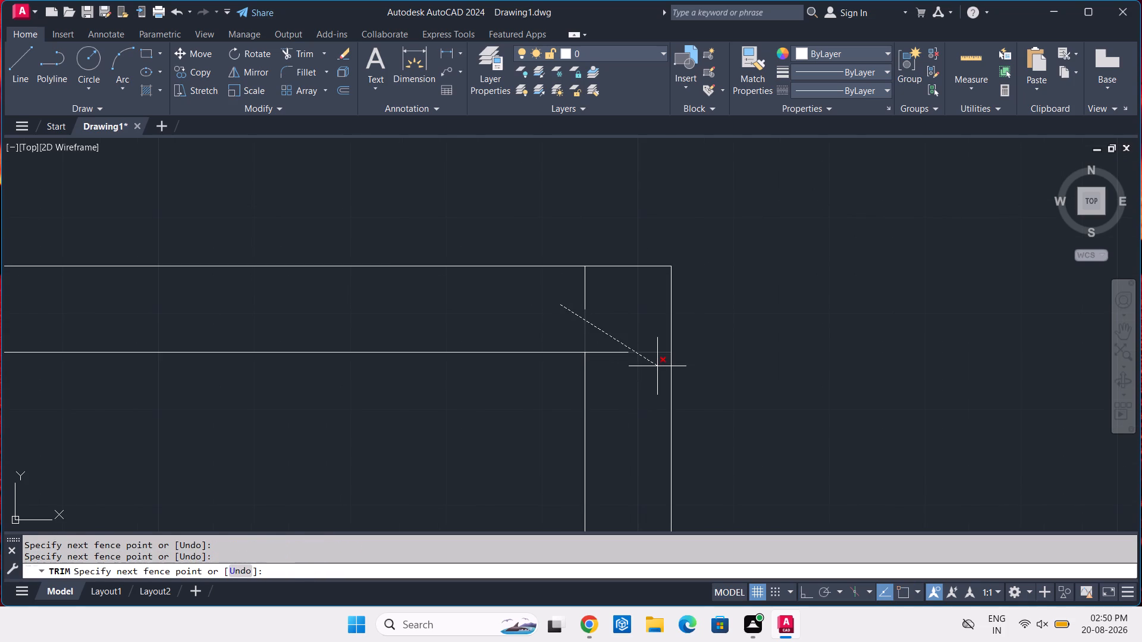
pyautogui.click(657, 366)
pyautogui.click(582, 290)
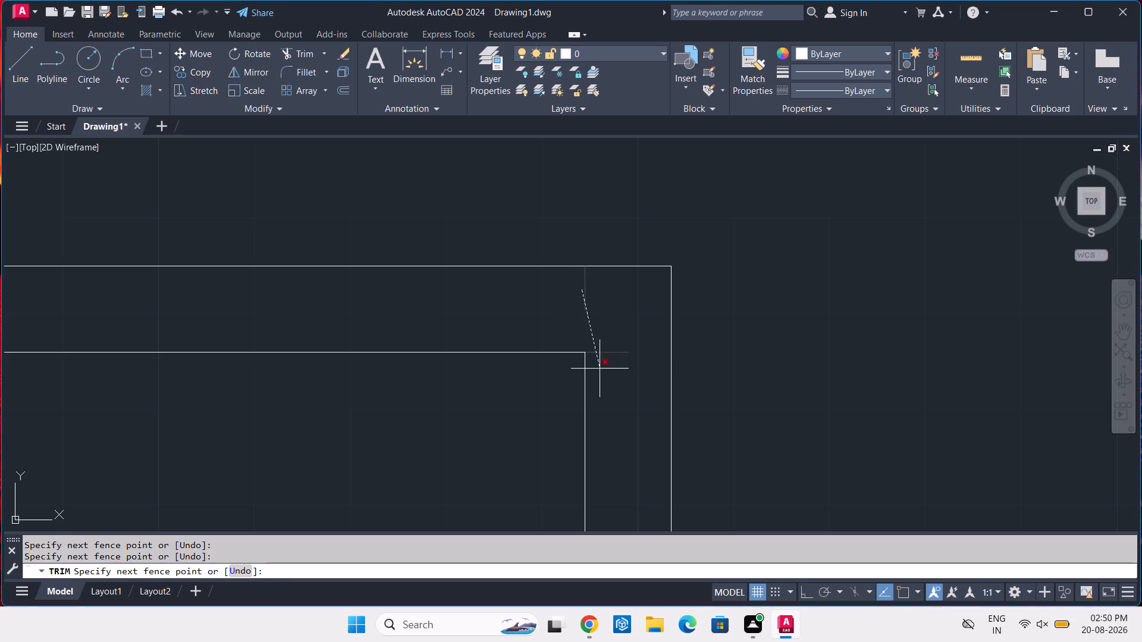
pyautogui.click(613, 376)
# Trim the inner wall lines' overlapping ends at the northwest corner, leaving the outer outline whole.
pyautogui.scroll(-7, 638, 333)
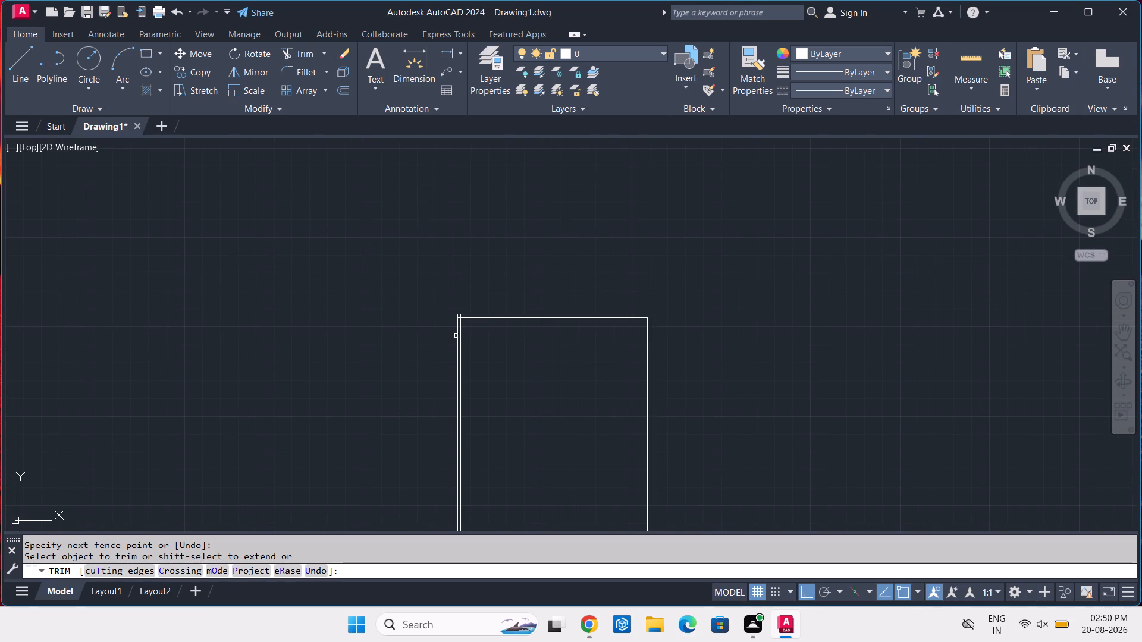
pyautogui.scroll(2, 475, 298)
pyautogui.scroll(6, 426, 348)
pyautogui.click(519, 237)
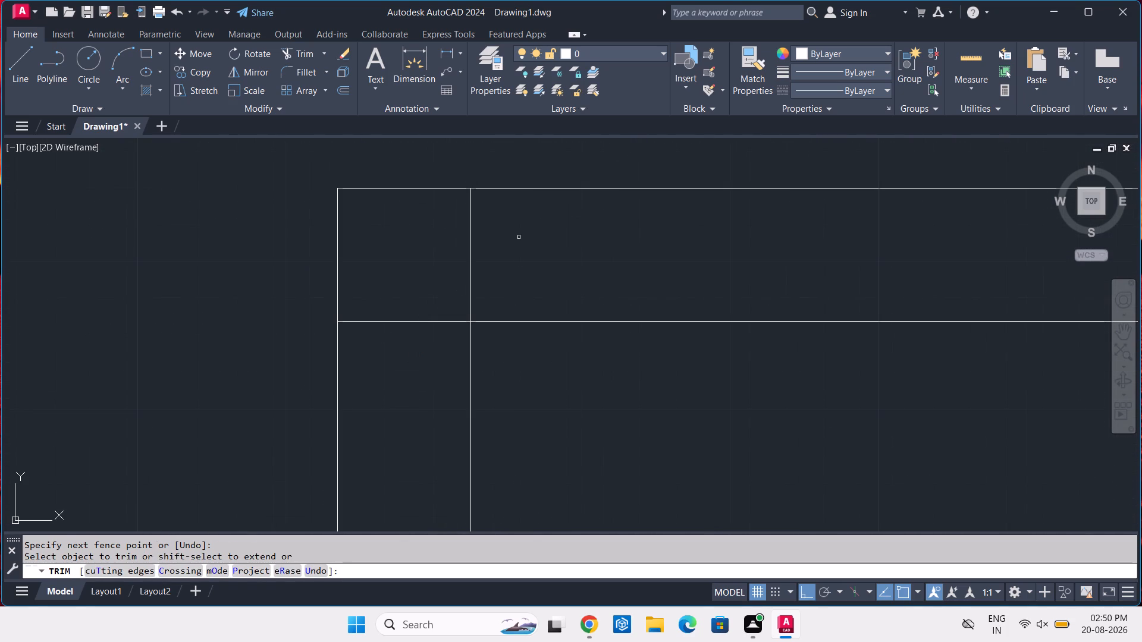
pyautogui.click(413, 355)
pyautogui.click(501, 225)
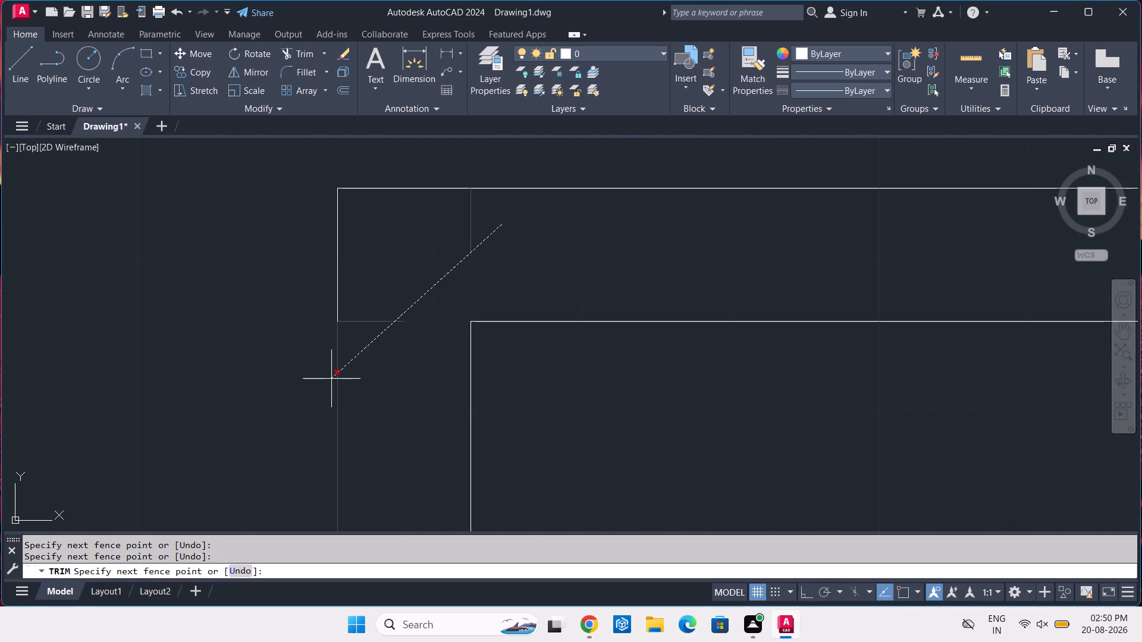
pyautogui.click(353, 362)
# Trim the overlapping ends of the inner wall lines at the southwest corner.
pyautogui.scroll(-7, 392, 343)
pyautogui.moveTo(551, 438); pyautogui.dragTo(595, 194, button='middle')
pyautogui.scroll(-3, 595, 199)
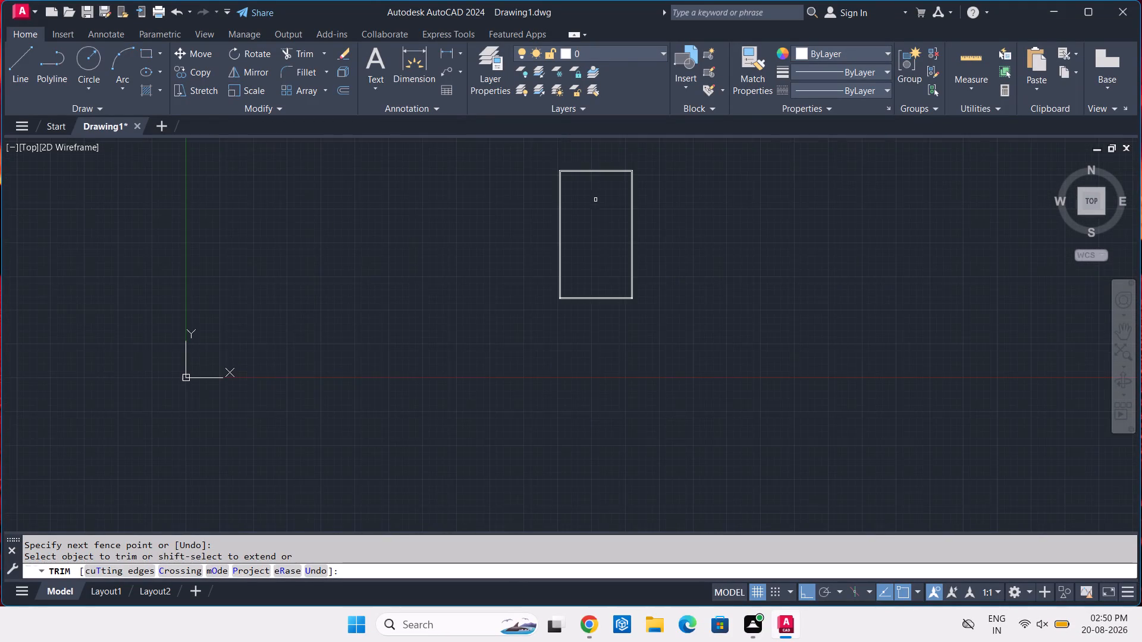
pyautogui.scroll(3, 626, 286)
pyautogui.scroll(4, 354, 346)
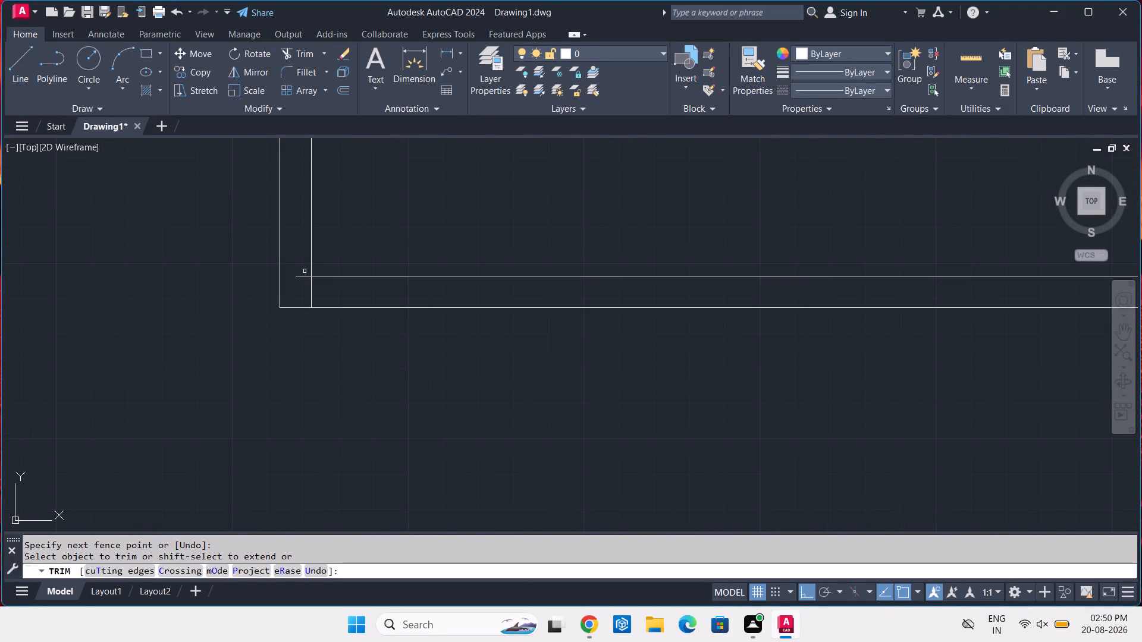
pyautogui.scroll(2, 299, 265)
pyautogui.click(299, 265)
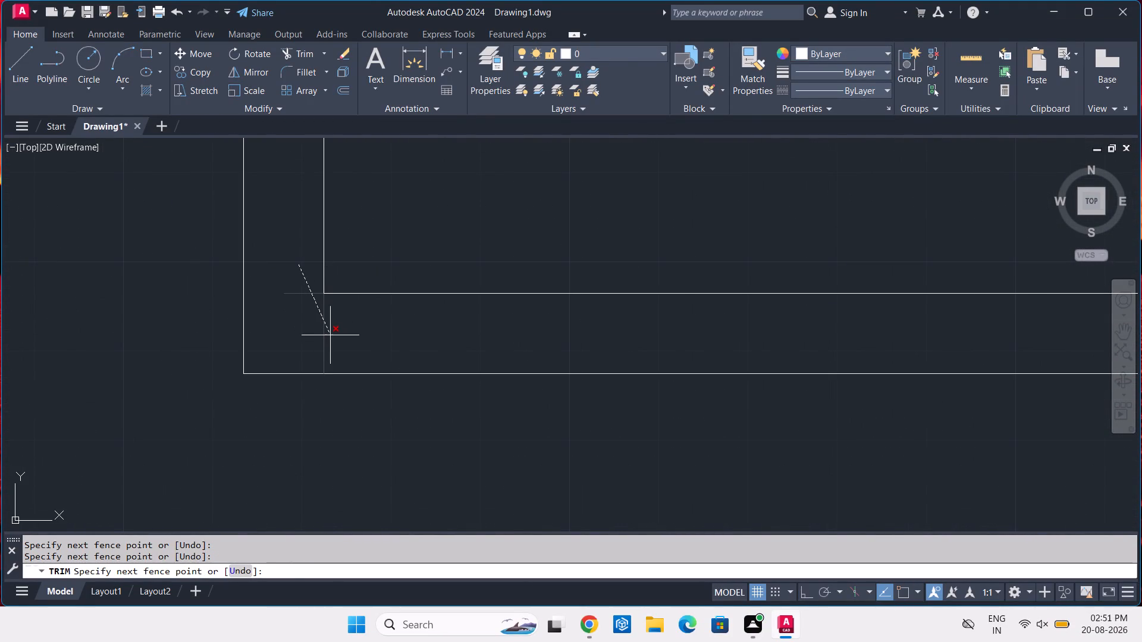
pyautogui.click(330, 335)
# Trim the overlapping inner wall line ends at the southeast corner and finish trimming.
pyautogui.scroll(-3, 338, 333)
pyautogui.scroll(-2, 934, 347)
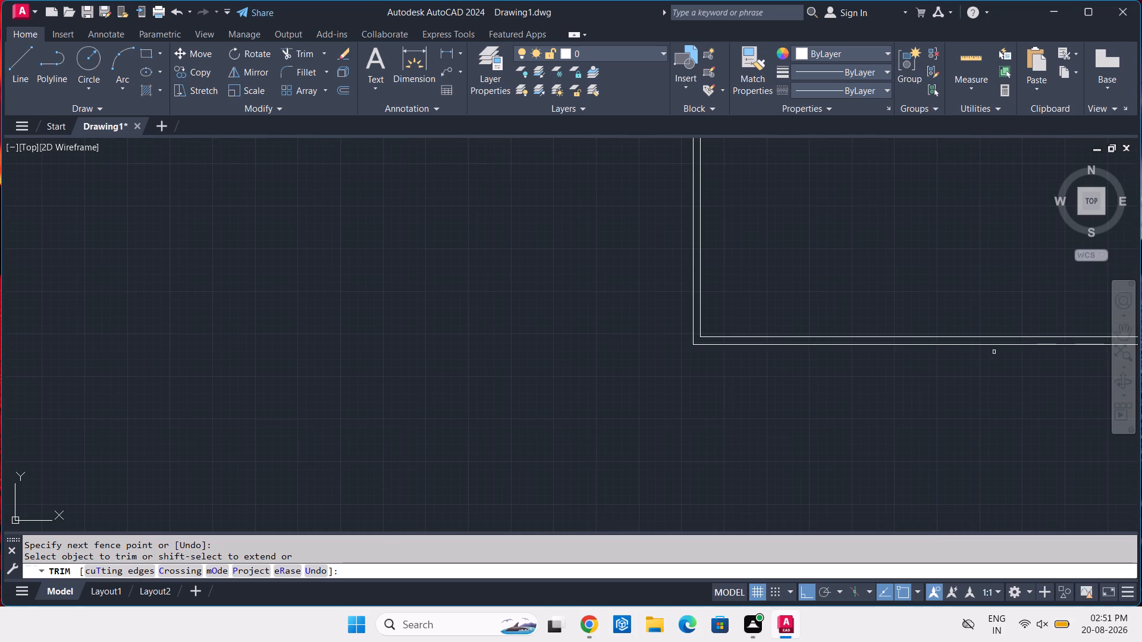
pyautogui.moveTo(1036, 344); pyautogui.dragTo(650, 258, button='middle')
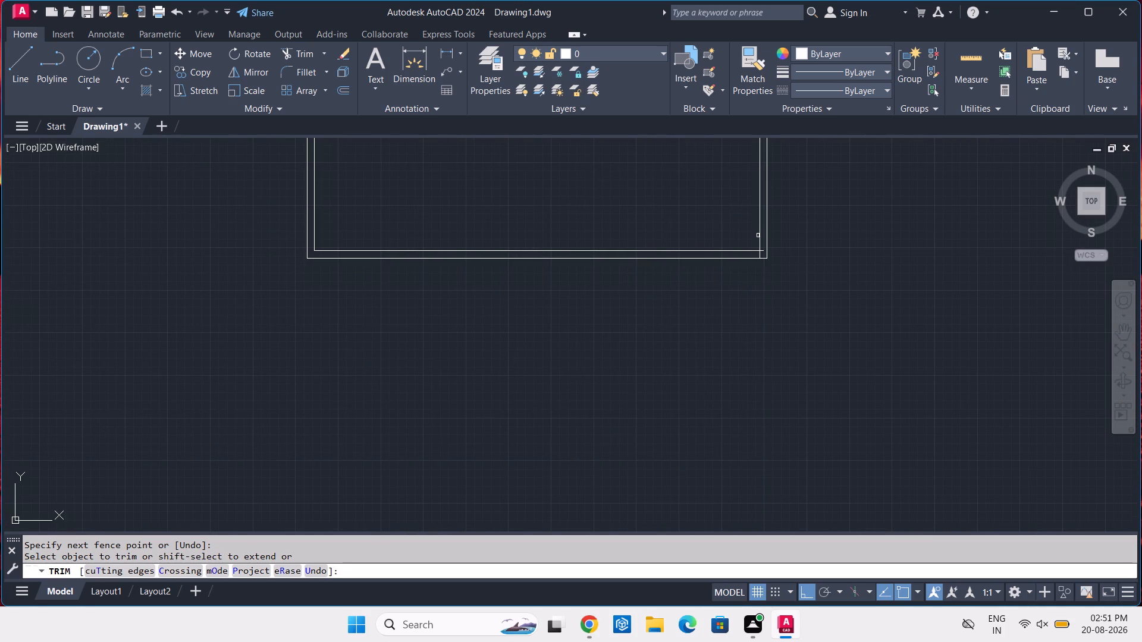
pyautogui.scroll(4, 750, 240)
pyautogui.click(799, 303)
pyautogui.click(764, 349)
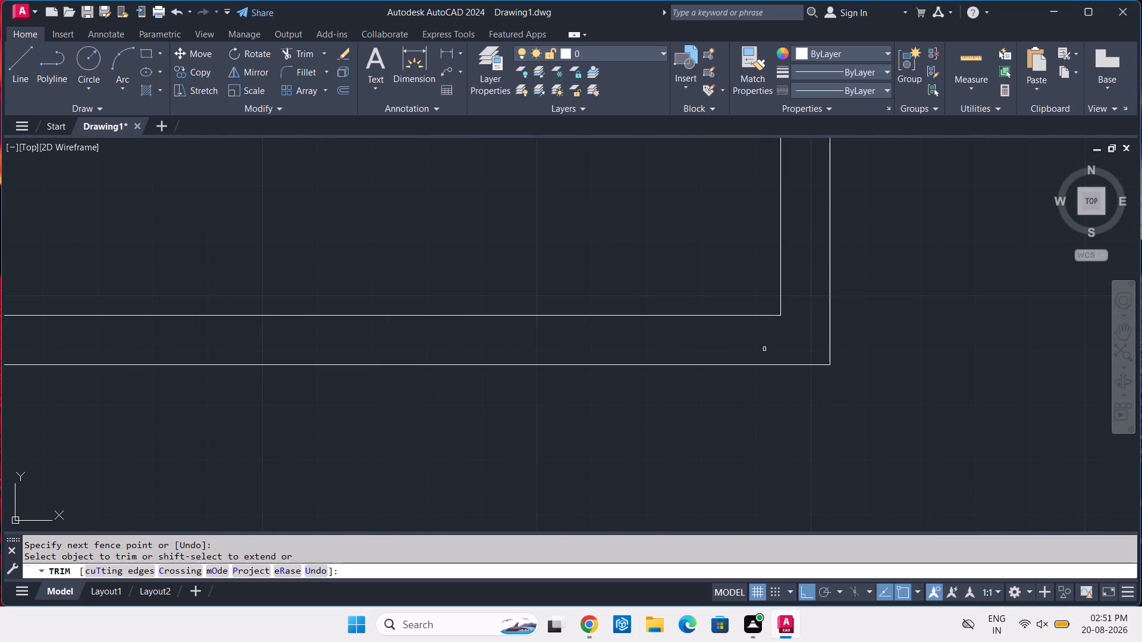
pyautogui.scroll(-3, 836, 285)
pyautogui.press('Return')
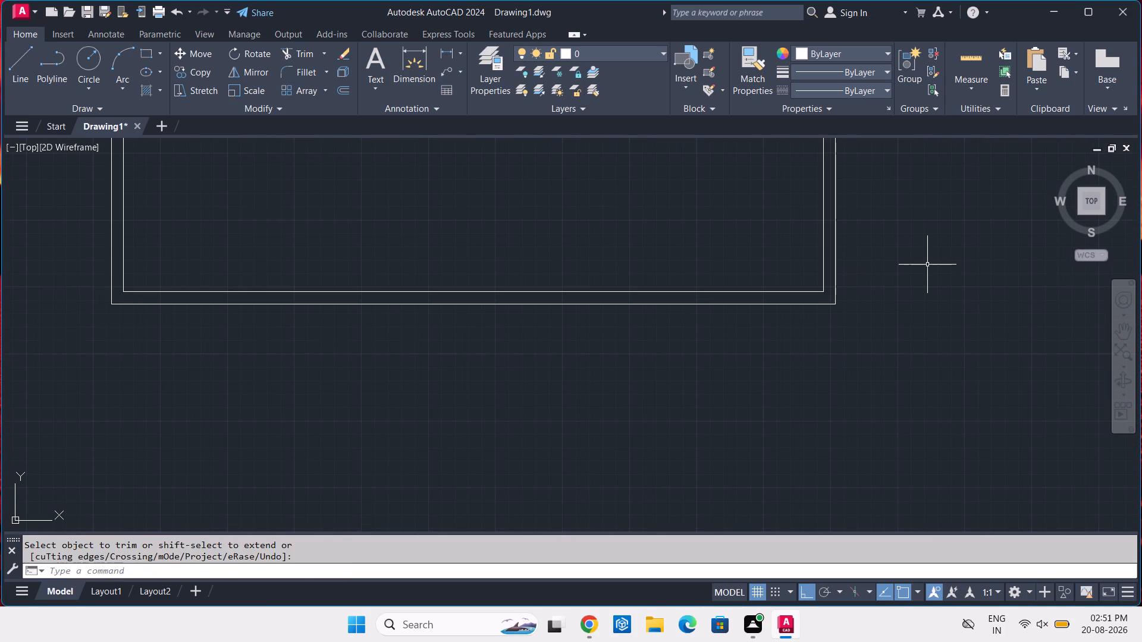
# Examine the double-line outer walls from the south side up to the northwest corner.
pyautogui.moveTo(941, 248); pyautogui.dragTo(963, 262, button='middle')
pyautogui.scroll(-1, 933, 251)
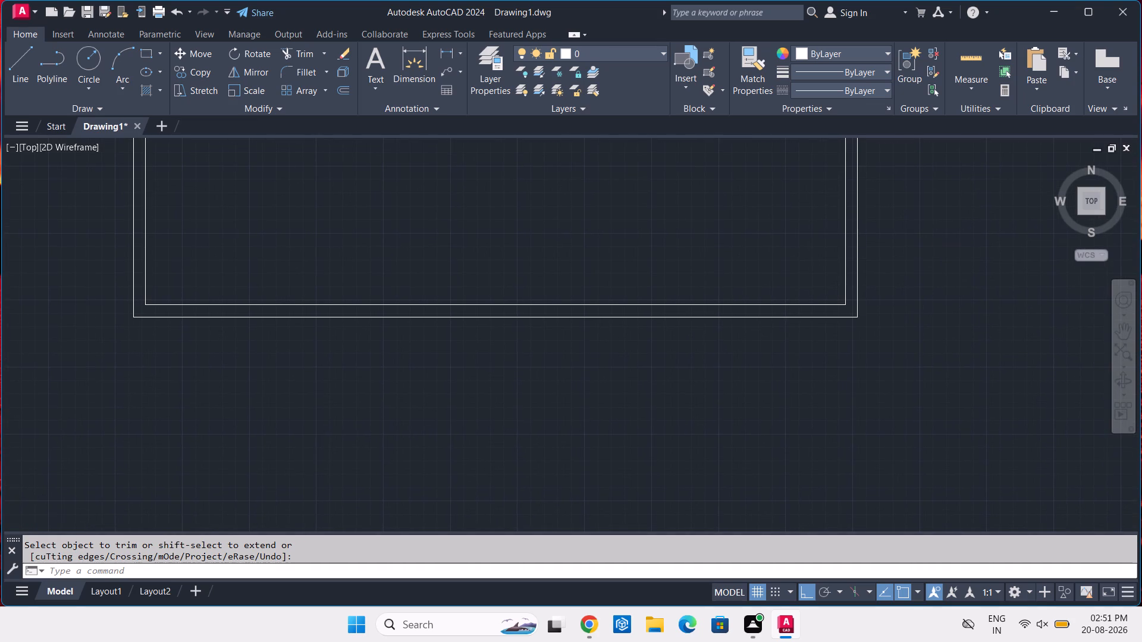
pyautogui.moveTo(935, 255); pyautogui.dragTo(933, 367, button='middle')
pyautogui.moveTo(932, 238); pyautogui.dragTo(938, 284, button='middle')
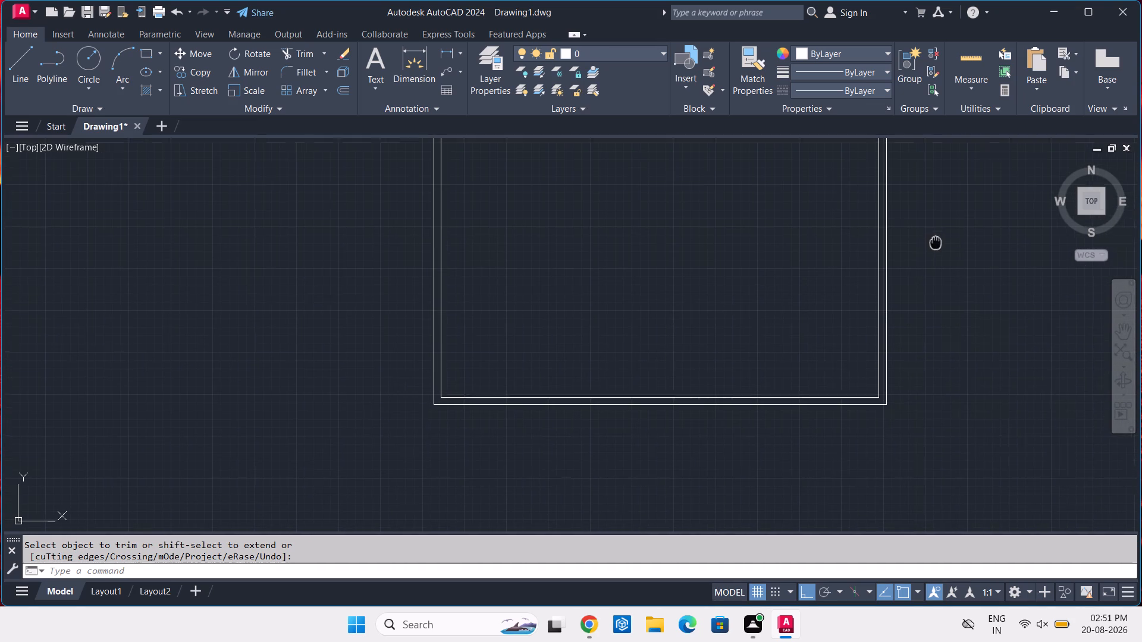
pyautogui.moveTo(938, 284); pyautogui.dragTo(939, 355, button='middle')
pyautogui.scroll(-2, 946, 300)
pyautogui.moveTo(873, 212); pyautogui.dragTo(838, 379, button='middle')
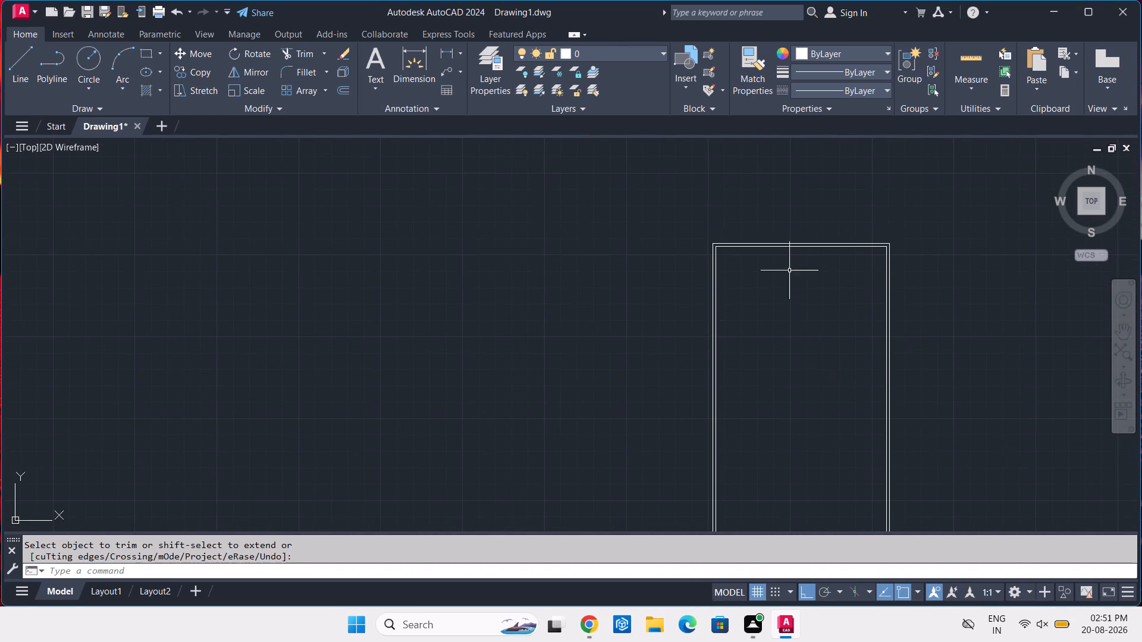
pyautogui.scroll(3, 707, 247)
pyautogui.scroll(-1, 708, 232)
pyautogui.scroll(6, 708, 232)
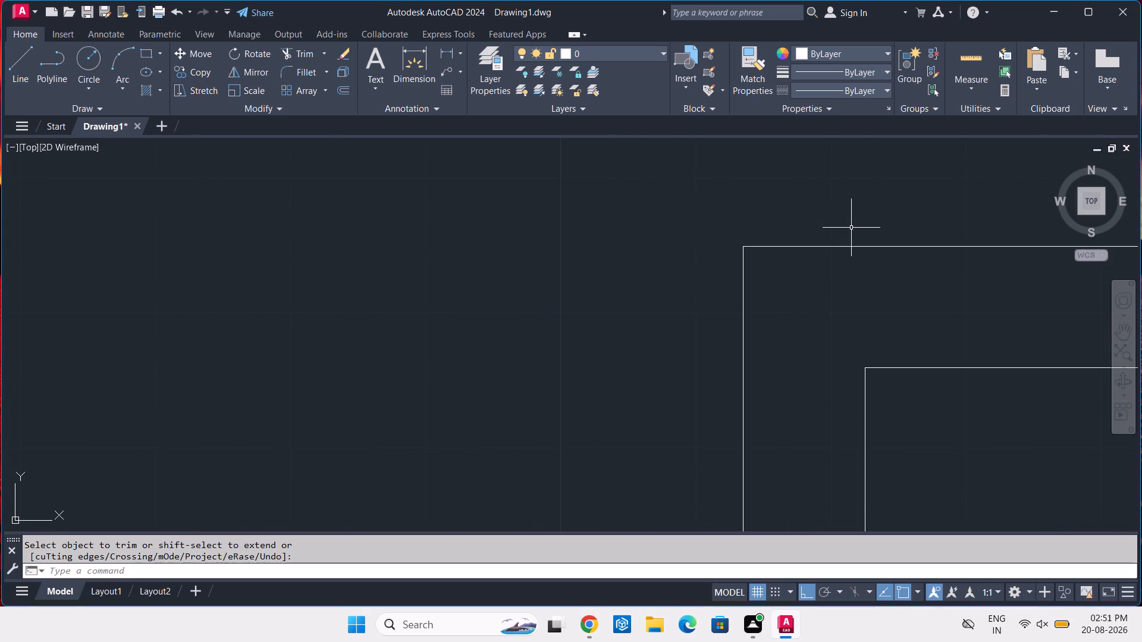
# Load the ISO dash linetype ACAD_ISO02W100 and make it the current linetype for new objects.
pyautogui.click(874, 89)
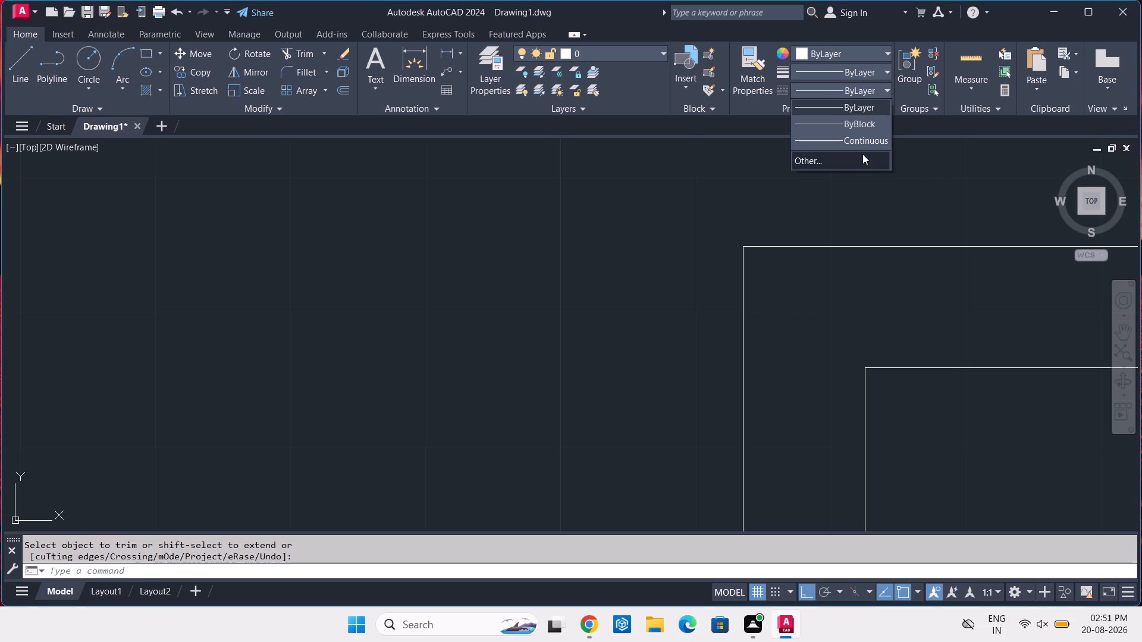
pyautogui.click(862, 155)
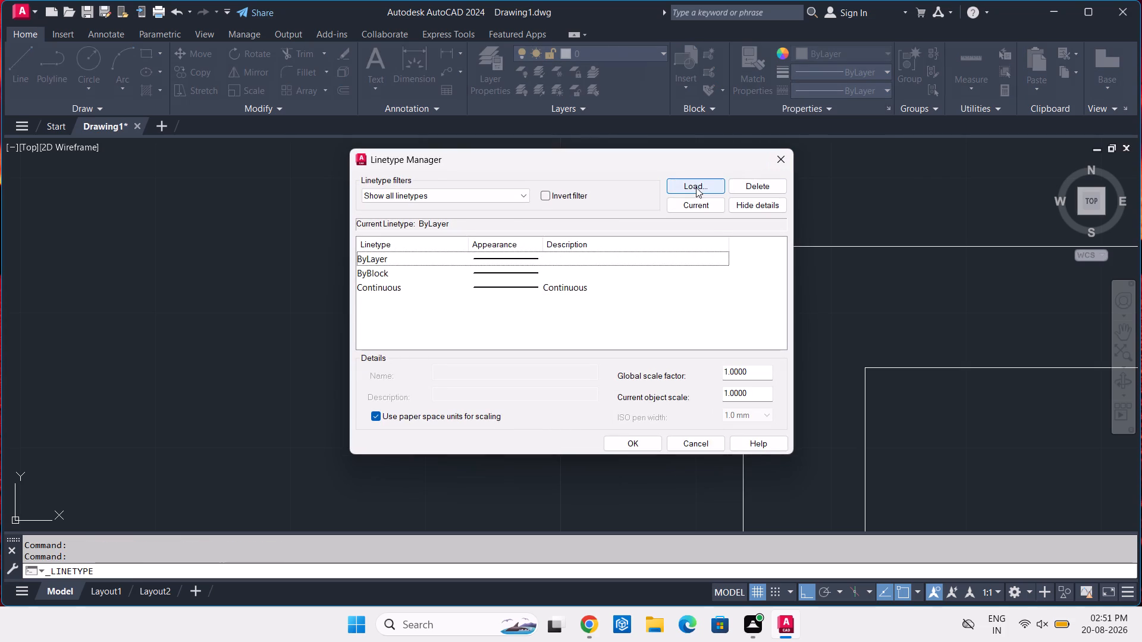
pyautogui.click(696, 187)
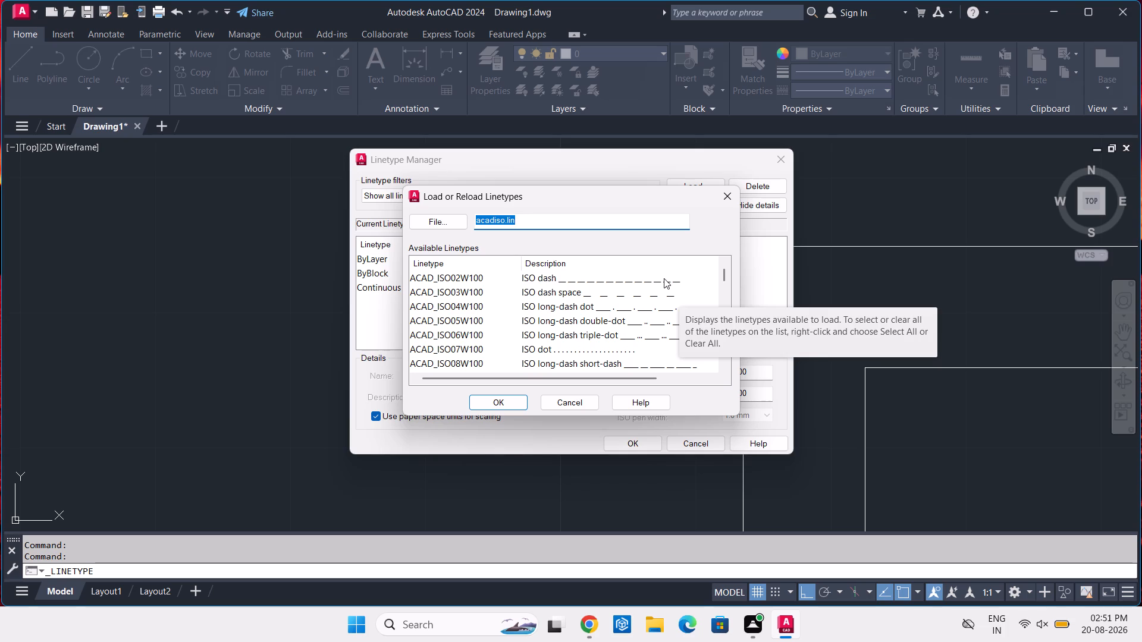
pyautogui.click(664, 278)
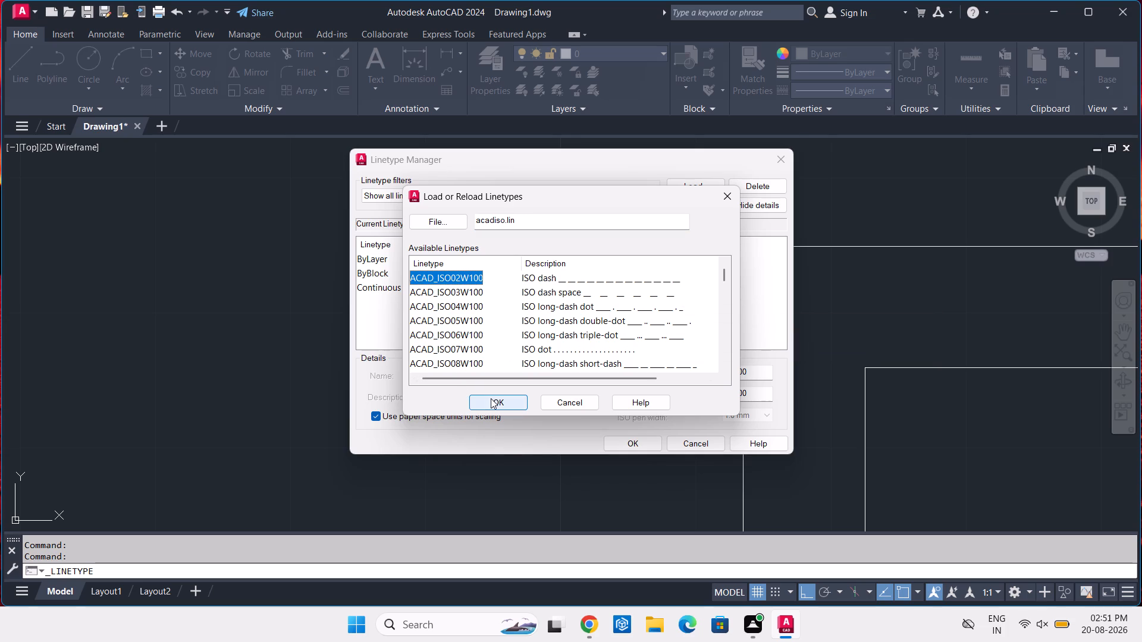
pyautogui.click(491, 398)
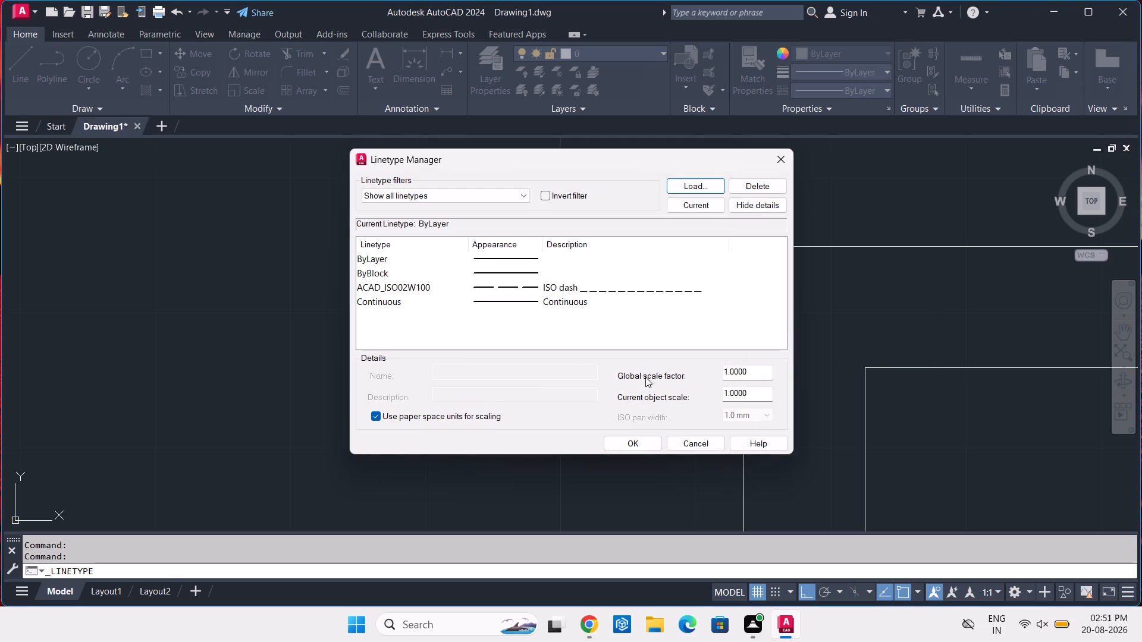
pyautogui.click(635, 441)
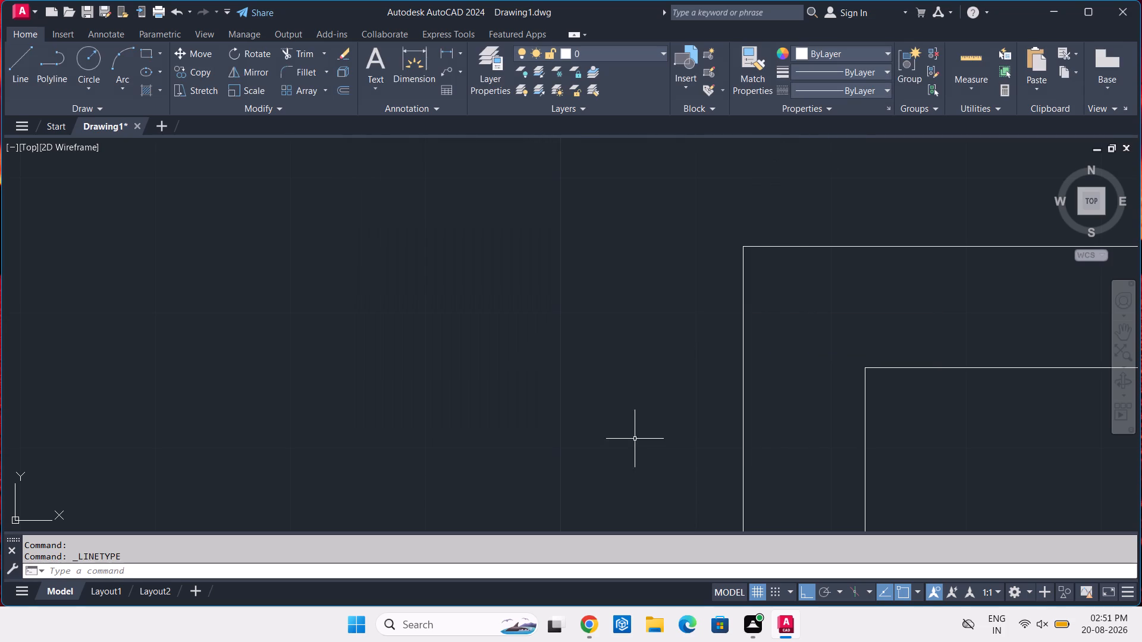
pyautogui.click(860, 86)
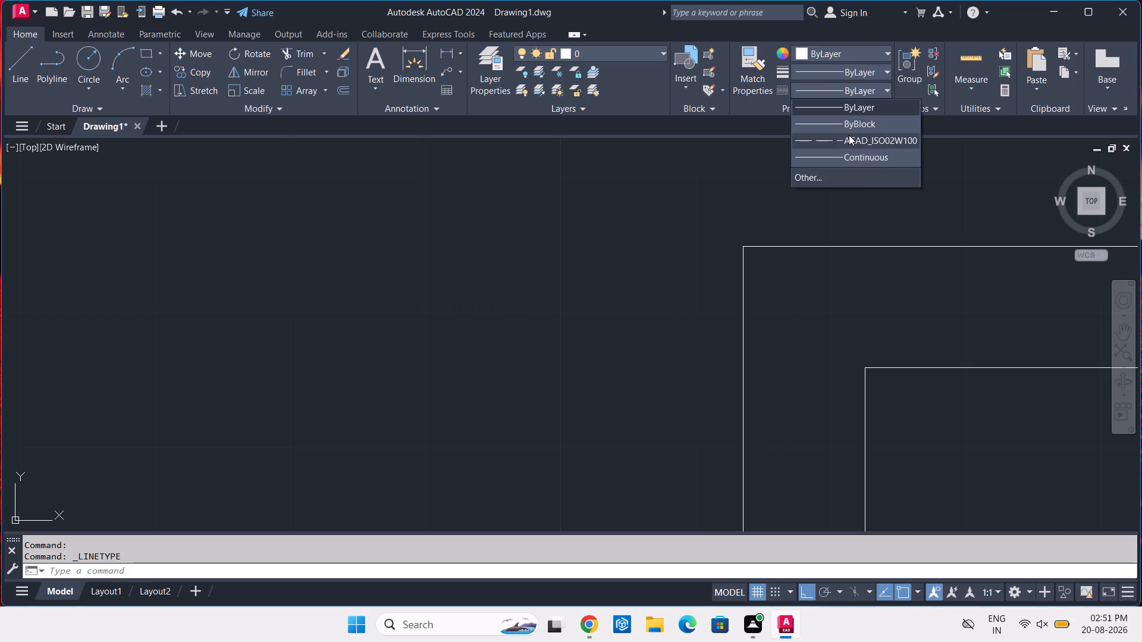
pyautogui.click(849, 135)
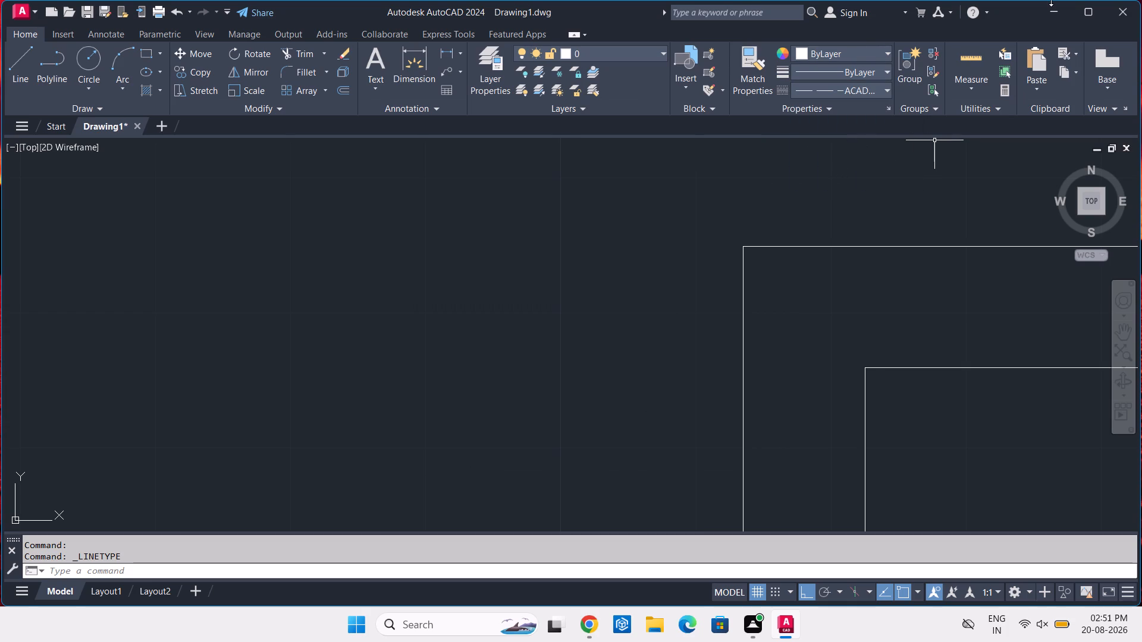
# Draw the north wall's dashed centerline from a point tracked 4.5" below the outer northwest corner across to the east outer face.
pyautogui.write('L')
pyautogui.press('space')
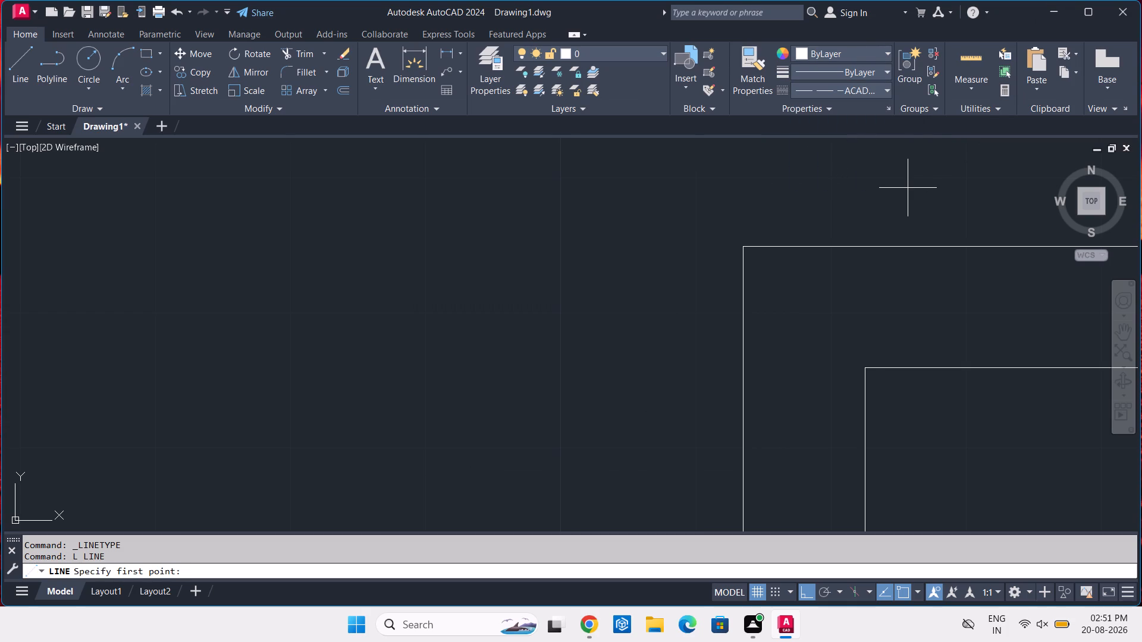
pyautogui.press('t')
pyautogui.write('K')
pyautogui.press('space')
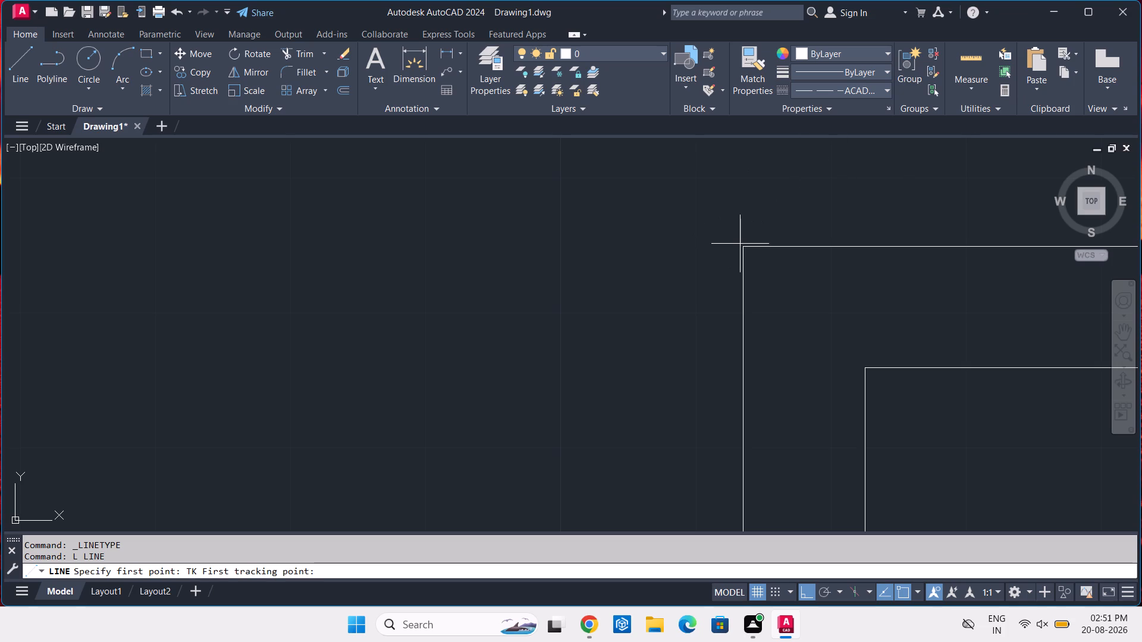
pyautogui.click(743, 243)
pyautogui.write('4.5')
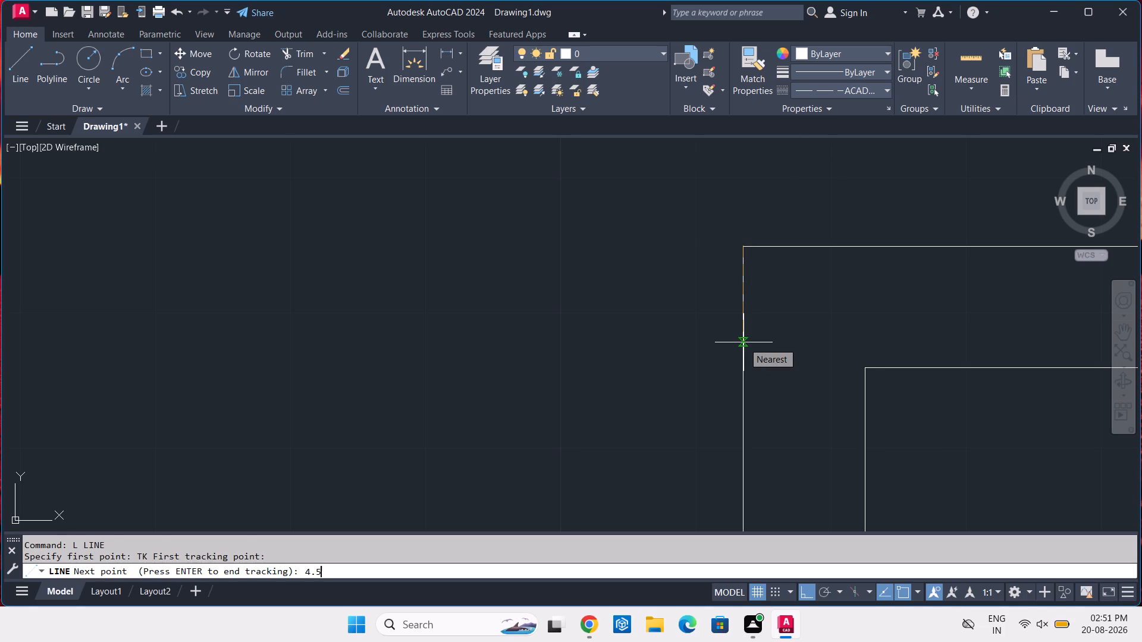
pyautogui.press('Return')
pyautogui.moveTo(977, 301); pyautogui.dragTo(592, 191, button='middle')
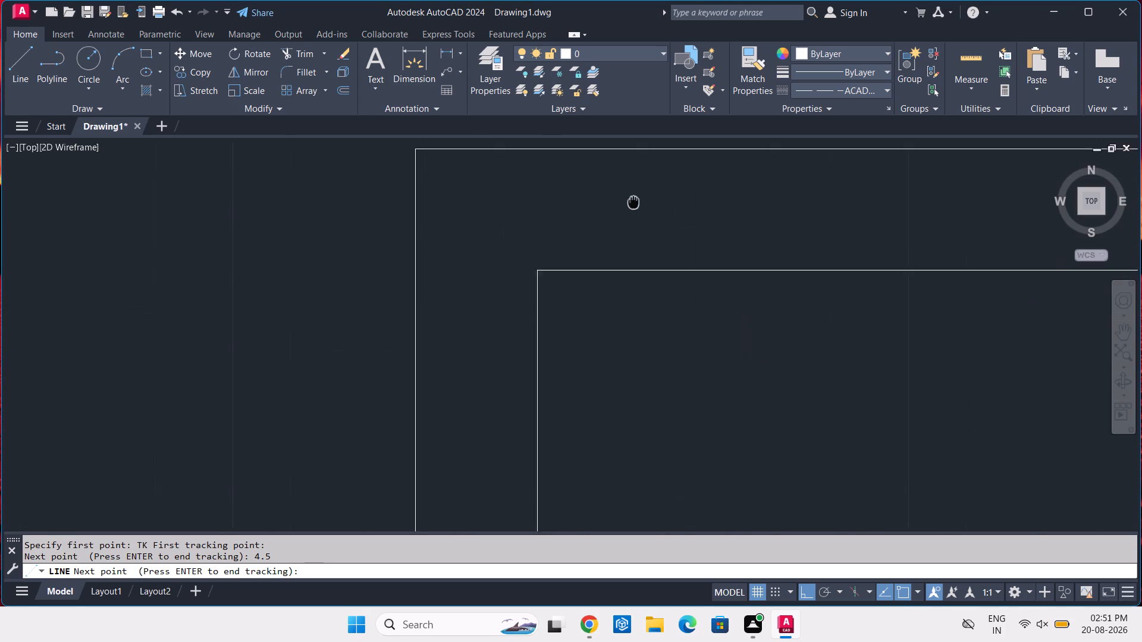
pyautogui.moveTo(592, 191); pyautogui.dragTo(550, 180, button='middle')
pyautogui.press('Return')
pyautogui.scroll(-2, 566, 183)
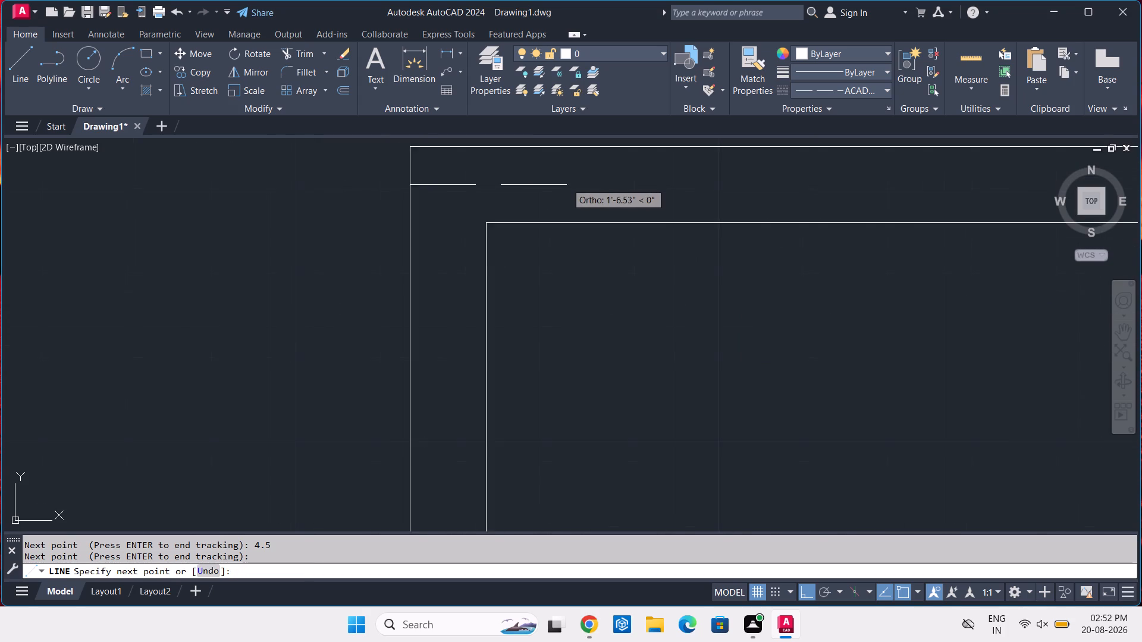
pyautogui.scroll(-1, 566, 183)
pyautogui.moveTo(565, 184); pyautogui.dragTo(364, 158, button='middle')
pyautogui.moveTo(565, 184); pyautogui.dragTo(365, 157, button='right')
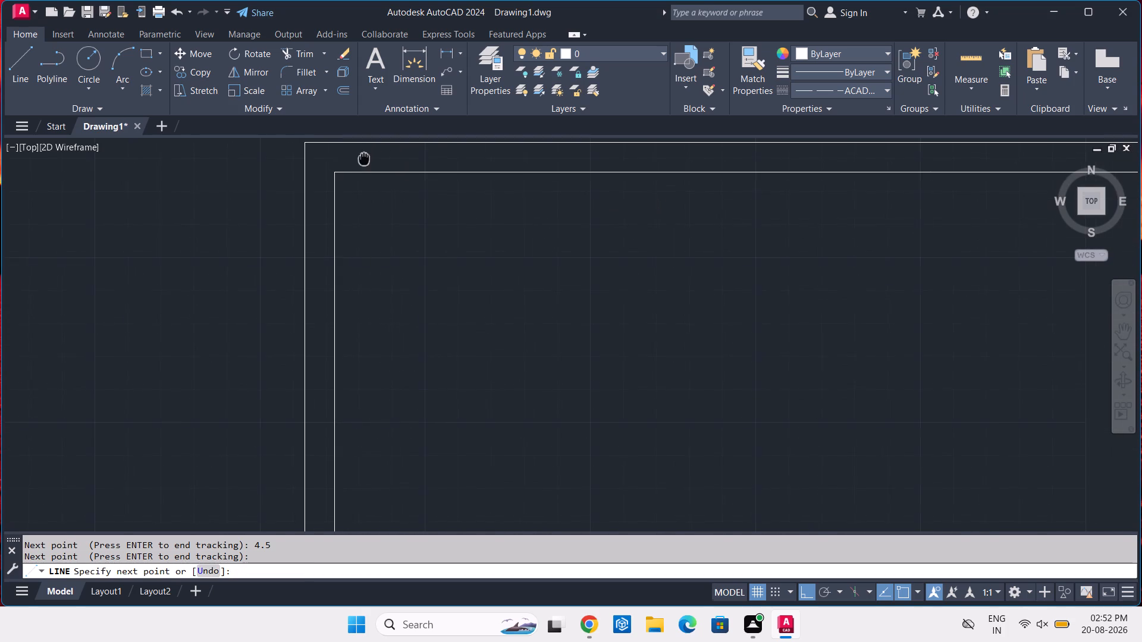
pyautogui.moveTo(364, 158); pyautogui.dragTo(363, 158, button='middle')
pyautogui.moveTo(553, 208); pyautogui.dragTo(307, 253, button='middle')
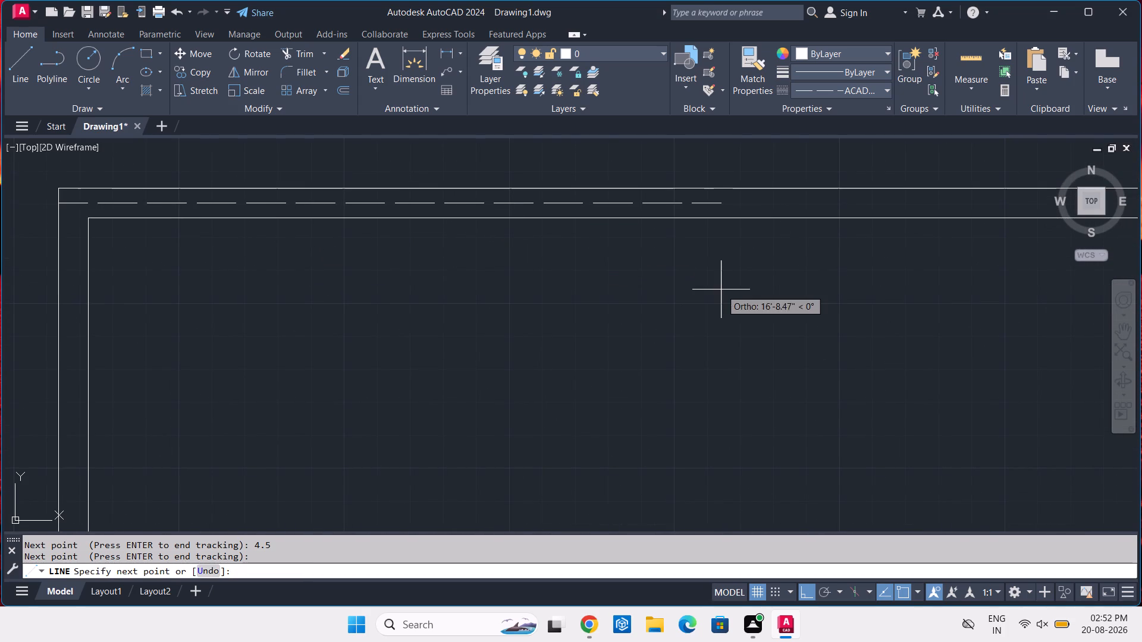
pyautogui.moveTo(721, 289); pyautogui.dragTo(412, 287, button='middle')
pyautogui.moveTo(831, 352); pyautogui.dragTo(279, 289, button='middle')
pyautogui.moveTo(716, 280); pyautogui.dragTo(700, 440, button='middle')
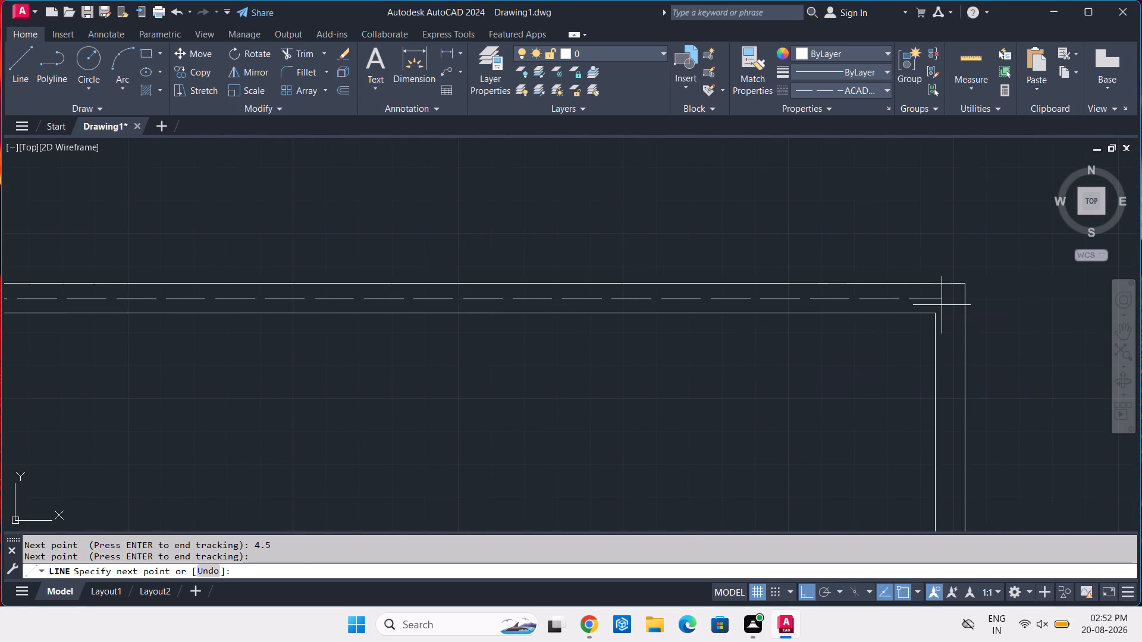
pyautogui.scroll(2, 942, 305)
pyautogui.click(990, 287)
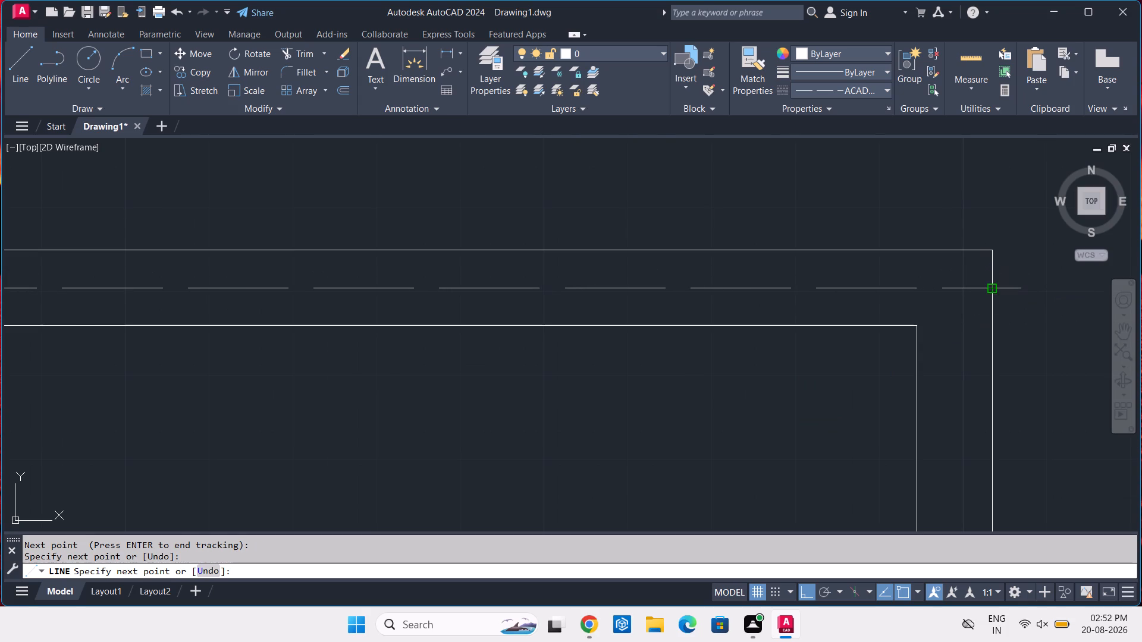
pyautogui.press('Return')
# Draw the west wall's dashed centerline down to the south outer face, starting 4.5" east of the north centerline's west end.
pyautogui.press('Return')
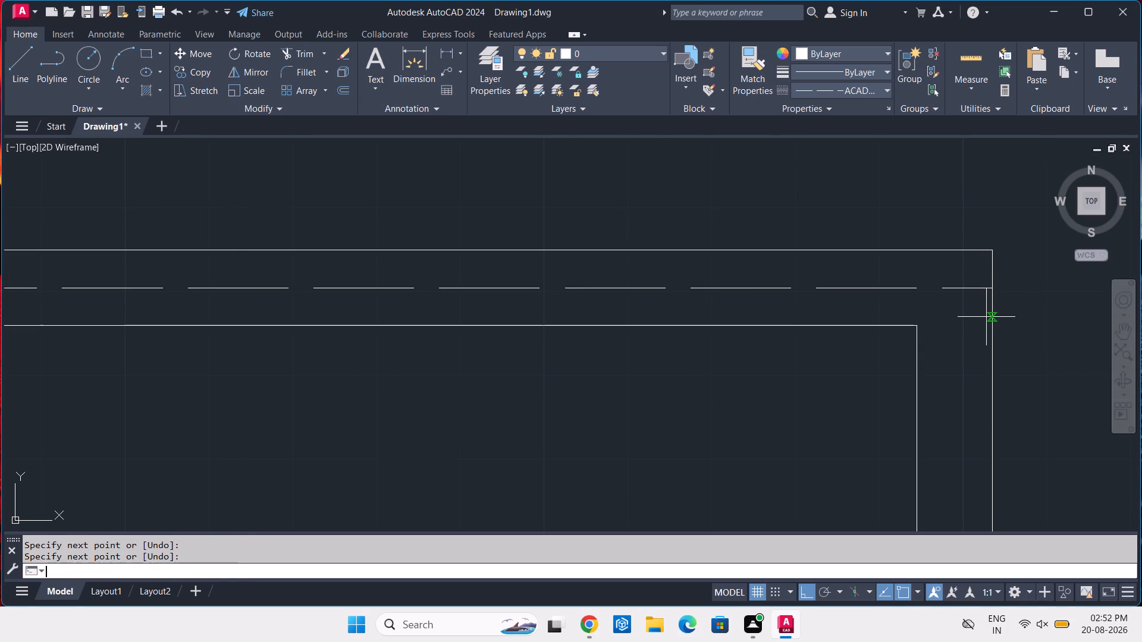
pyautogui.scroll(-4, 986, 317)
pyautogui.moveTo(342, 304); pyautogui.dragTo(404, 247, button='middle')
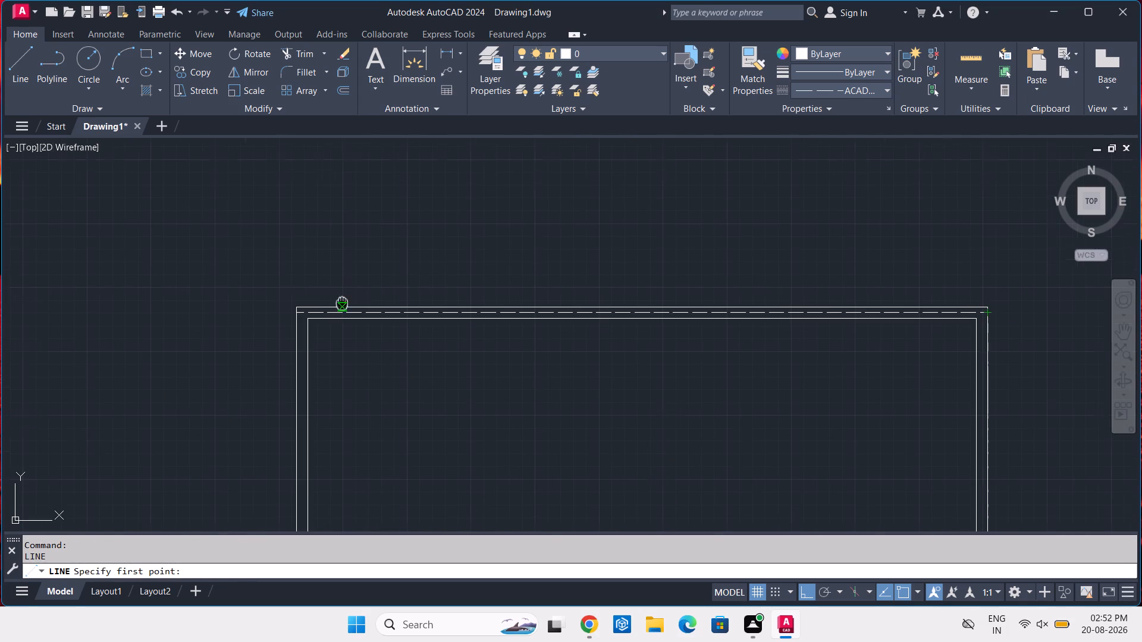
pyautogui.moveTo(404, 247); pyautogui.dragTo(522, 150, button='middle')
pyautogui.scroll(4, 489, 153)
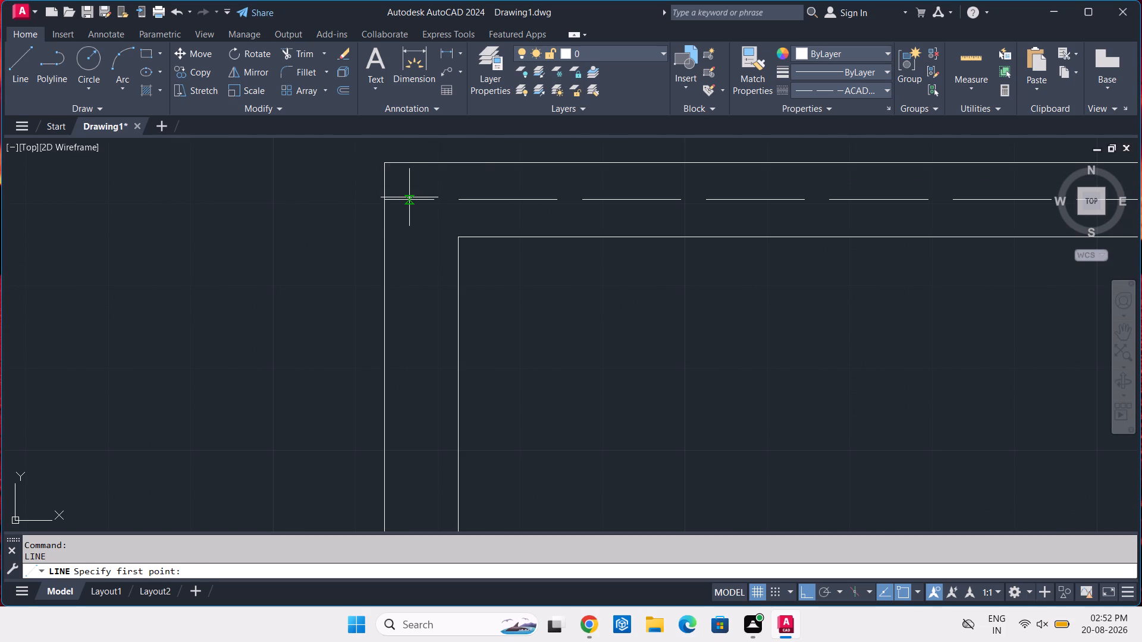
pyautogui.write('TK')
pyautogui.press('space')
pyautogui.scroll(1, 421, 187)
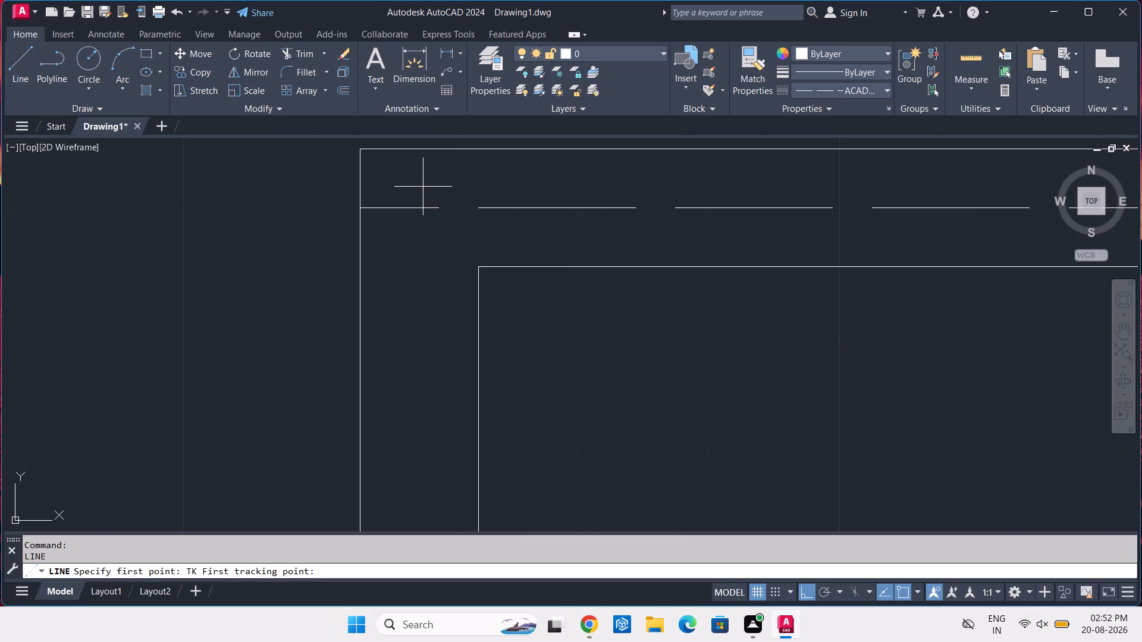
pyautogui.click(360, 209)
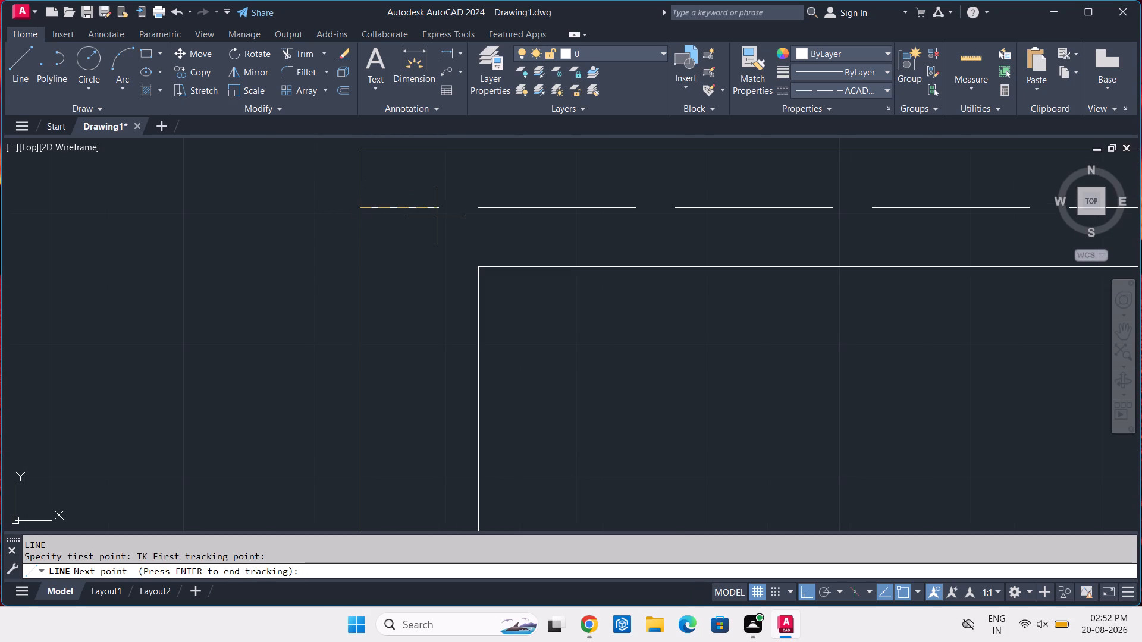
pyautogui.write('4.5')
pyautogui.press('Return')
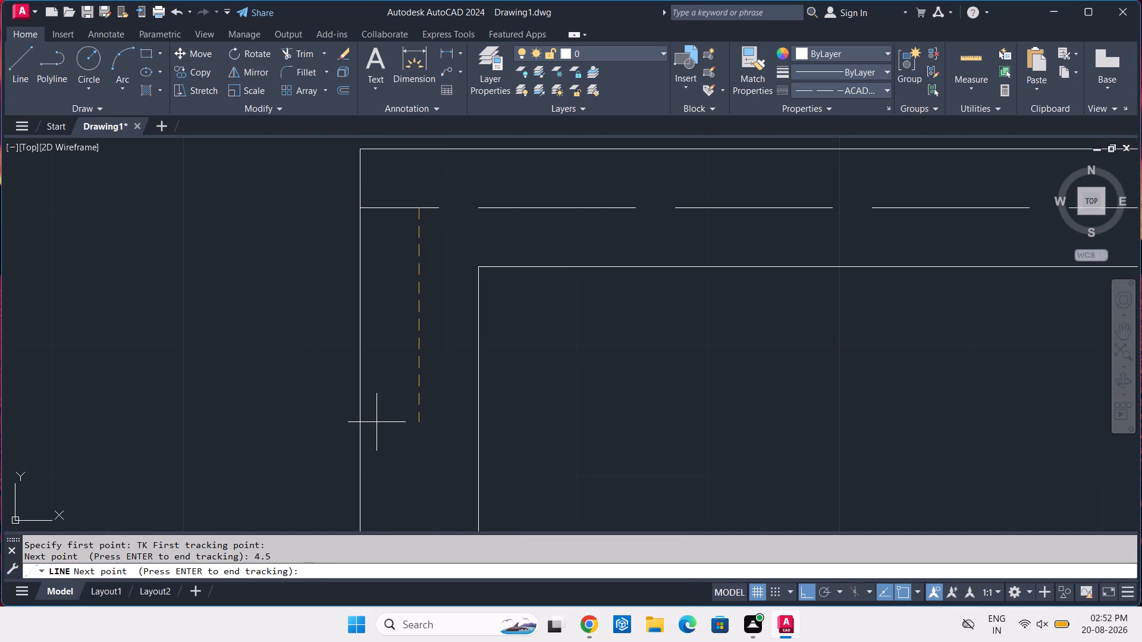
pyautogui.press('Return')
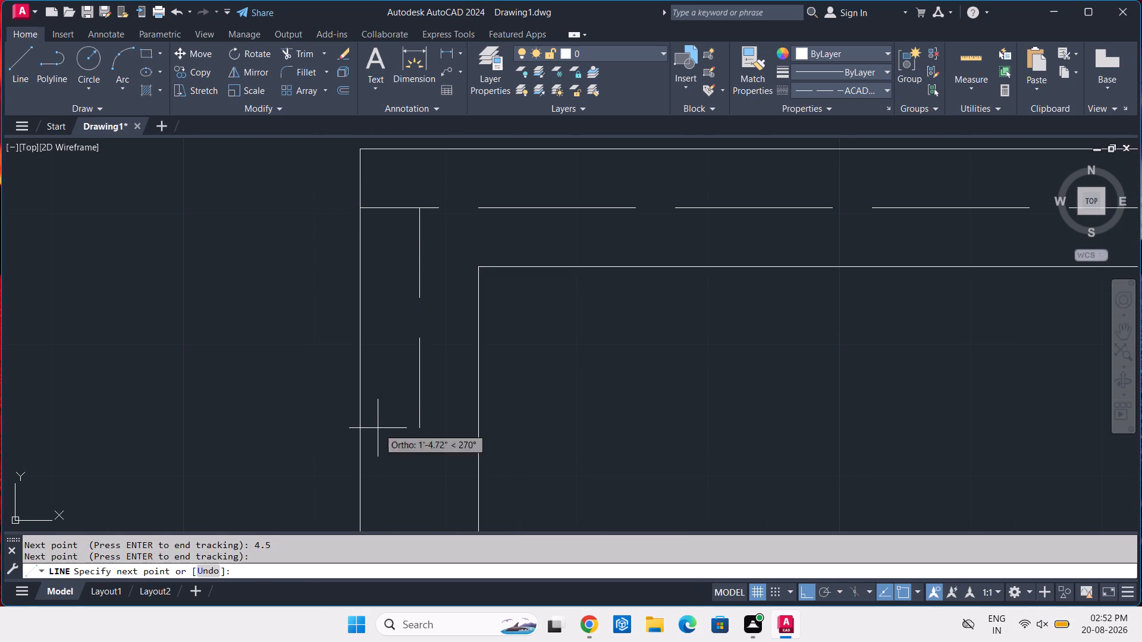
pyautogui.moveTo(381, 428); pyautogui.dragTo(476, 283, button='middle')
pyautogui.scroll(-3, 476, 283)
pyautogui.moveTo(489, 465); pyautogui.dragTo(520, 348, button='middle')
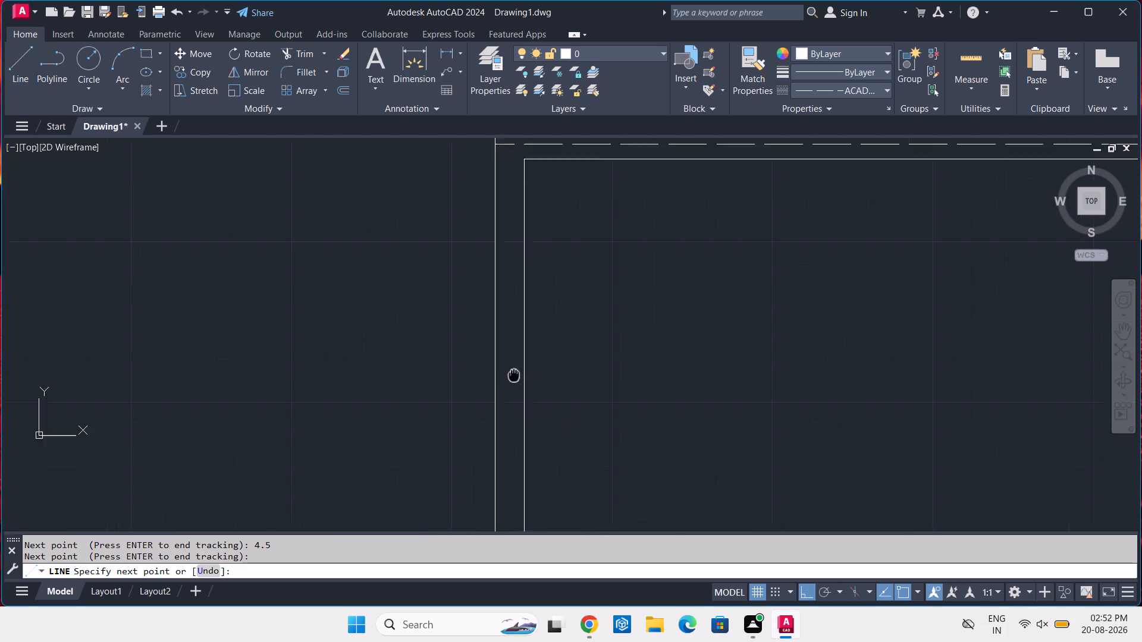
pyautogui.moveTo(520, 348); pyautogui.dragTo(537, 220, button='middle')
pyautogui.scroll(-3, 538, 216)
pyautogui.moveTo(538, 451); pyautogui.dragTo(563, 178, button='middle')
pyautogui.scroll(-1, 538, 451)
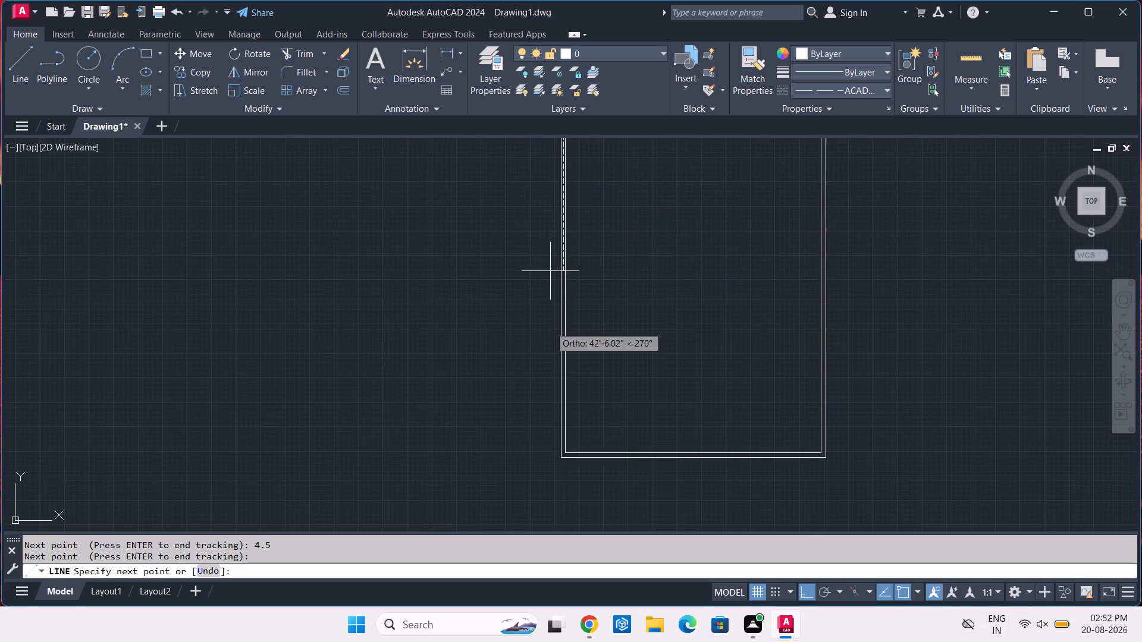
pyautogui.scroll(3, 571, 495)
pyautogui.scroll(3, 551, 360)
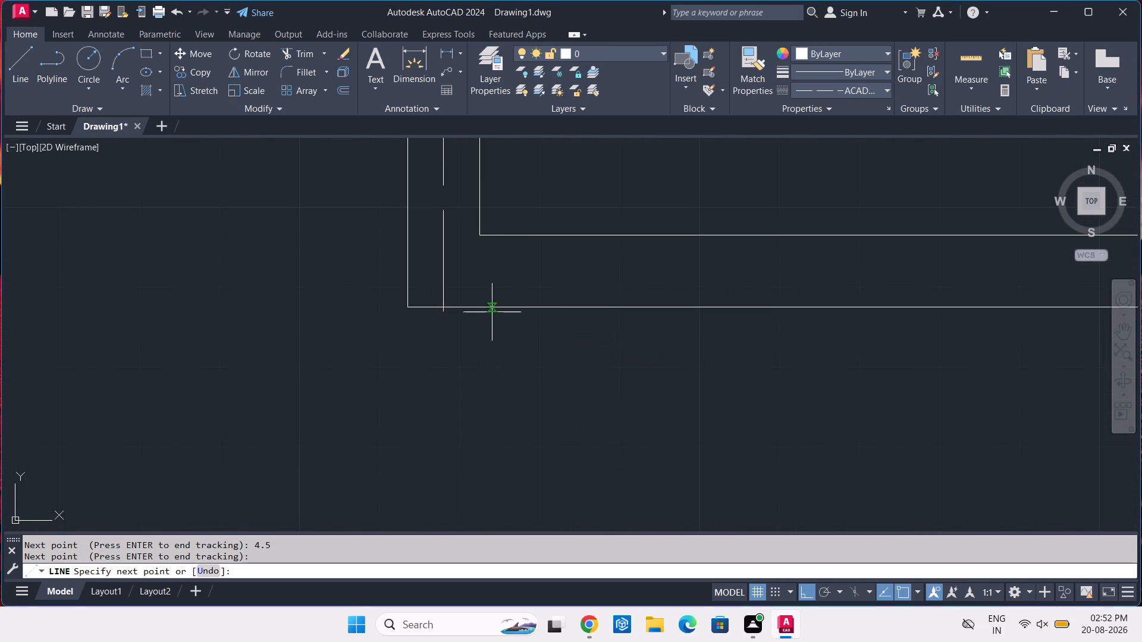
pyautogui.click(444, 308)
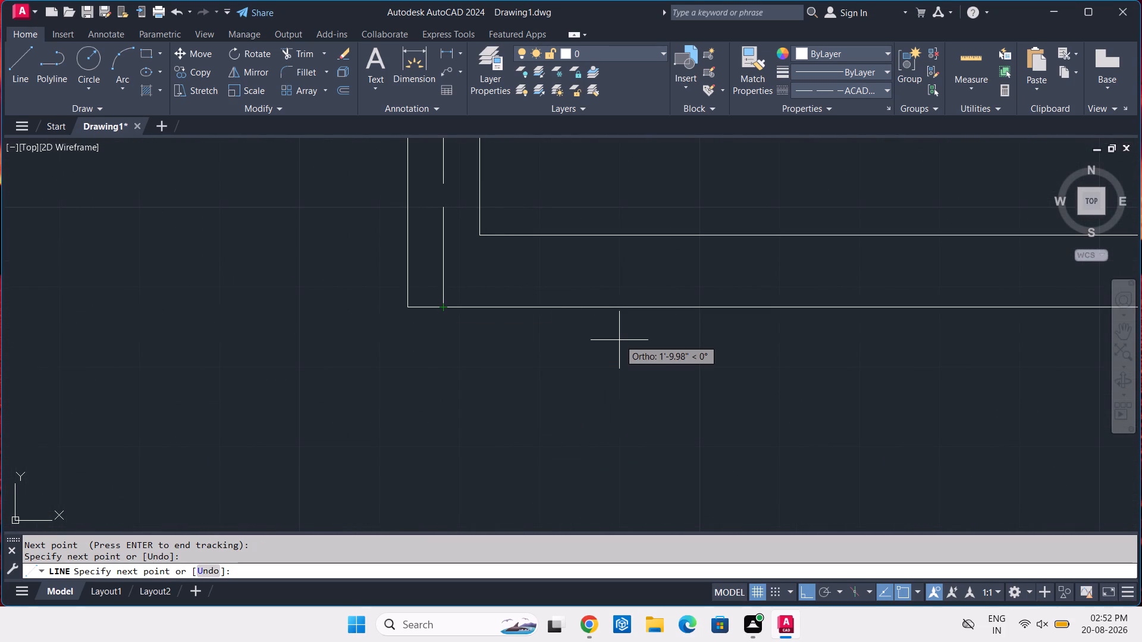
pyautogui.press('Return')
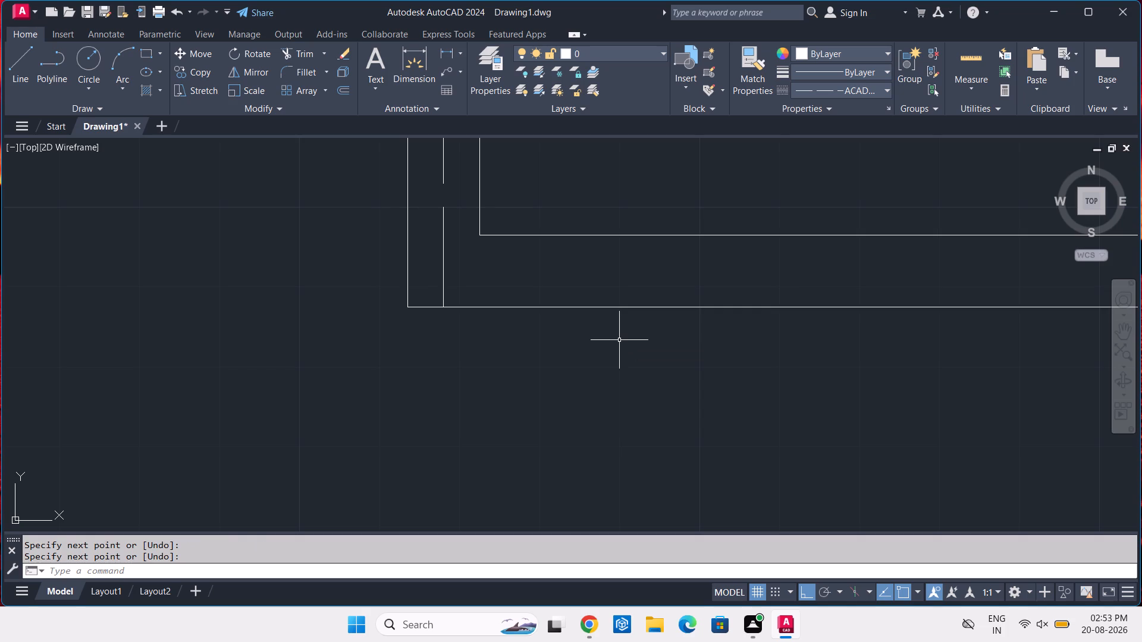
# Draw the east wall's dashed centerline from a point tracked 4.5" west of the outer southeast corner up to the north centerline.
pyautogui.press('Return')
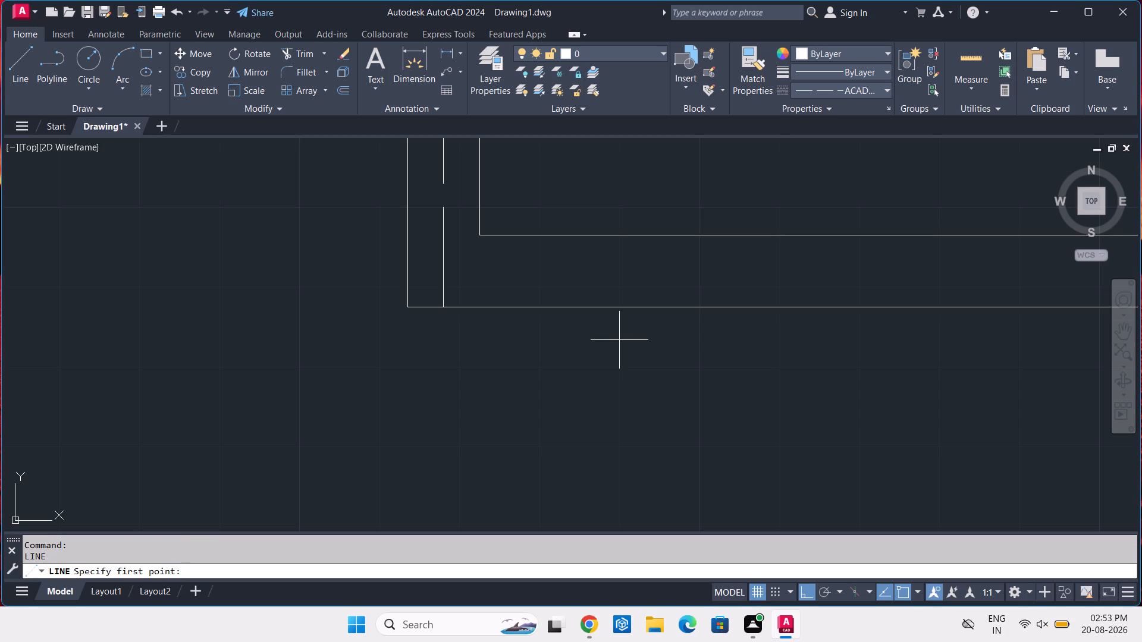
pyautogui.write('TK')
pyautogui.press('space')
pyautogui.scroll(-4, 795, 341)
pyautogui.moveTo(844, 330); pyautogui.dragTo(0, 260, button='middle')
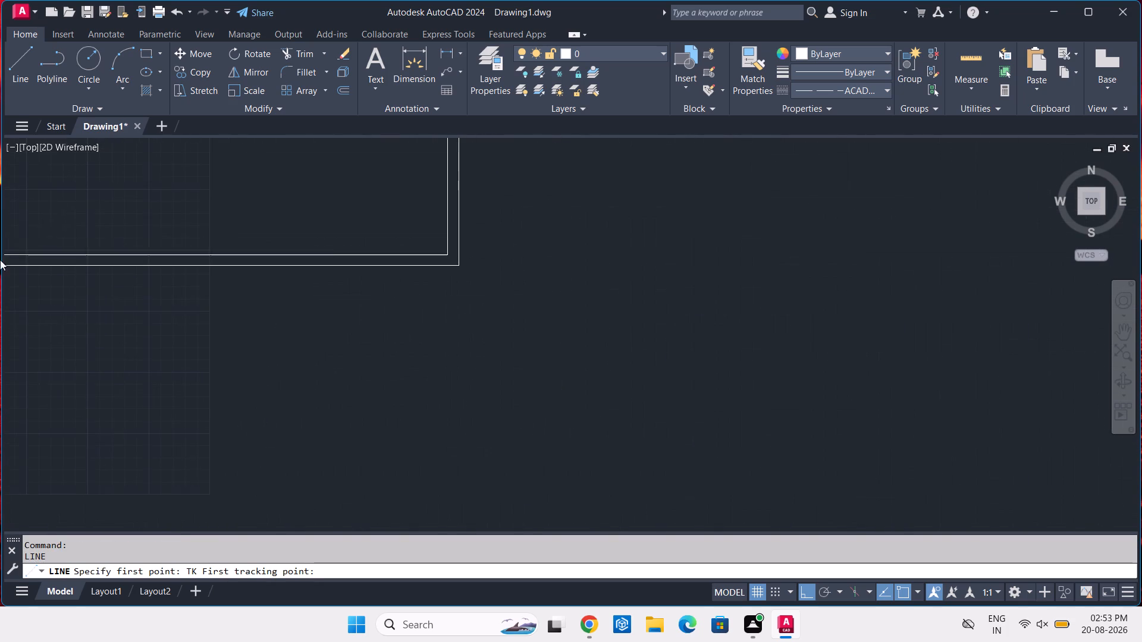
pyautogui.scroll(5, 474, 256)
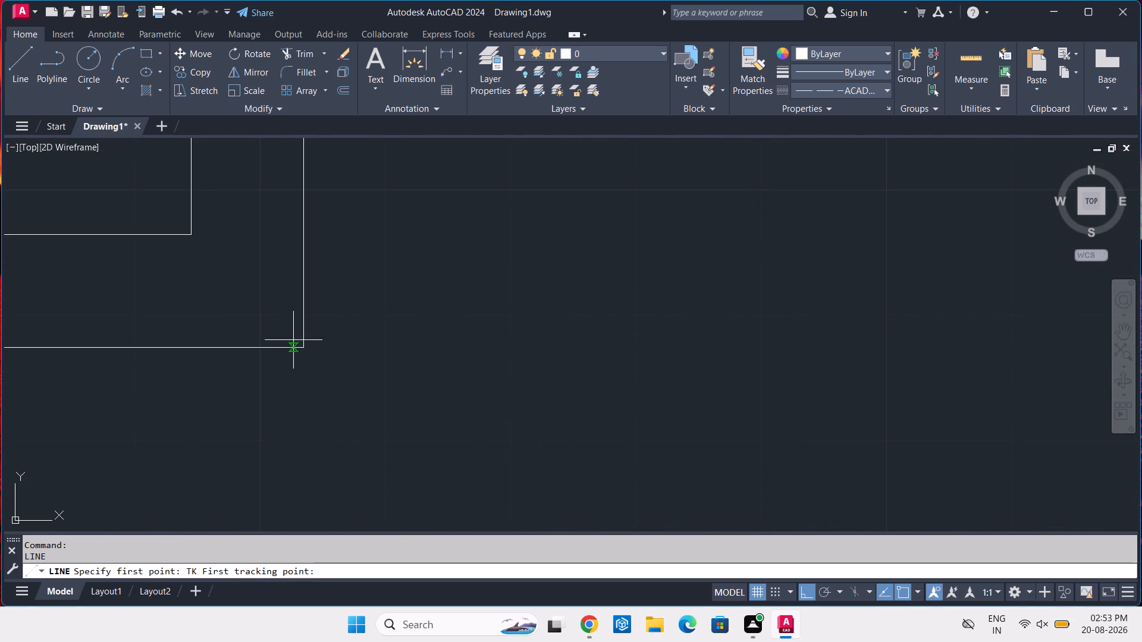
pyautogui.click(305, 346)
pyautogui.write('4.5')
pyautogui.press('Return')
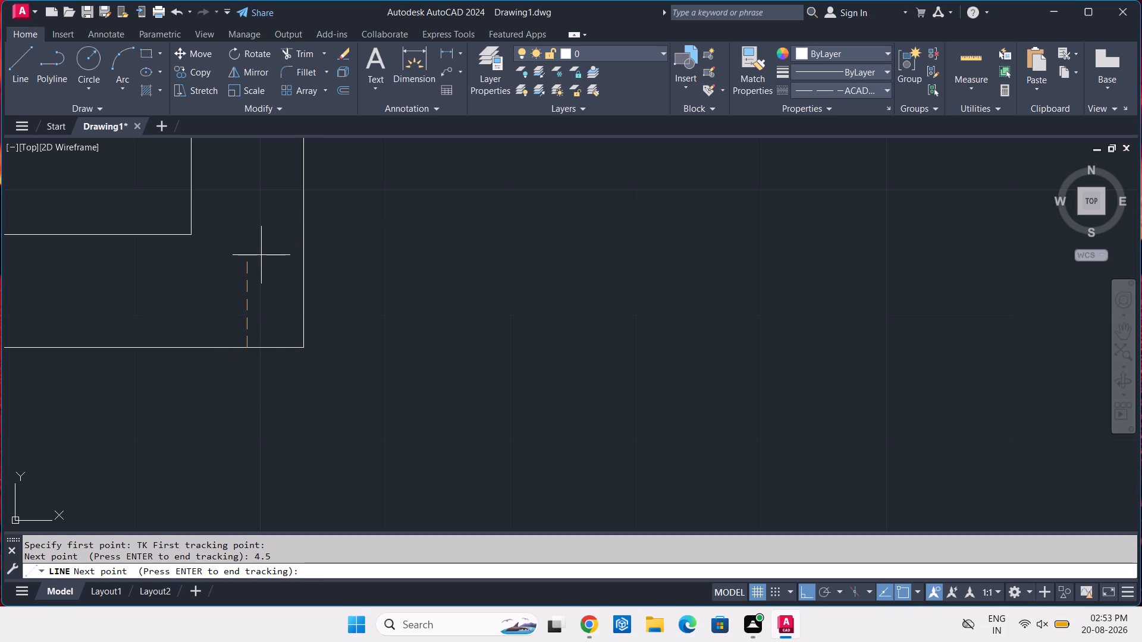
pyautogui.press('Return')
pyautogui.scroll(-1, 261, 254)
pyautogui.moveTo(261, 254); pyautogui.dragTo(312, 346, button='middle')
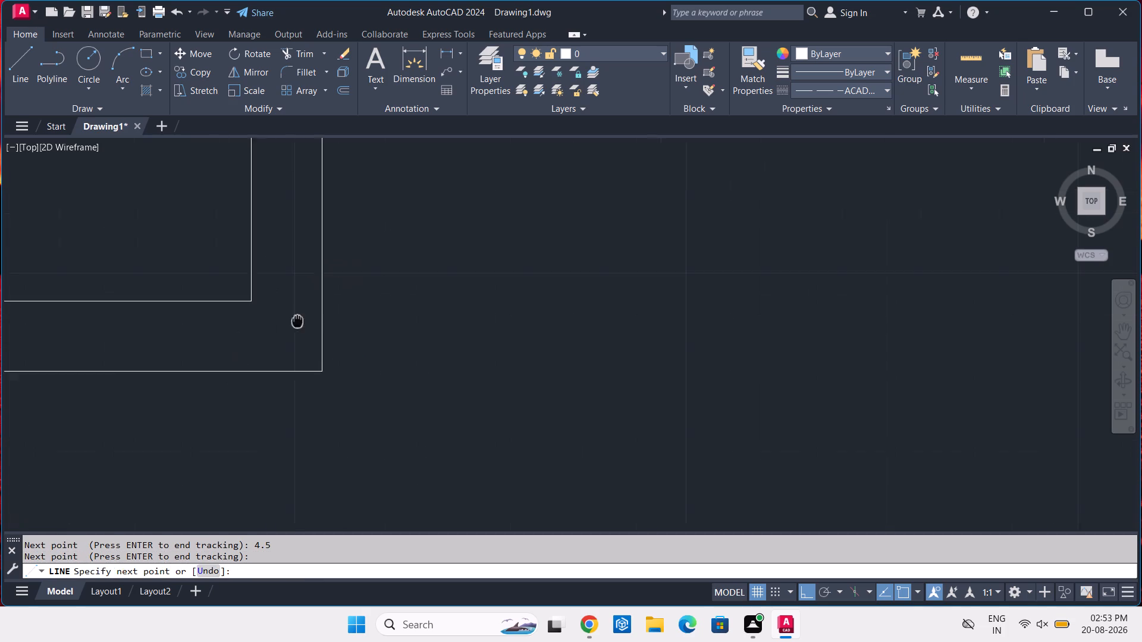
pyautogui.moveTo(312, 346); pyautogui.dragTo(342, 441, button='middle')
pyautogui.scroll(-2, 341, 264)
pyautogui.moveTo(349, 203); pyautogui.dragTo(327, 477, button='middle')
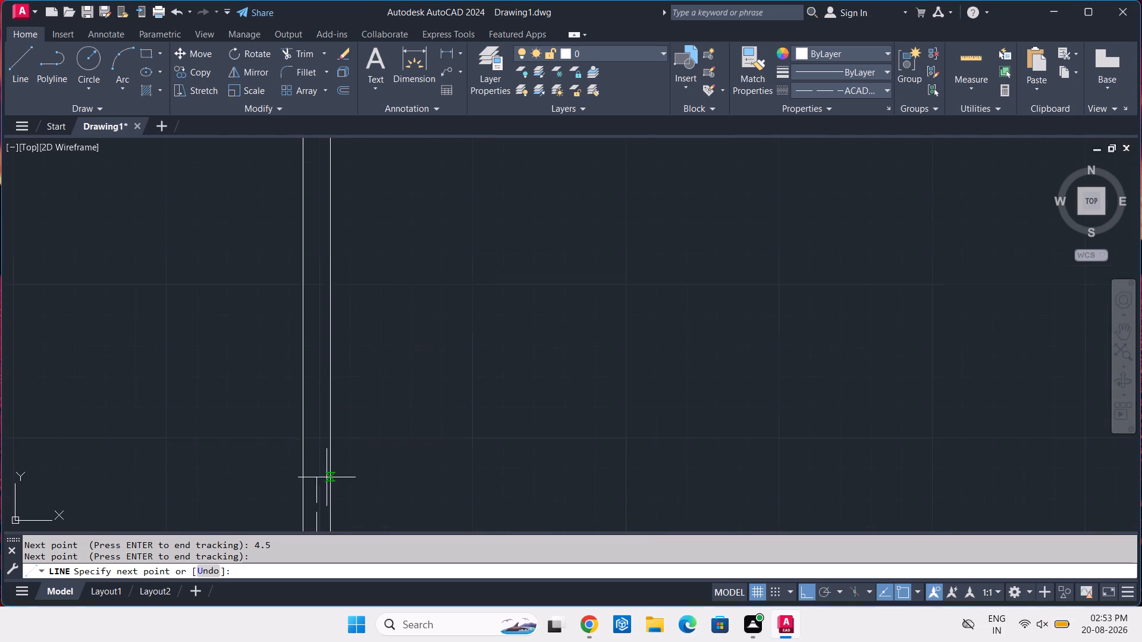
pyautogui.scroll(-3, 326, 408)
pyautogui.moveTo(339, 187); pyautogui.dragTo(349, 459, button='middle')
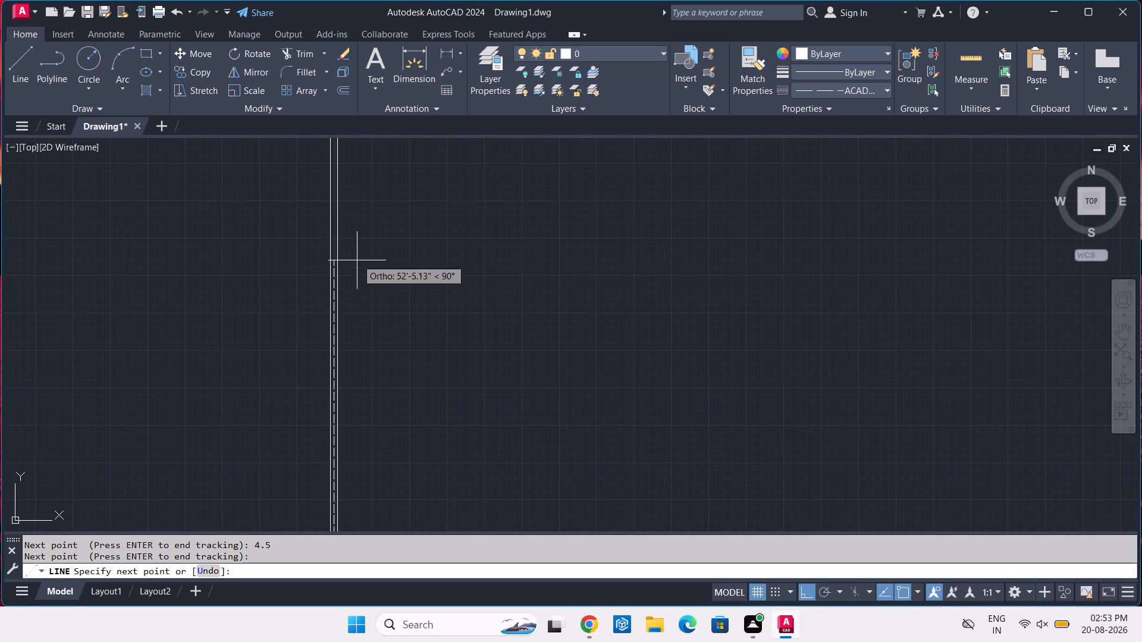
pyautogui.moveTo(355, 207); pyautogui.dragTo(410, 487, button='middle')
pyautogui.scroll(4, 425, 304)
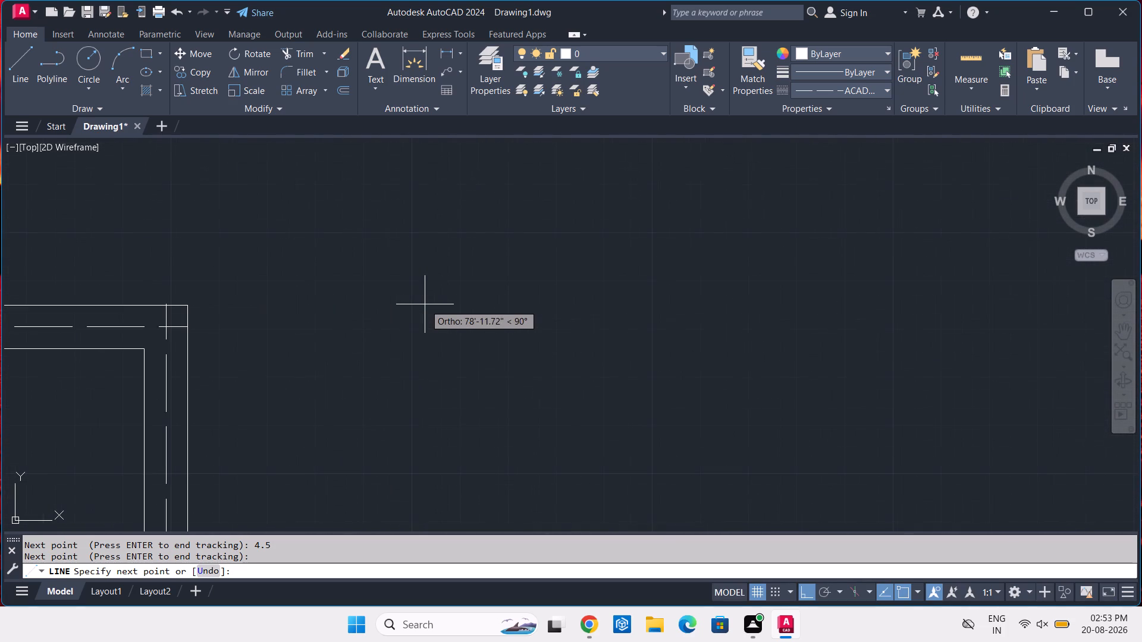
pyautogui.moveTo(425, 304); pyautogui.dragTo(916, 280, button='middle')
pyautogui.scroll(3, 678, 302)
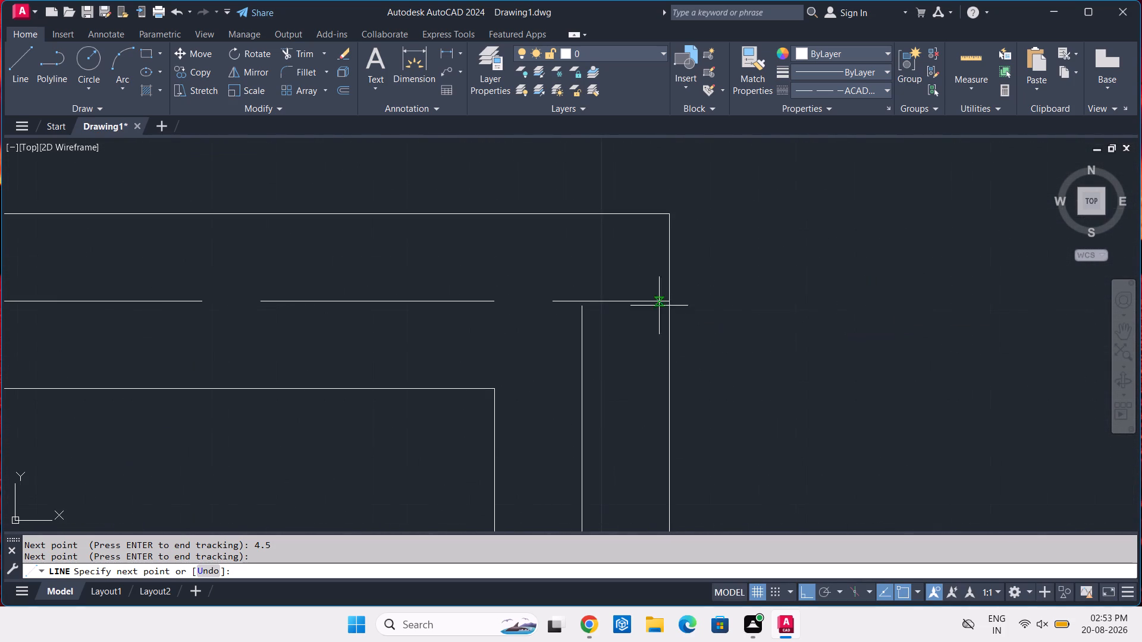
pyautogui.click(584, 300)
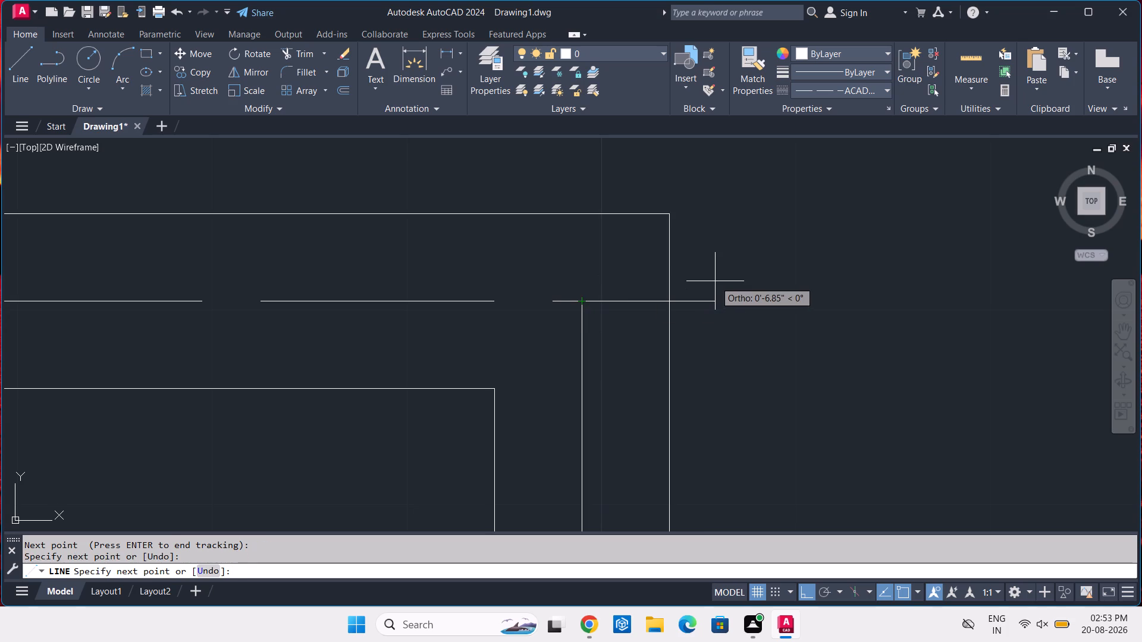
pyautogui.press('Return')
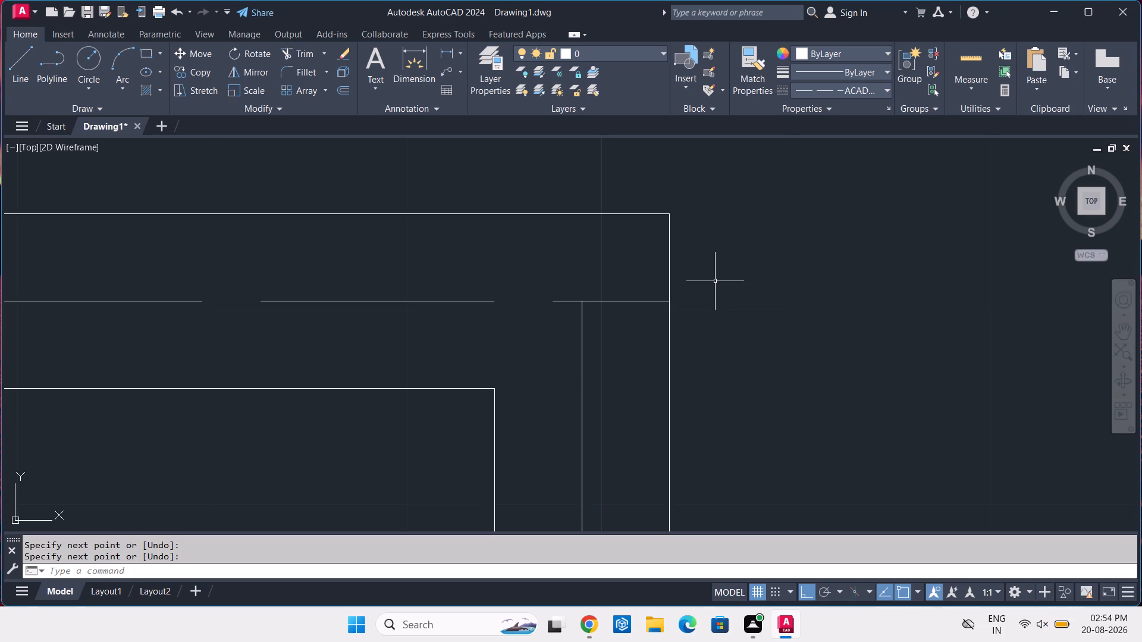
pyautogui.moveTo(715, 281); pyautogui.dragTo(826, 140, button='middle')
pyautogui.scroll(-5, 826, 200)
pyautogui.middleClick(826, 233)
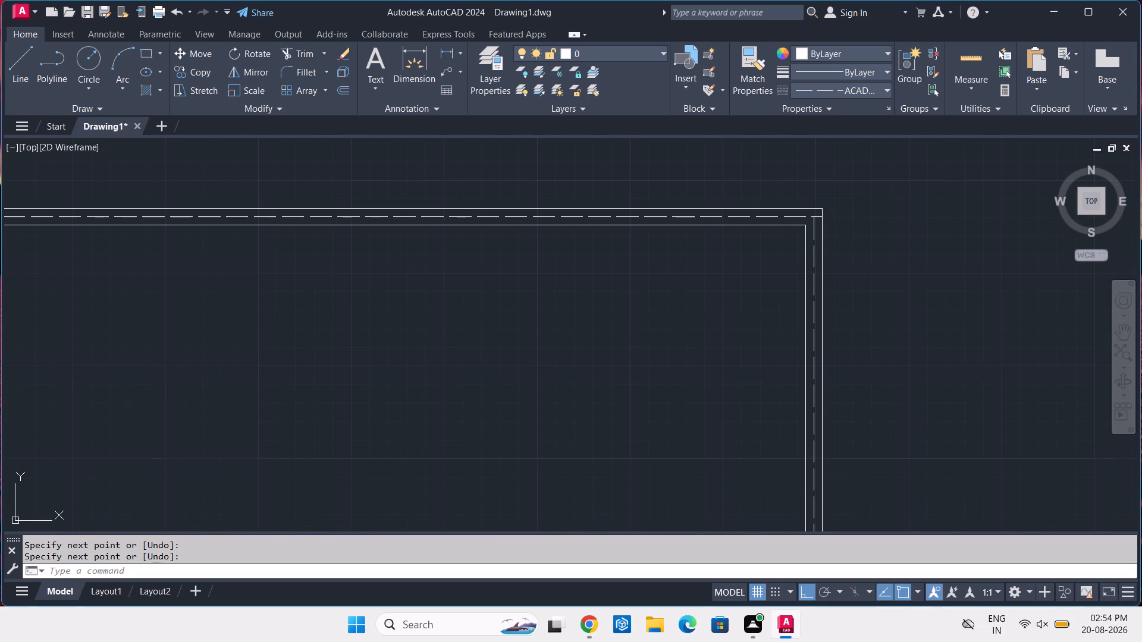
# Draw a small rectangle at the southwest corner from the west wall's dashed centerline to the south wall's outer face.
pyautogui.moveTo(835, 254); pyautogui.dragTo(871, 150, button='middle')
pyautogui.scroll(-3, 878, 153)
pyautogui.moveTo(757, 313); pyautogui.dragTo(745, 283, button='middle')
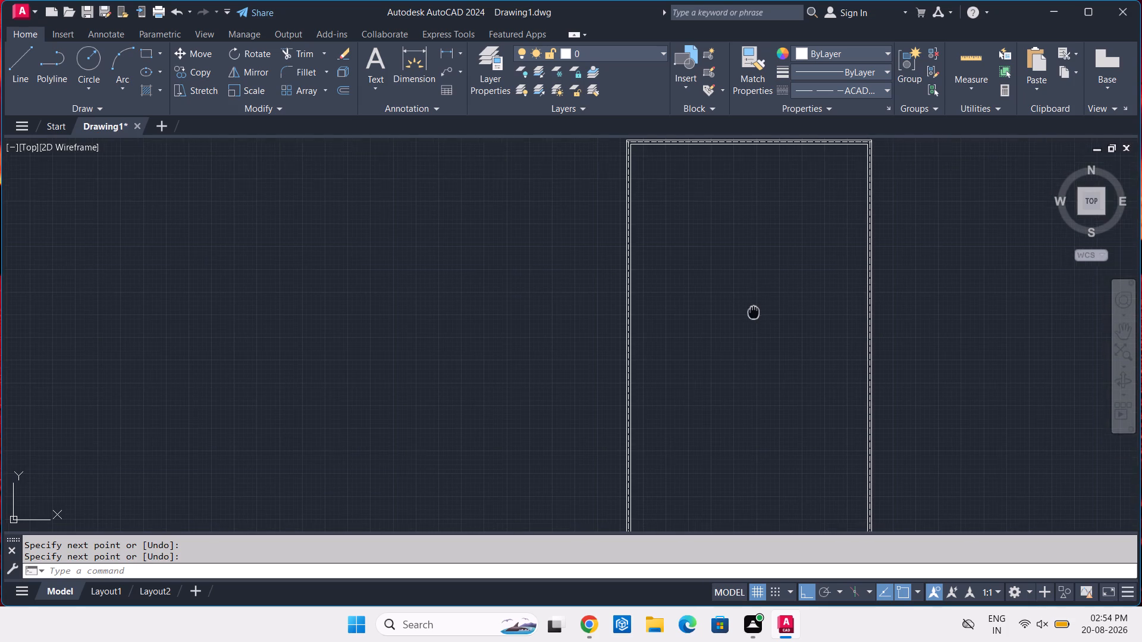
pyautogui.moveTo(745, 283); pyautogui.dragTo(692, 77, button='middle')
pyautogui.moveTo(639, 218); pyautogui.dragTo(635, 140, button='middle')
pyautogui.moveTo(597, 207); pyautogui.dragTo(588, 126, button='middle')
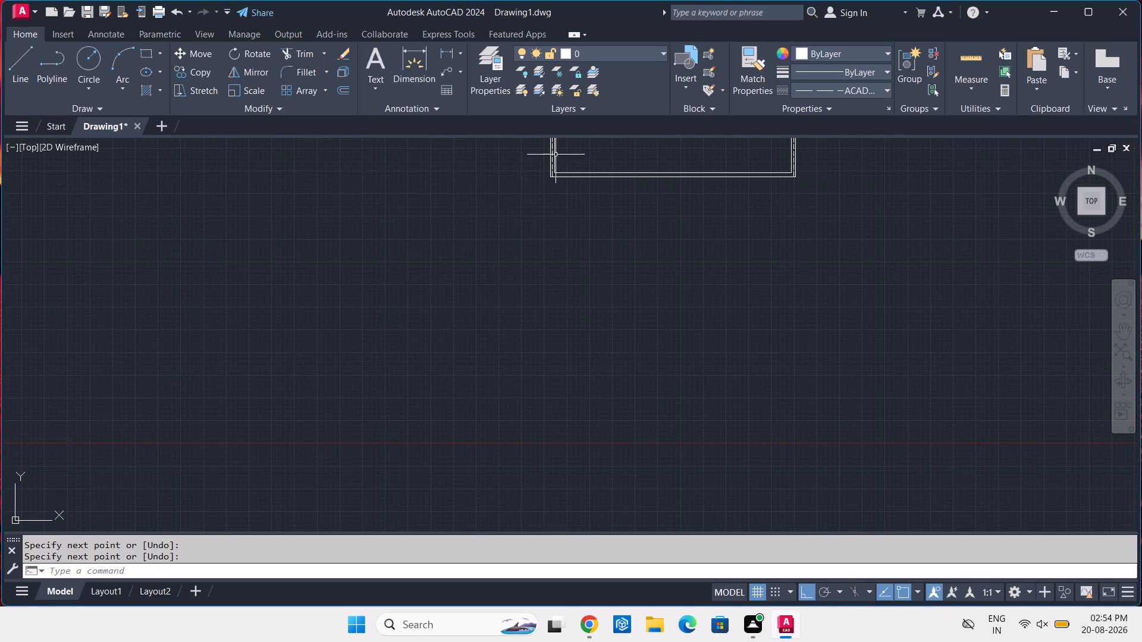
pyautogui.scroll(1, 554, 150)
pyautogui.scroll(3, 550, 199)
pyautogui.moveTo(550, 199); pyautogui.dragTo(569, 367, button='middle')
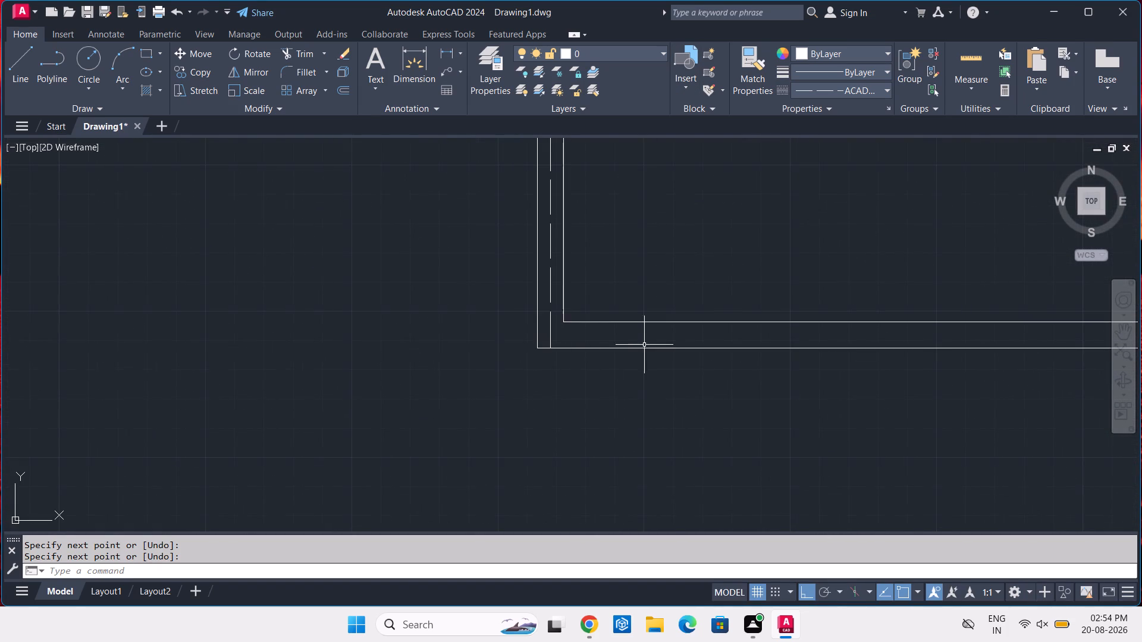
pyautogui.moveTo(650, 344); pyautogui.dragTo(510, 352, button='middle')
pyautogui.scroll(1, 507, 325)
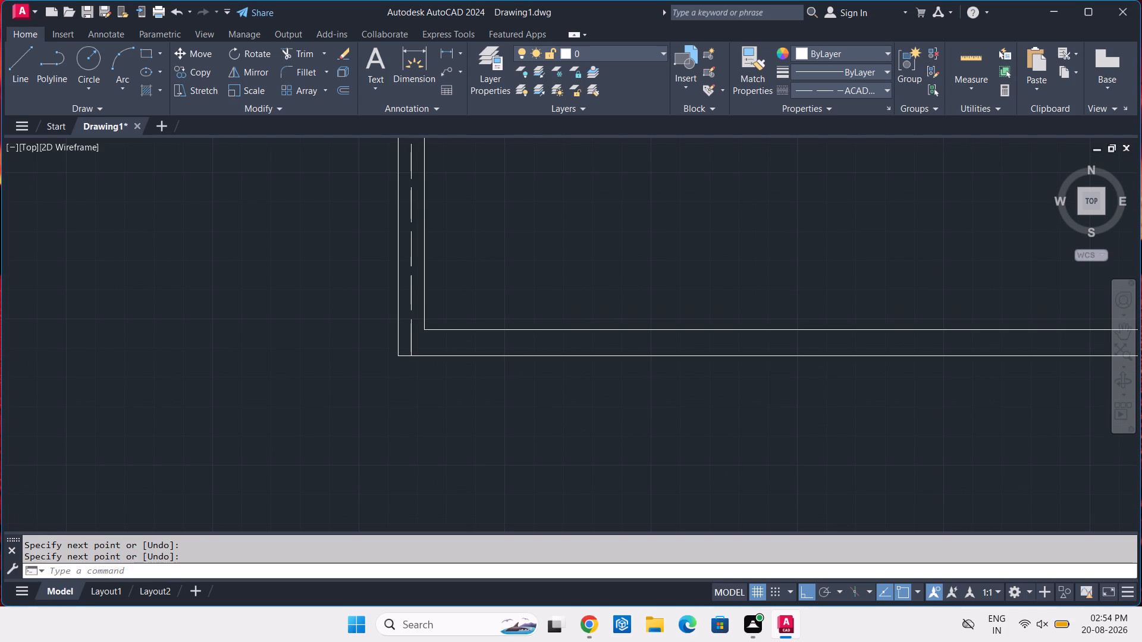
pyautogui.write('REC')
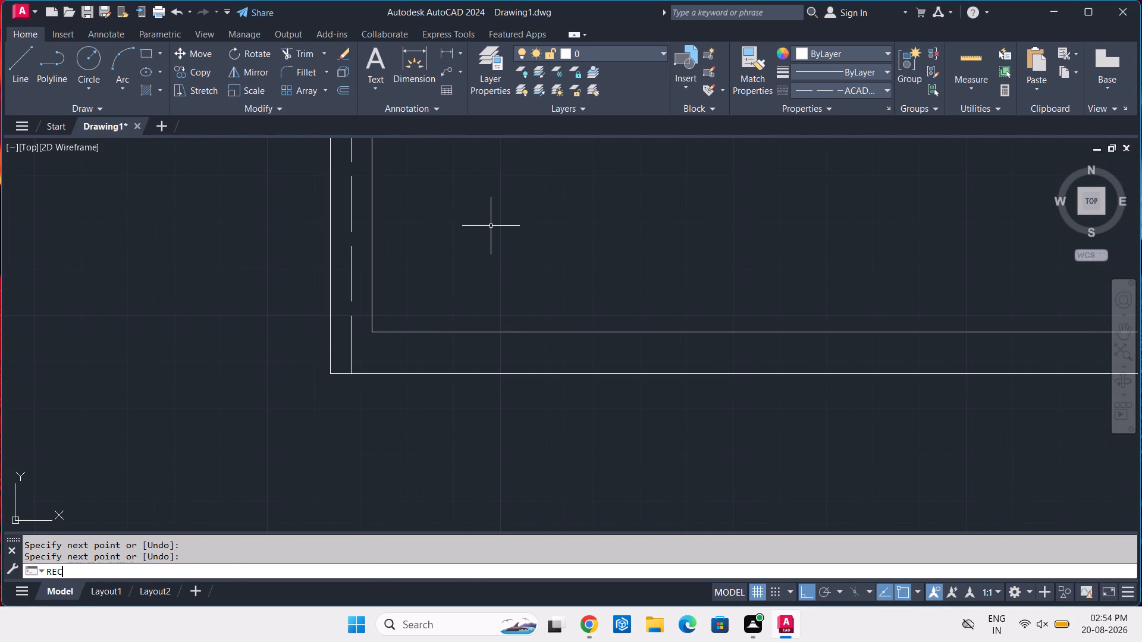
pyautogui.press('space')
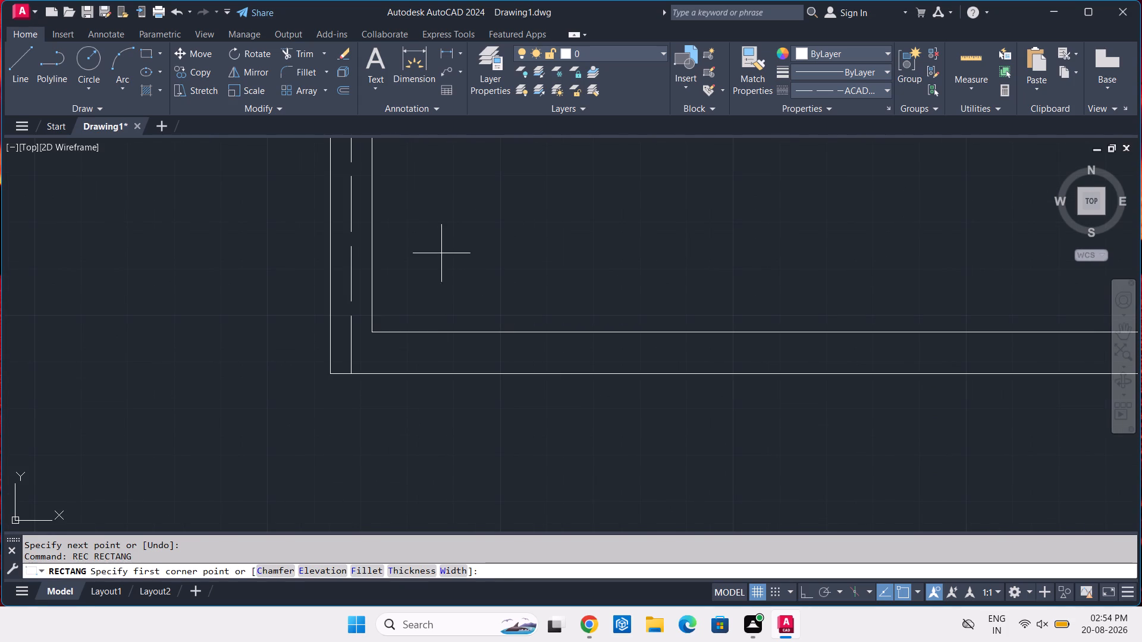
pyautogui.click(353, 319)
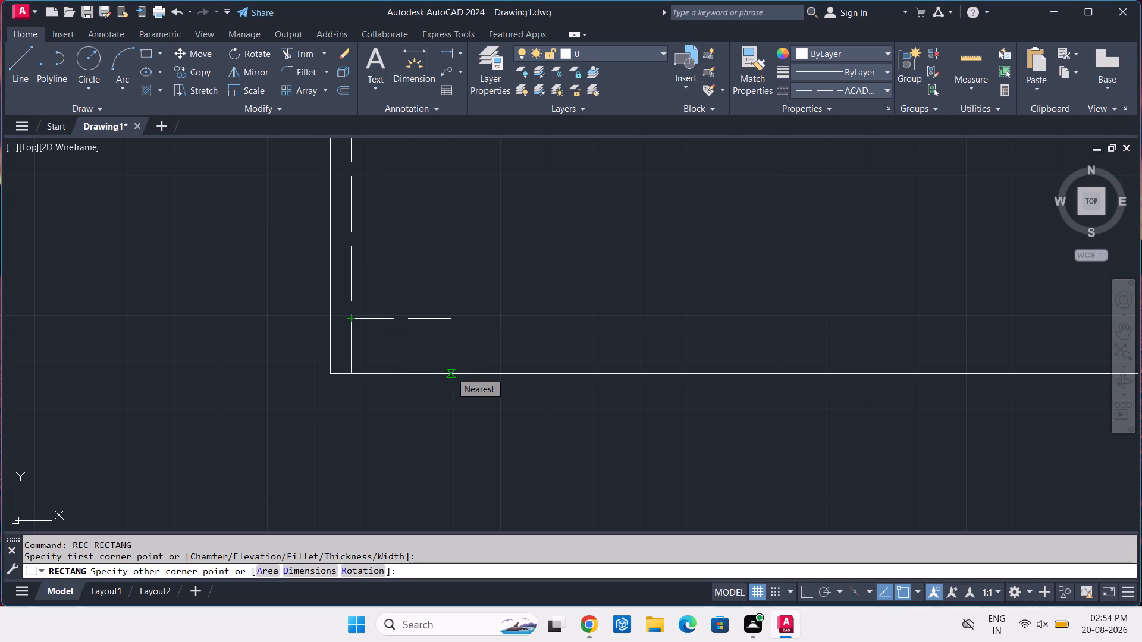
pyautogui.scroll(3, 459, 373)
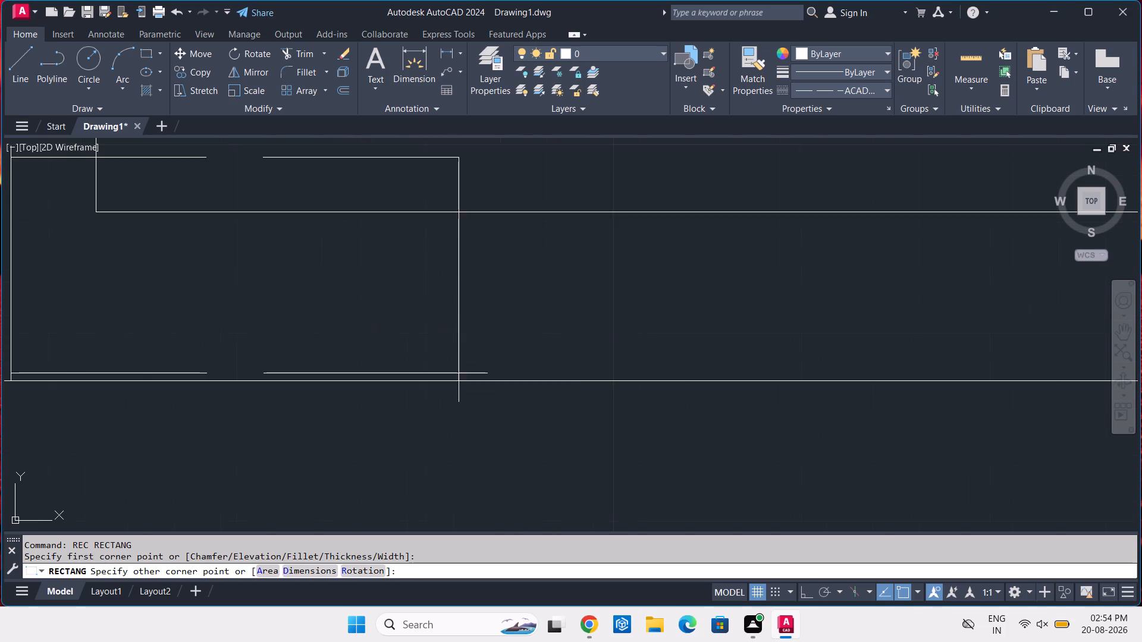
pyautogui.scroll(1, 459, 373)
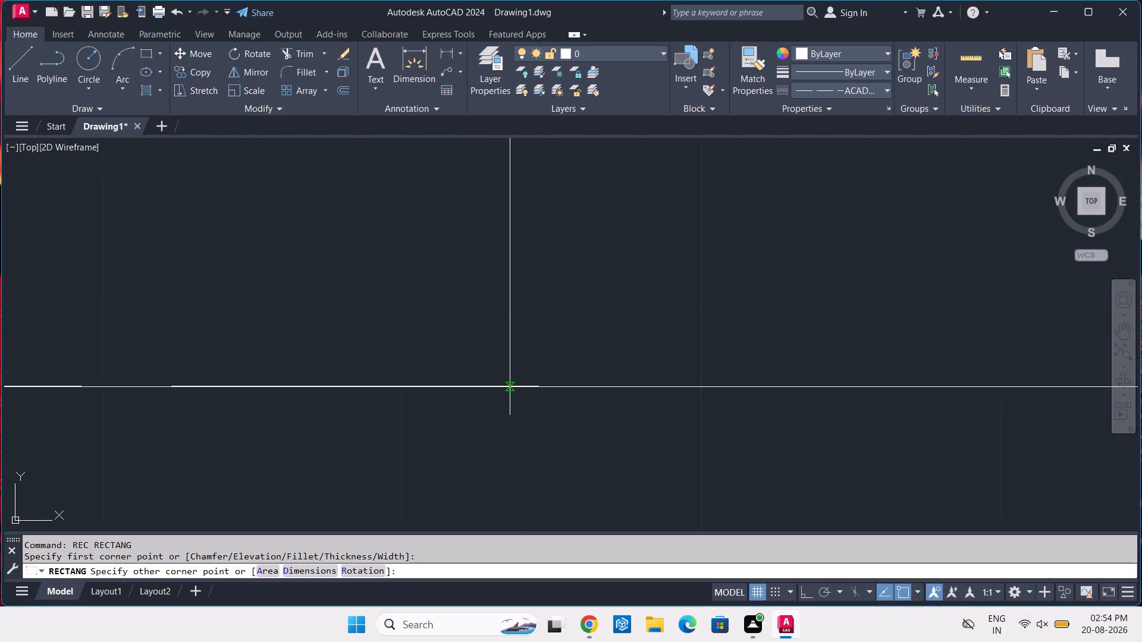
pyautogui.click(510, 386)
pyautogui.scroll(-4, 557, 347)
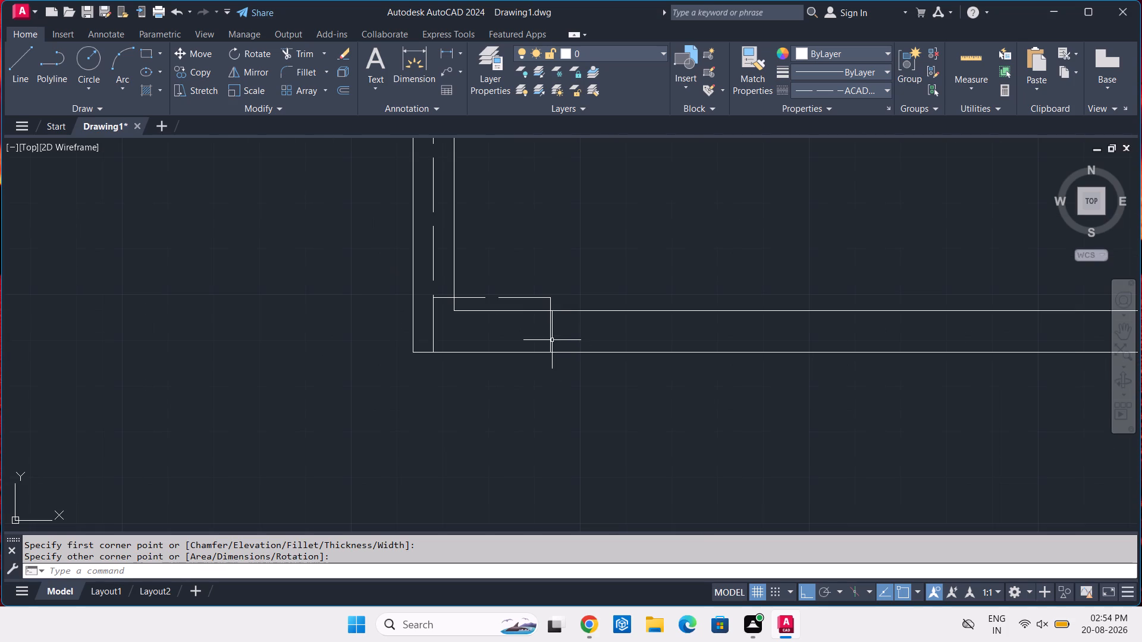
# Change the linetype of the southwest corner rectangle to ByLayer.
pyautogui.click(569, 331)
pyautogui.click(535, 340)
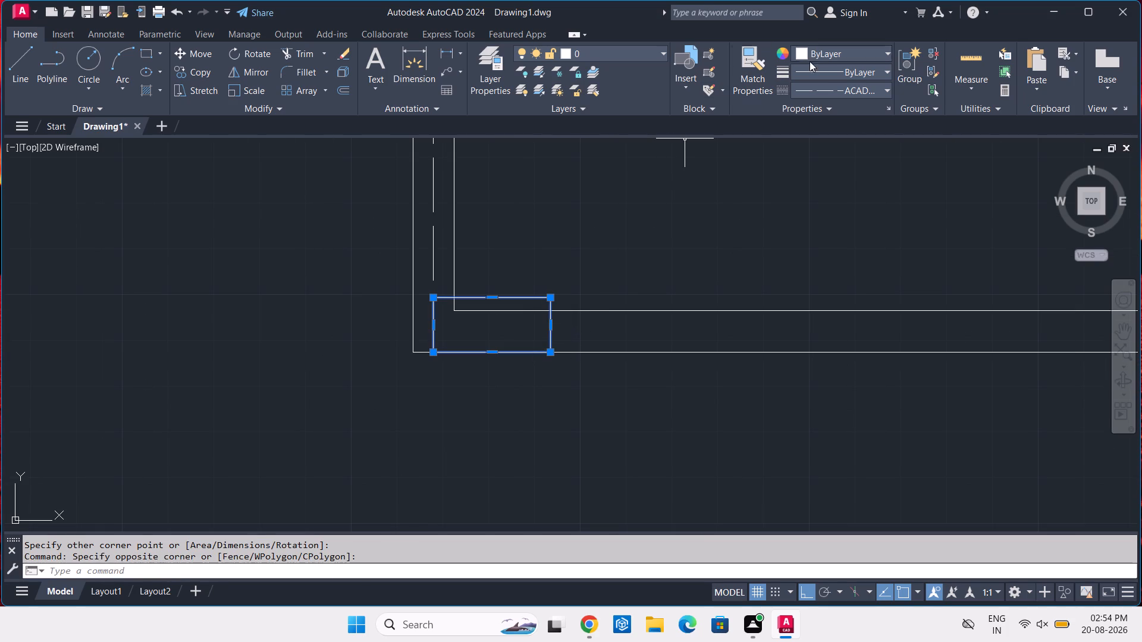
pyautogui.click(845, 86)
pyautogui.click(852, 106)
pyautogui.press('Escape')
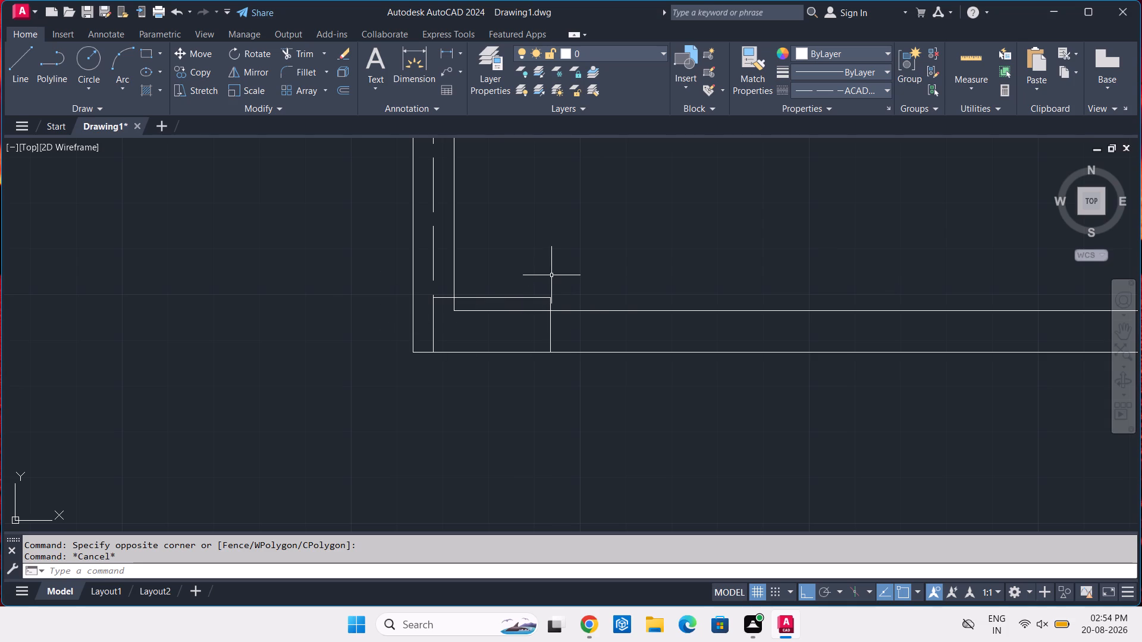
# Set the current linetype for new objects to ByLayer.
pyautogui.moveTo(544, 265); pyautogui.dragTo(371, 270, button='middle')
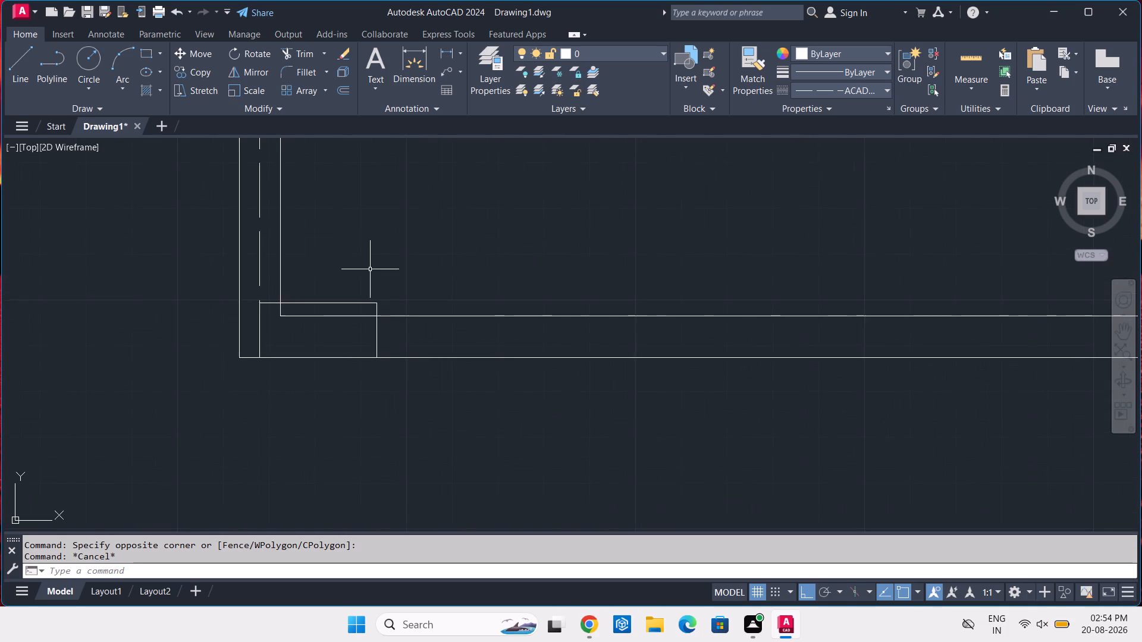
pyautogui.scroll(-3, 366, 269)
pyautogui.moveTo(647, 219); pyautogui.dragTo(553, 348, button='middle')
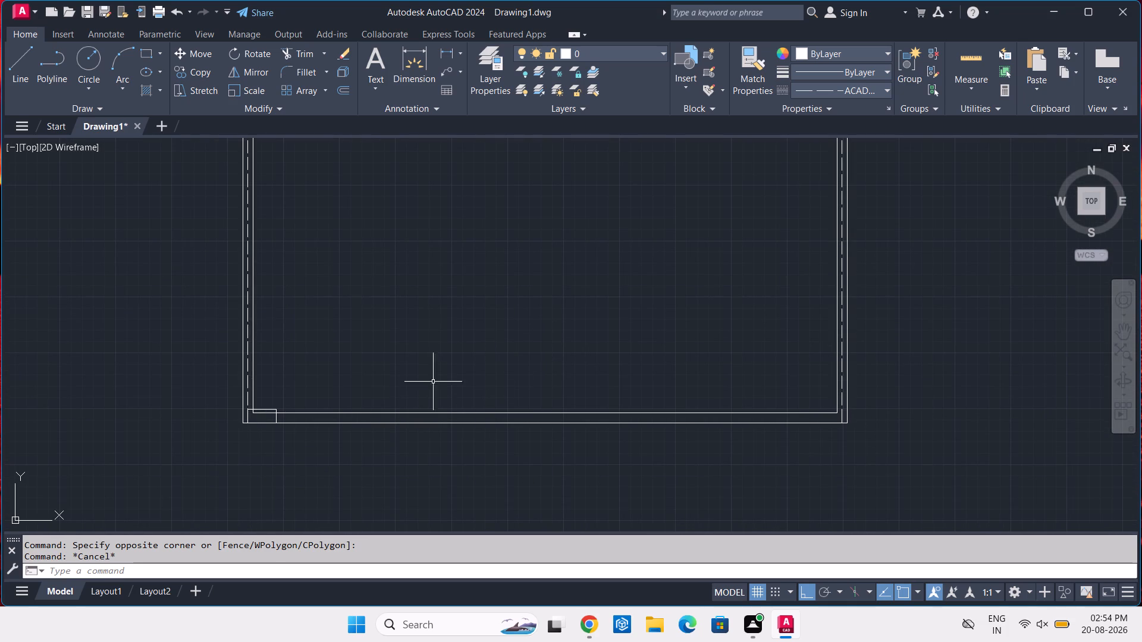
pyautogui.moveTo(469, 374); pyautogui.dragTo(466, 311, button='middle')
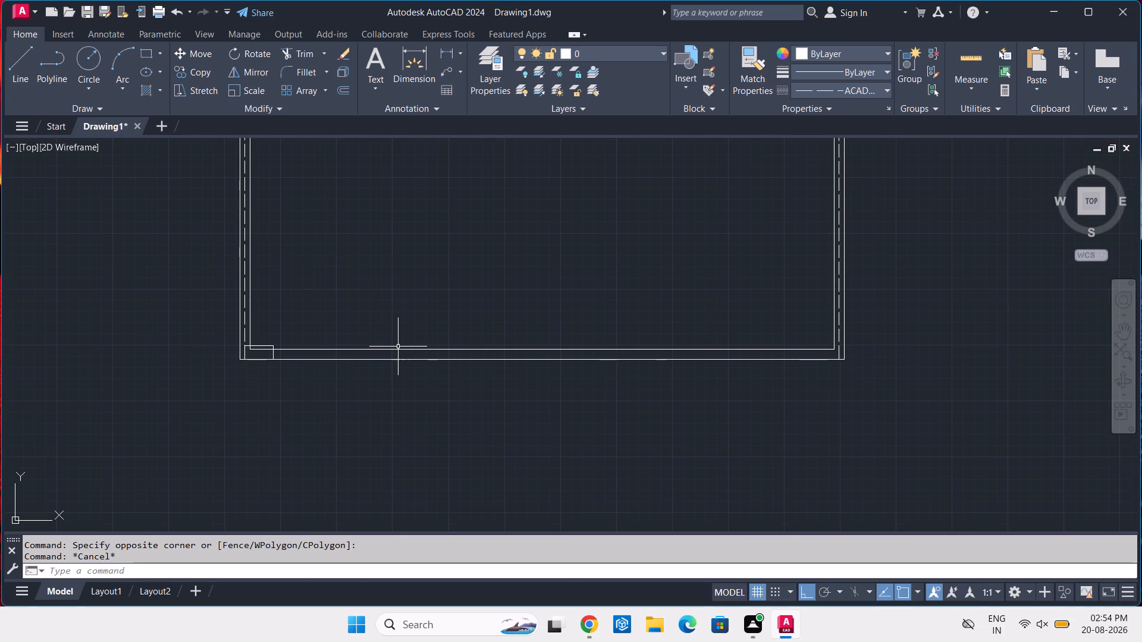
pyautogui.scroll(3, 398, 347)
pyautogui.moveTo(370, 363); pyautogui.dragTo(630, 306, button='middle')
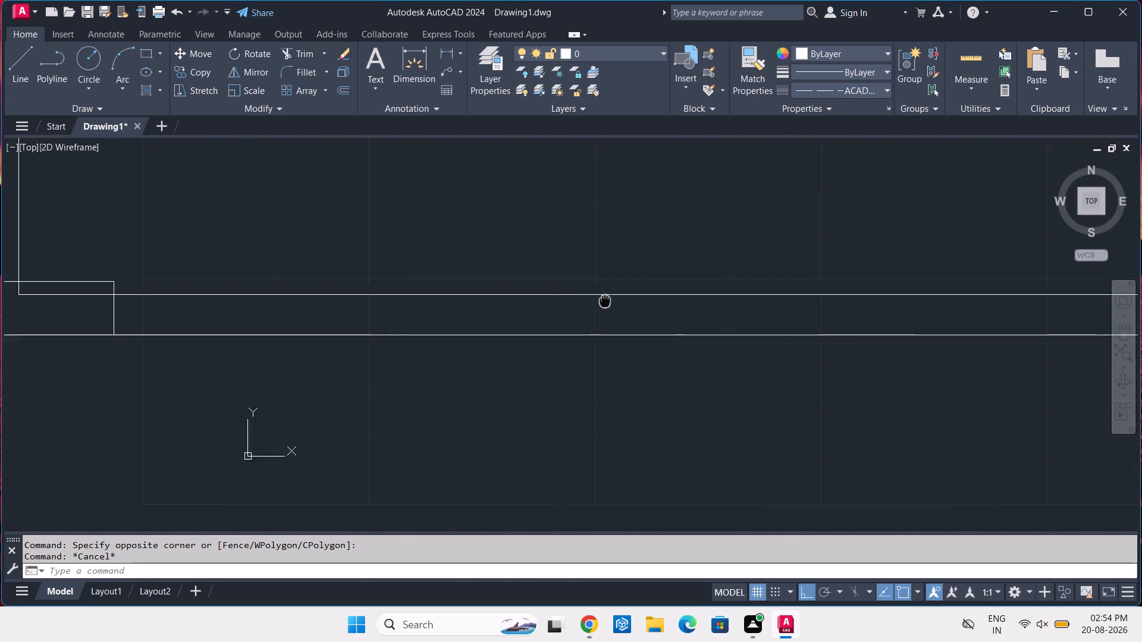
pyautogui.moveTo(630, 306); pyautogui.dragTo(754, 336, button='middle')
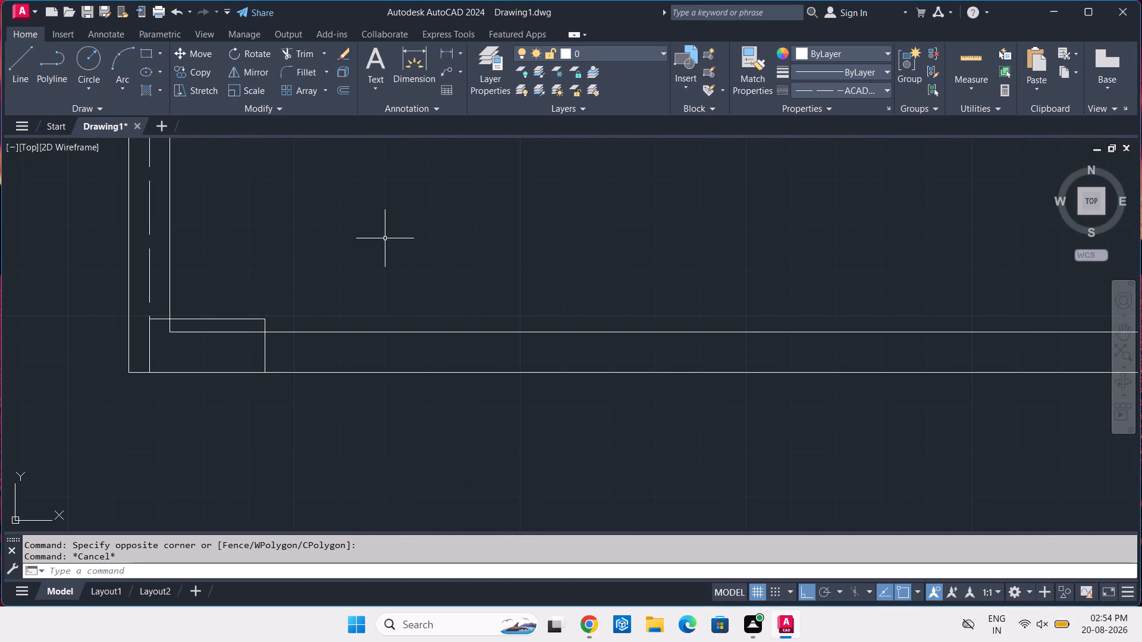
pyautogui.click(855, 90)
pyautogui.click(859, 106)
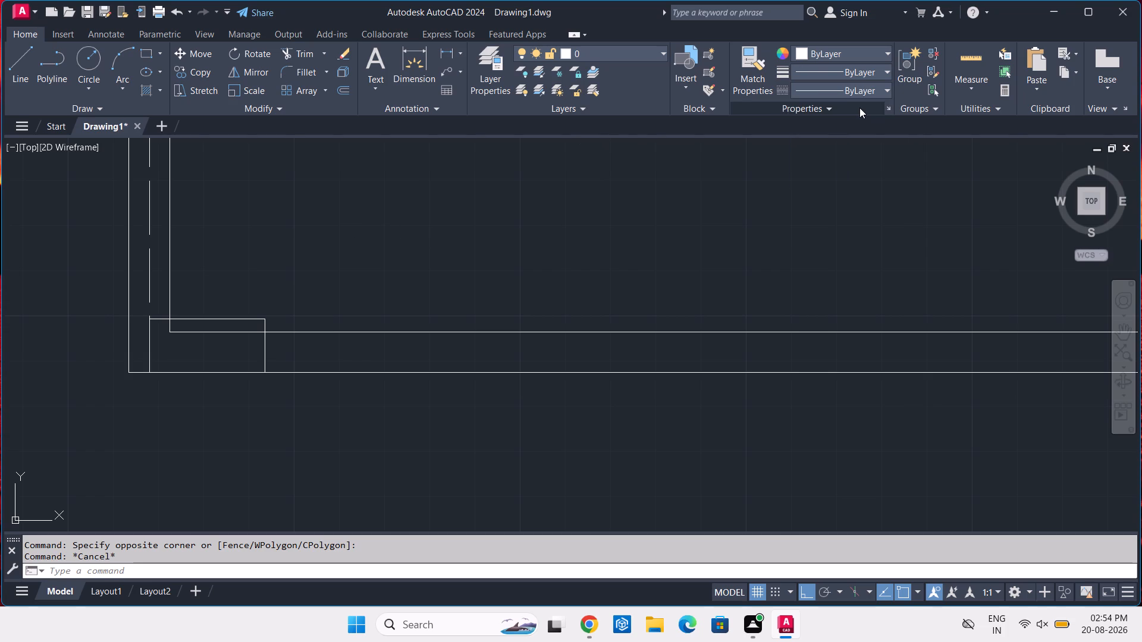
# Draw a 10' line east inside the south wall from a point tracked 1.5" plus 0.5" above the corner rectangle's southeast corner.
pyautogui.write('L T')
pyautogui.write('L')
pyautogui.press('space')
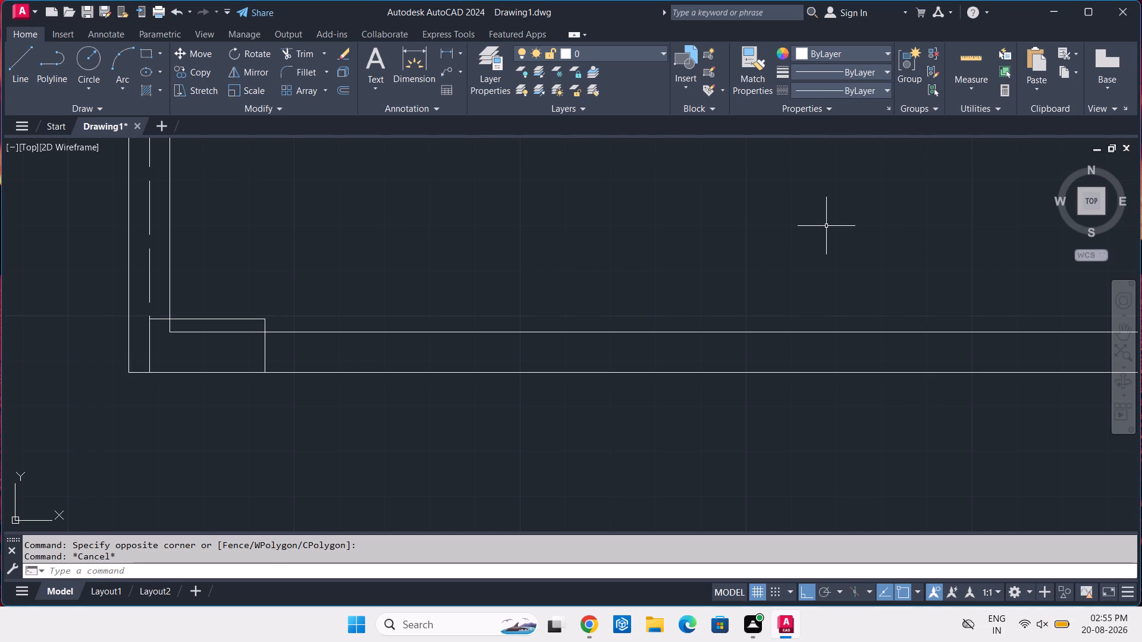
pyautogui.write('L')
pyautogui.press('space')
pyautogui.write('TK')
pyautogui.press('space')
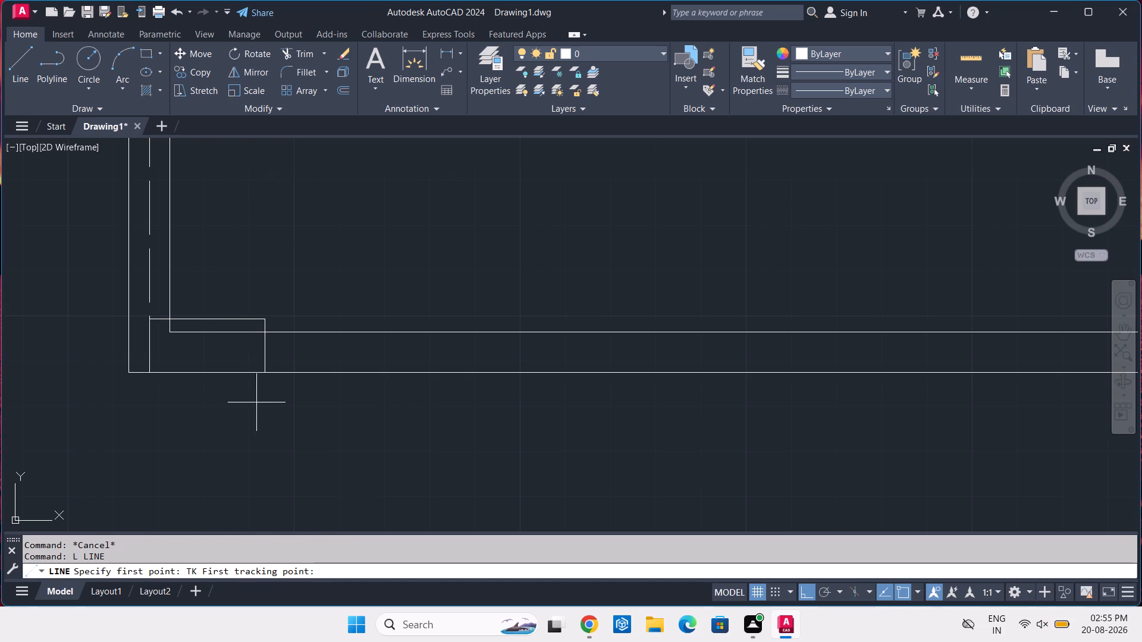
pyautogui.scroll(2, 258, 379)
pyautogui.click(269, 369)
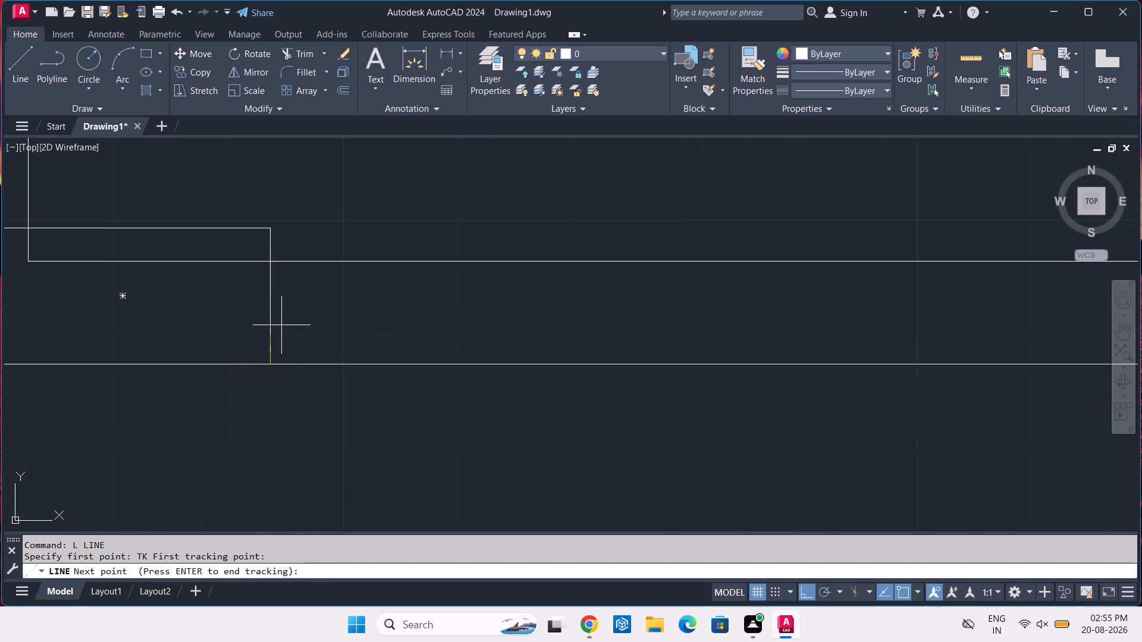
pyautogui.write('1.5')
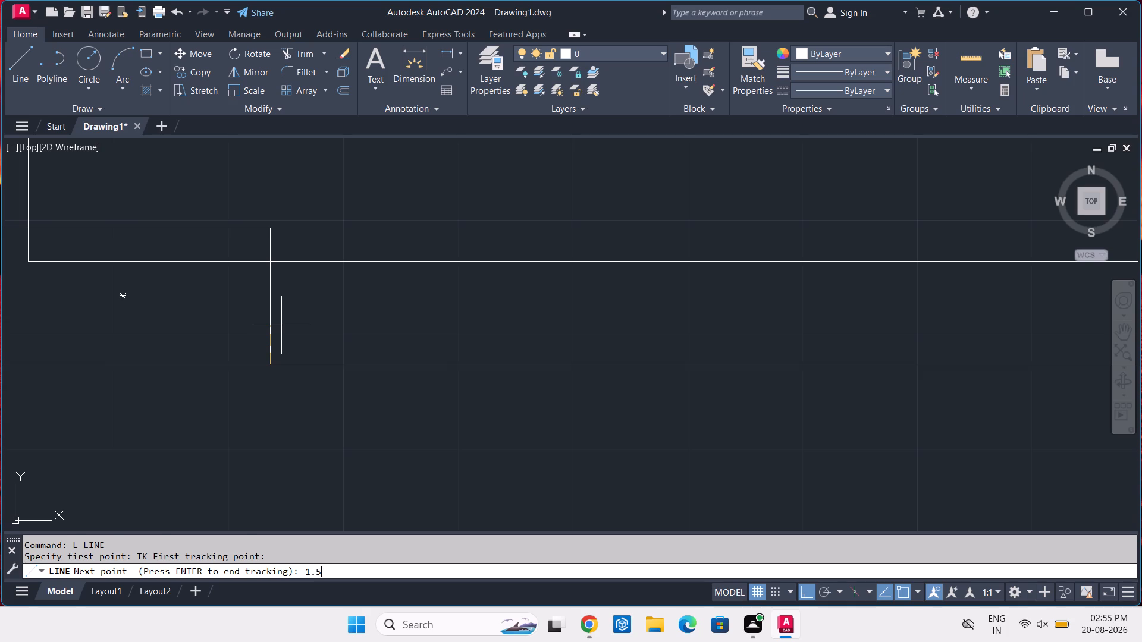
pyautogui.press('Return')
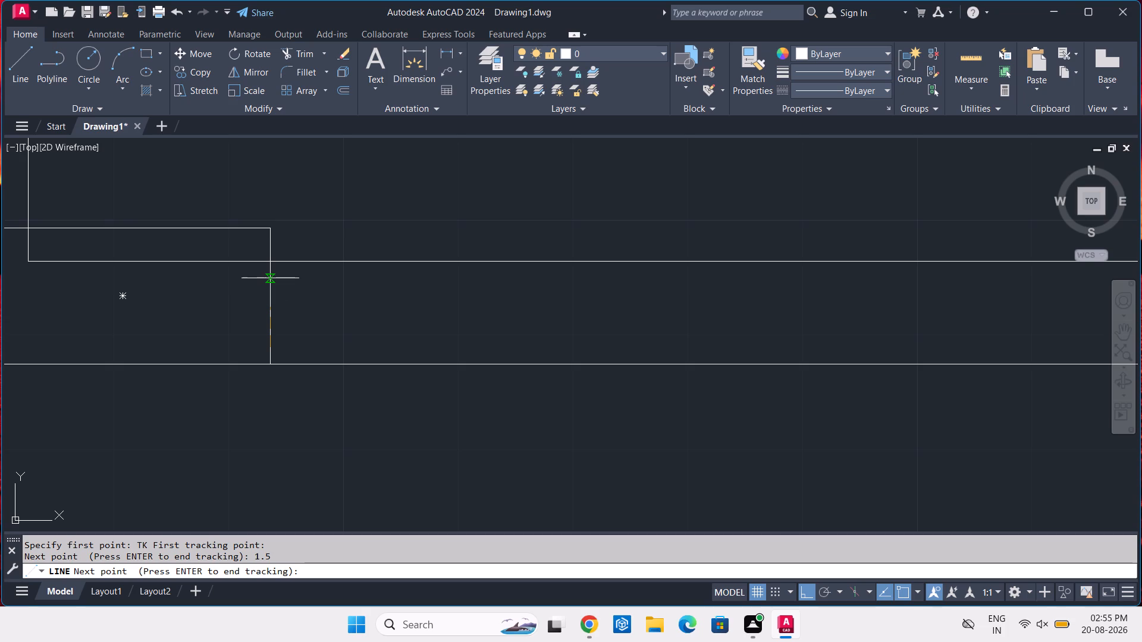
pyautogui.write('.5')
pyautogui.press('Return')
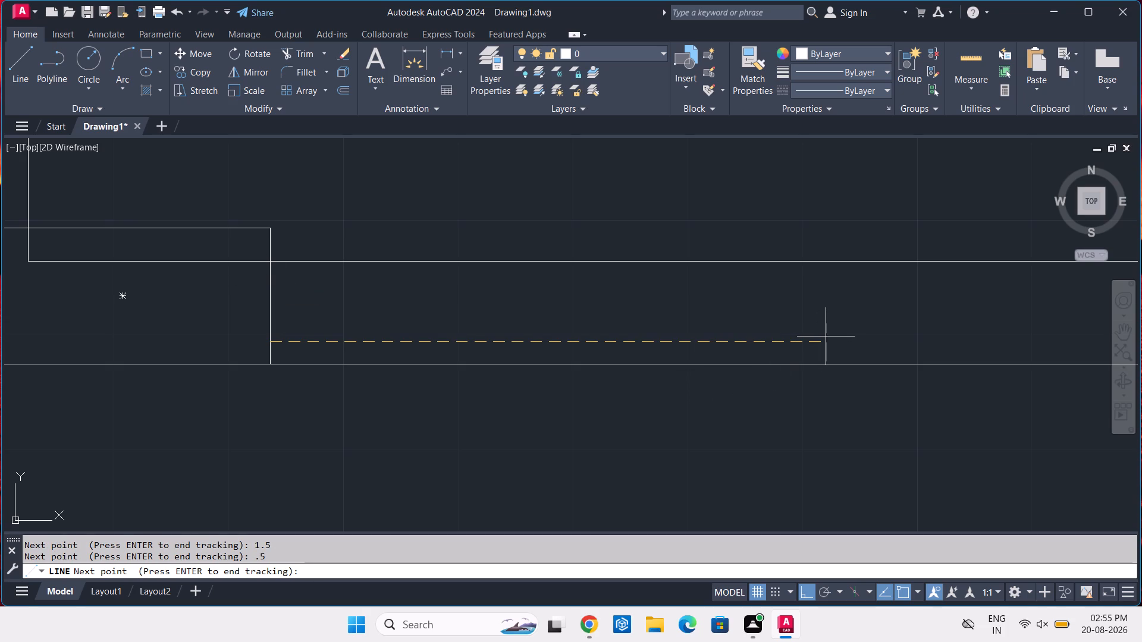
pyautogui.press('Return')
pyautogui.scroll(-3, 821, 336)
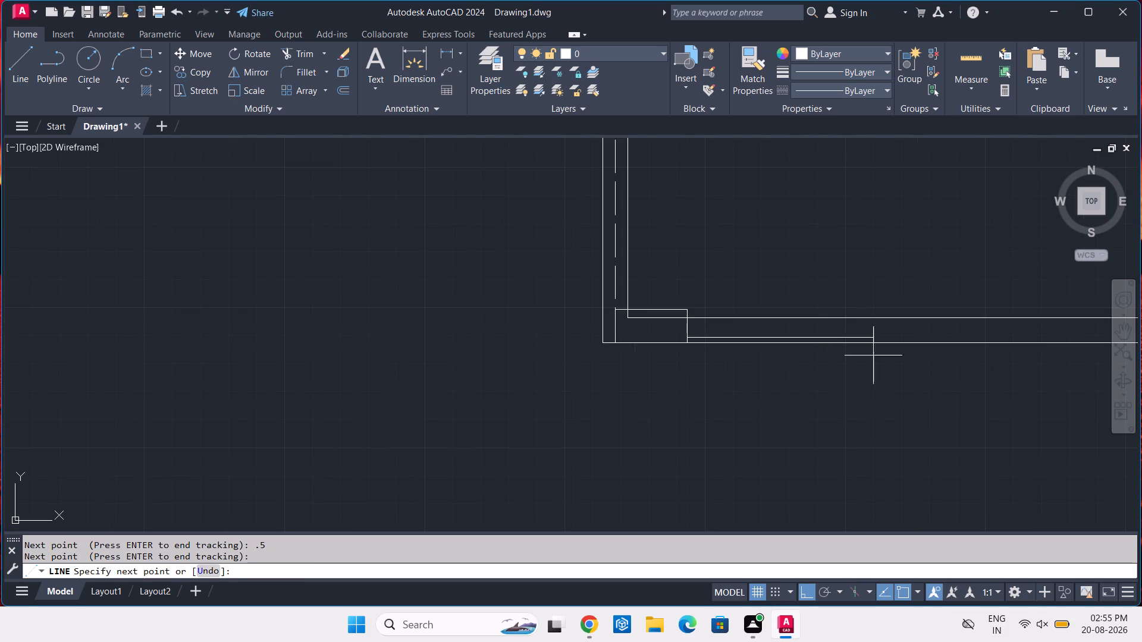
pyautogui.moveTo(1021, 343); pyautogui.dragTo(0, 254, button='middle')
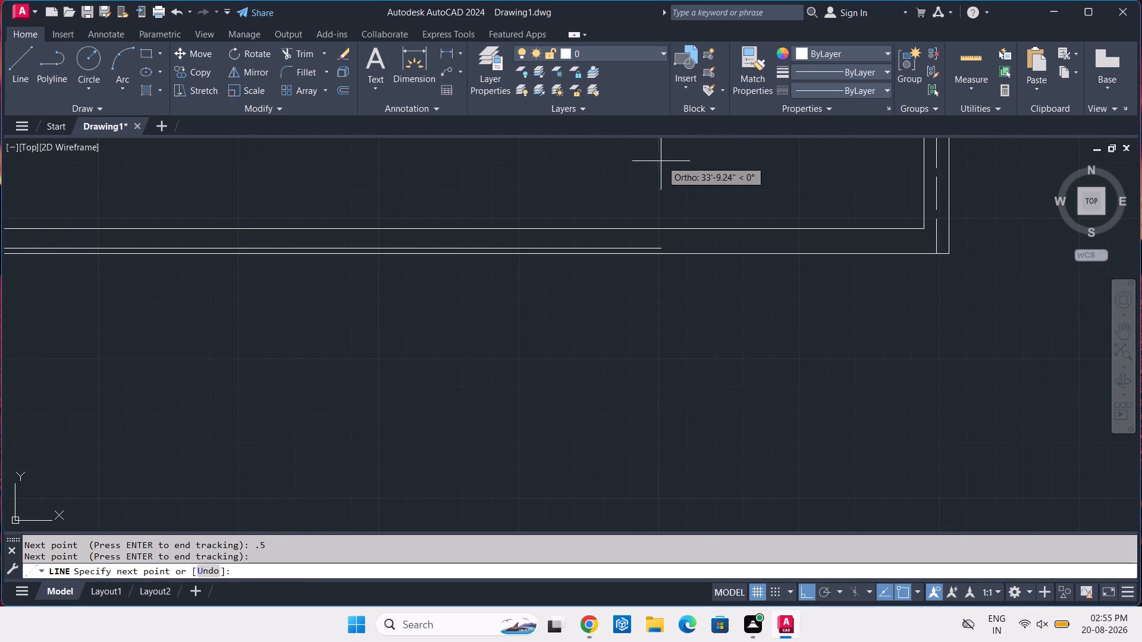
pyautogui.scroll(1, 924, 190)
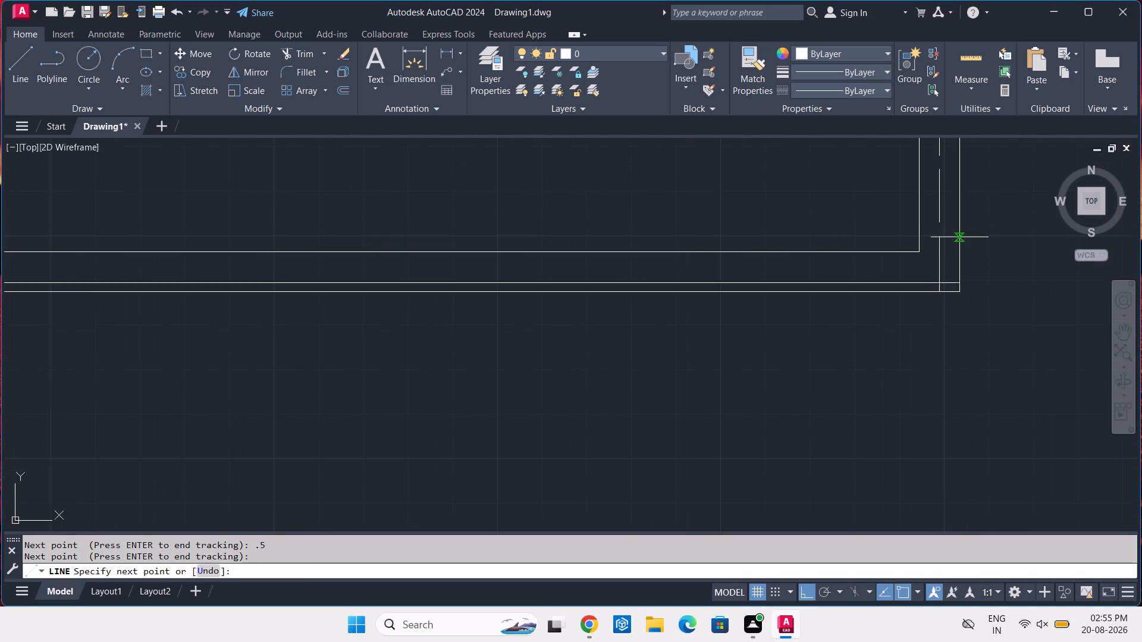
pyautogui.scroll(2, 959, 240)
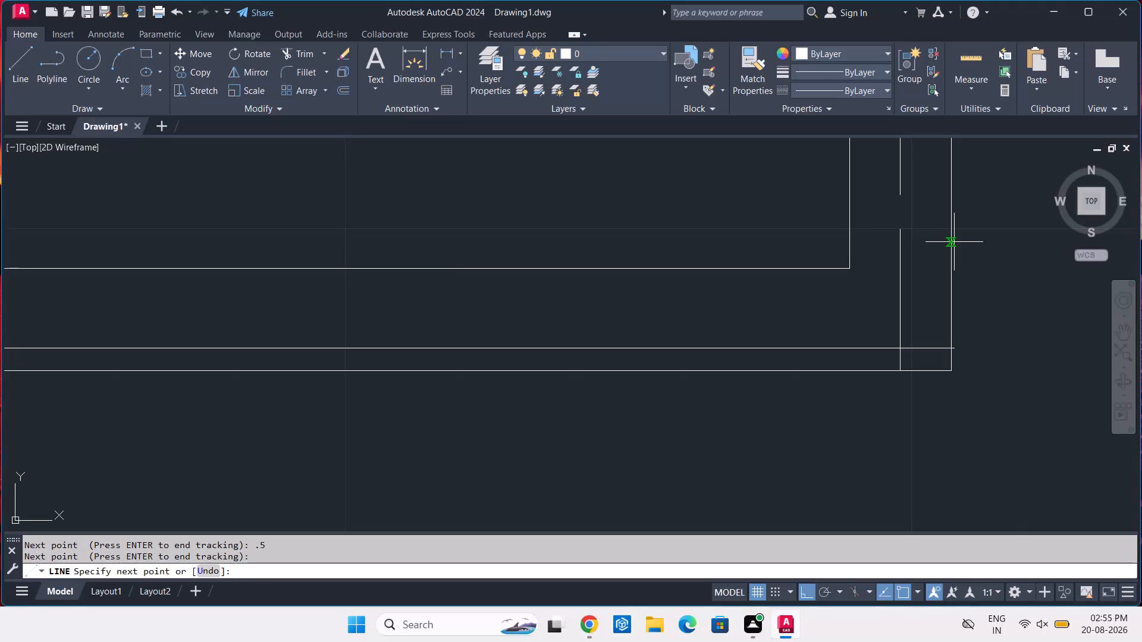
pyautogui.scroll(-2, 954, 242)
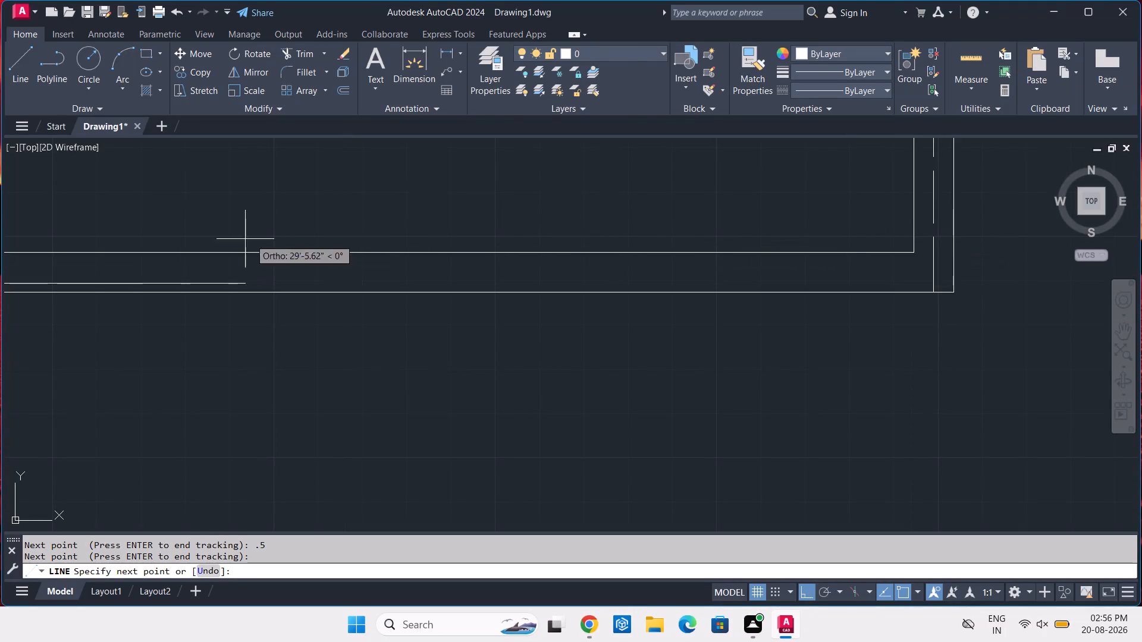
pyautogui.moveTo(153, 241); pyautogui.dragTo(899, 285, button='middle')
pyautogui.moveTo(330, 276); pyautogui.dragTo(371, 276, button='middle')
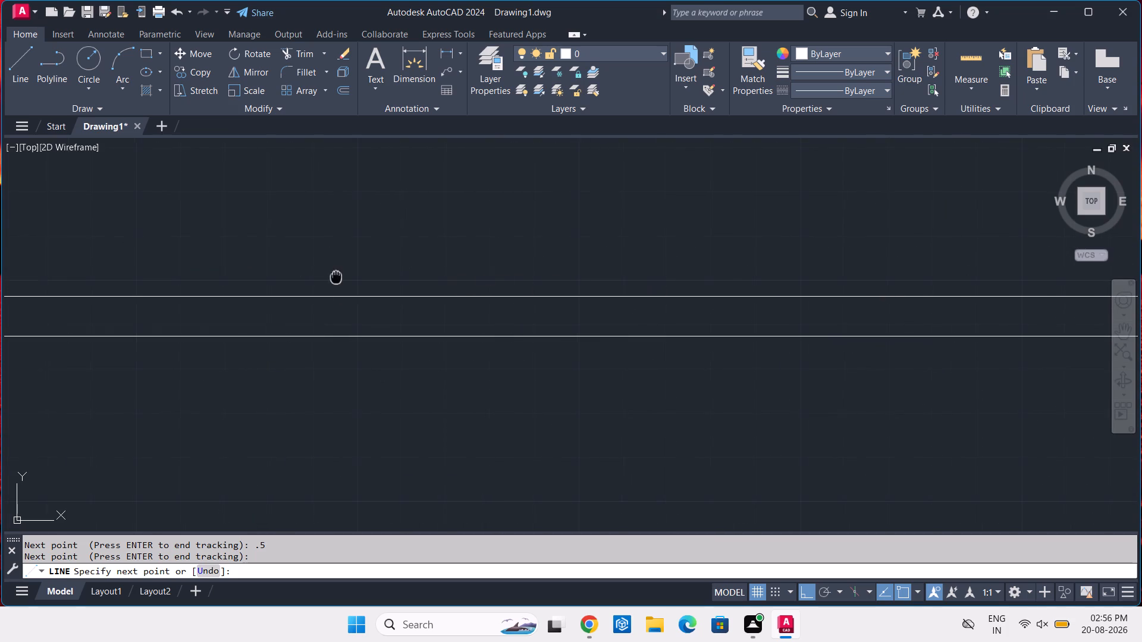
pyautogui.moveTo(371, 276); pyautogui.dragTo(1071, 275, button='middle')
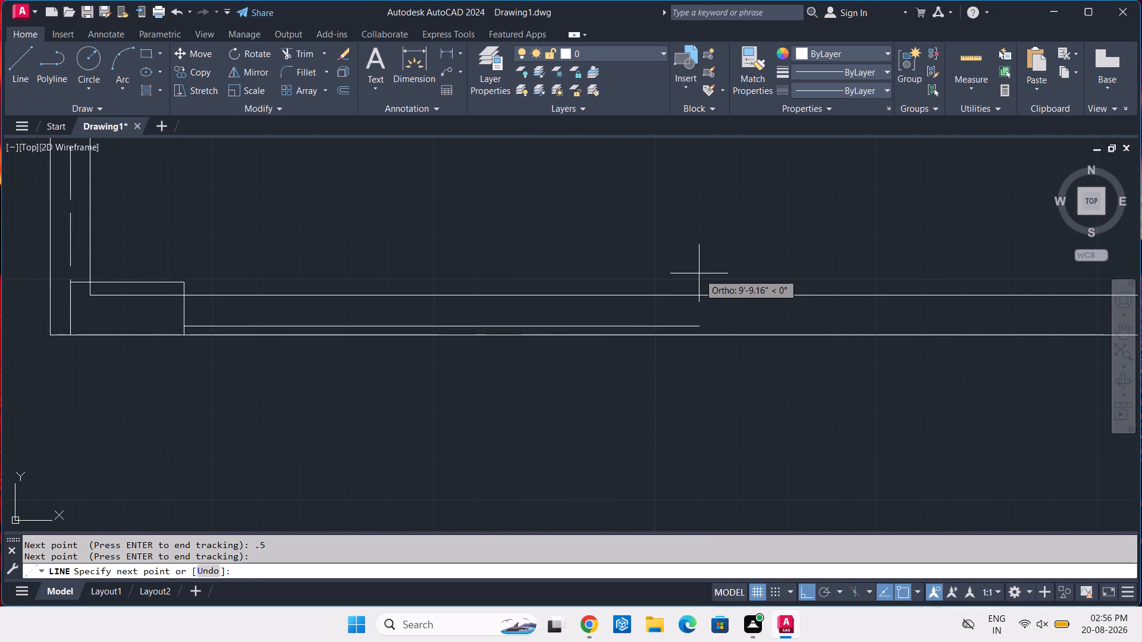
pyautogui.write("10'")
pyautogui.press('Return')
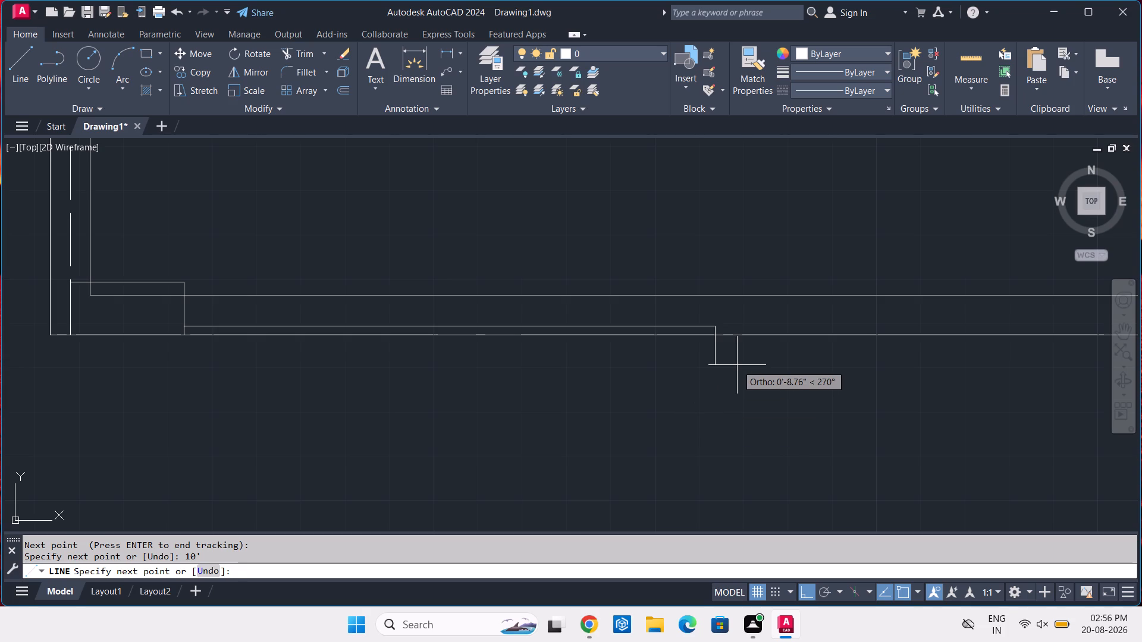
# Continue the line 2" south from its east end to the south wall's outer face and end it.
pyautogui.press('2')
pyautogui.press('Return')
pyautogui.press('Return')
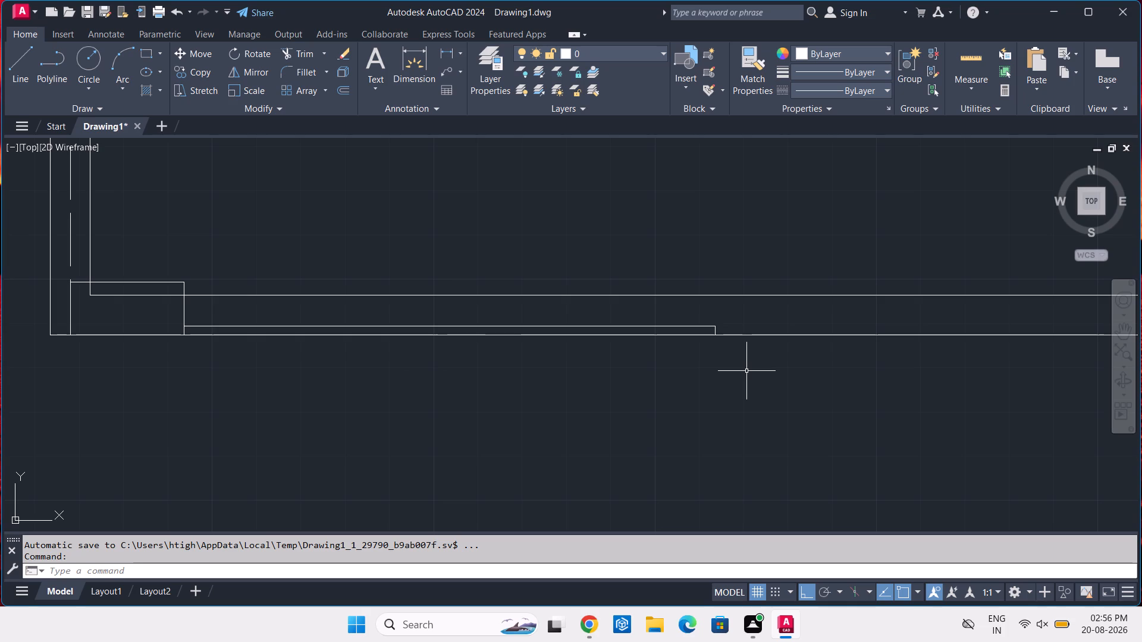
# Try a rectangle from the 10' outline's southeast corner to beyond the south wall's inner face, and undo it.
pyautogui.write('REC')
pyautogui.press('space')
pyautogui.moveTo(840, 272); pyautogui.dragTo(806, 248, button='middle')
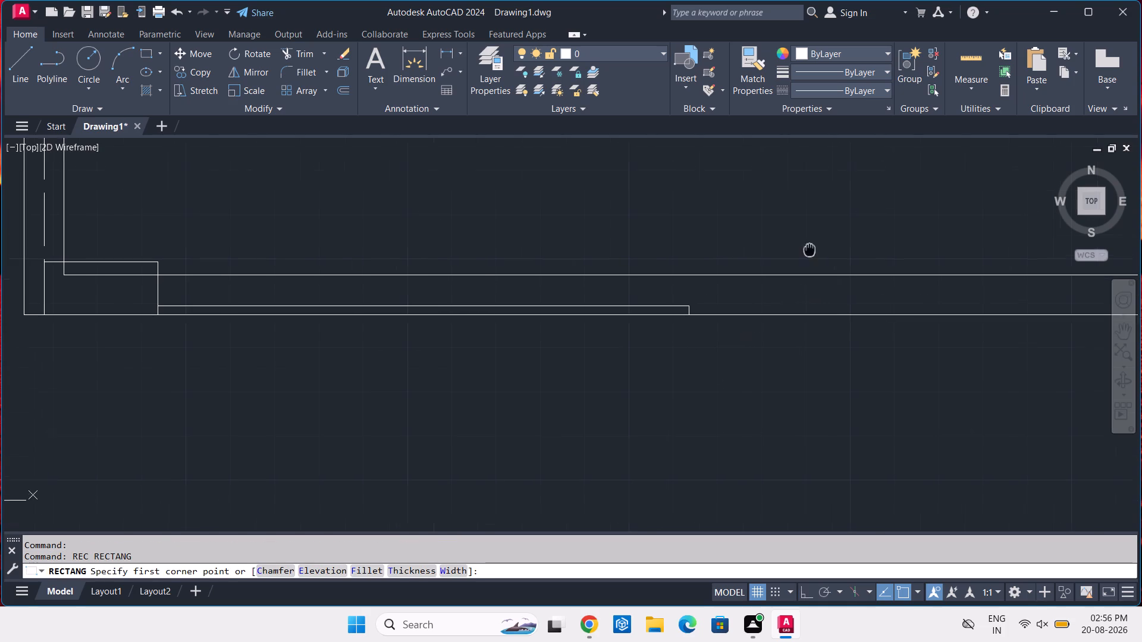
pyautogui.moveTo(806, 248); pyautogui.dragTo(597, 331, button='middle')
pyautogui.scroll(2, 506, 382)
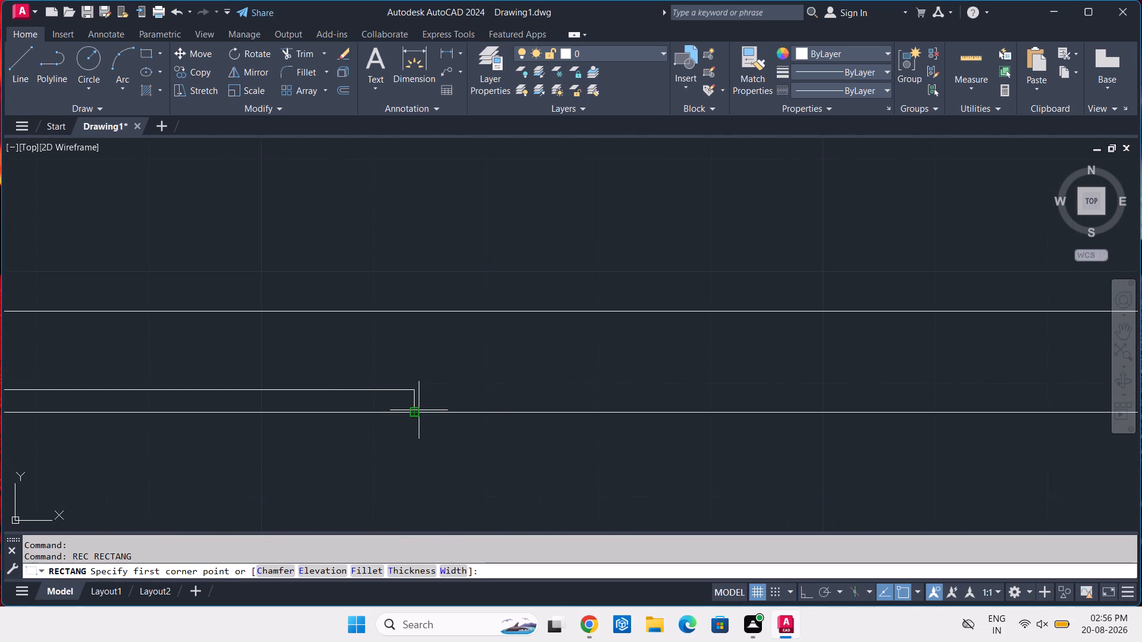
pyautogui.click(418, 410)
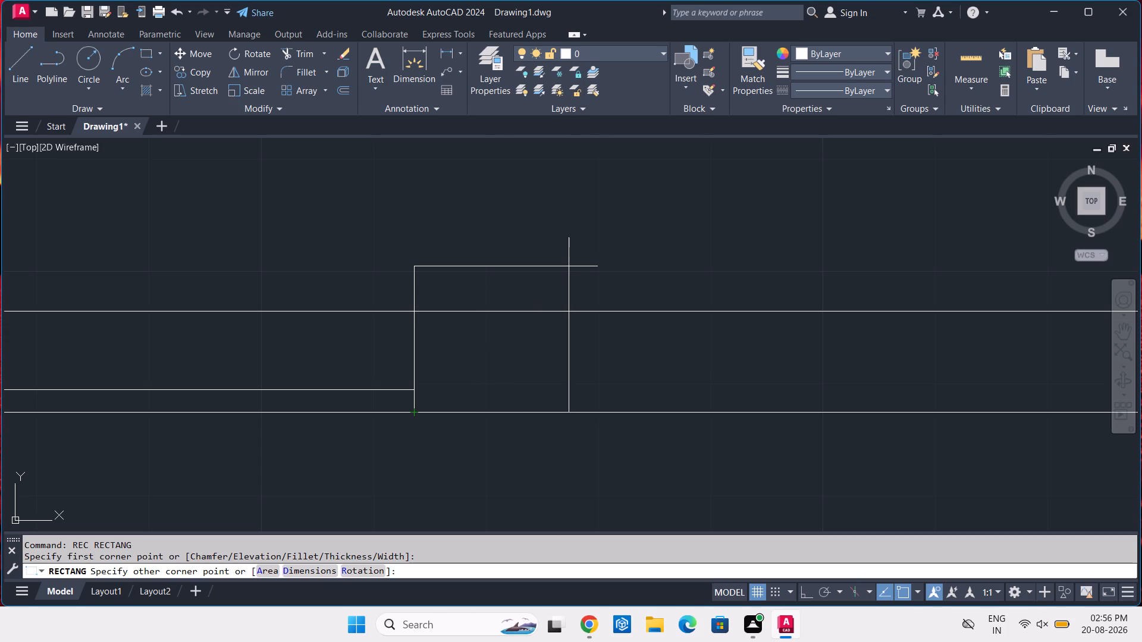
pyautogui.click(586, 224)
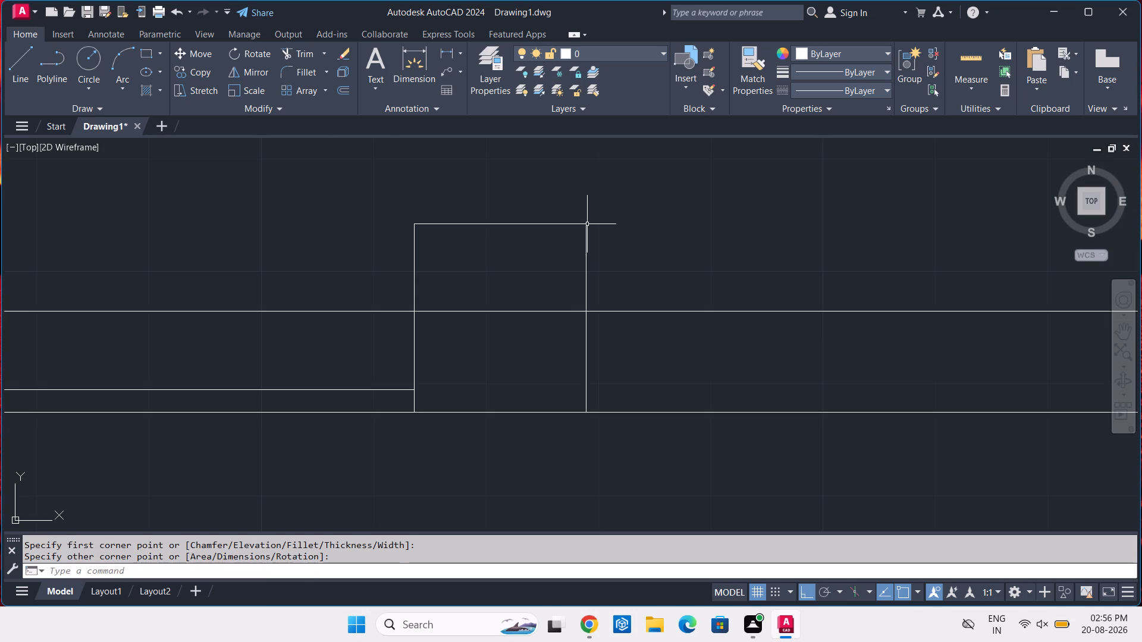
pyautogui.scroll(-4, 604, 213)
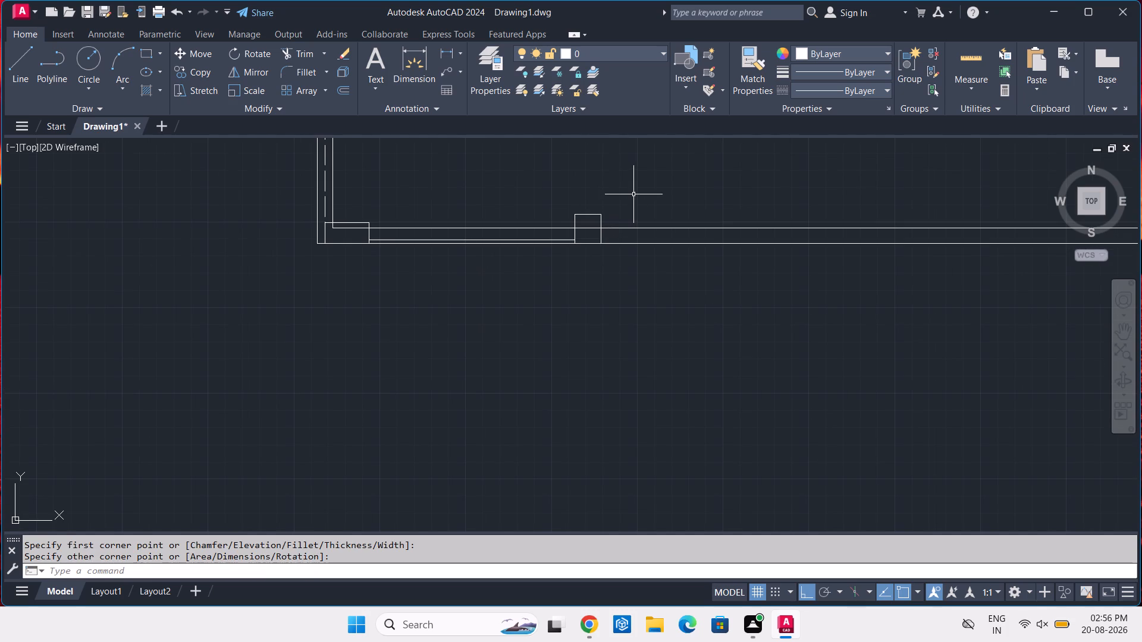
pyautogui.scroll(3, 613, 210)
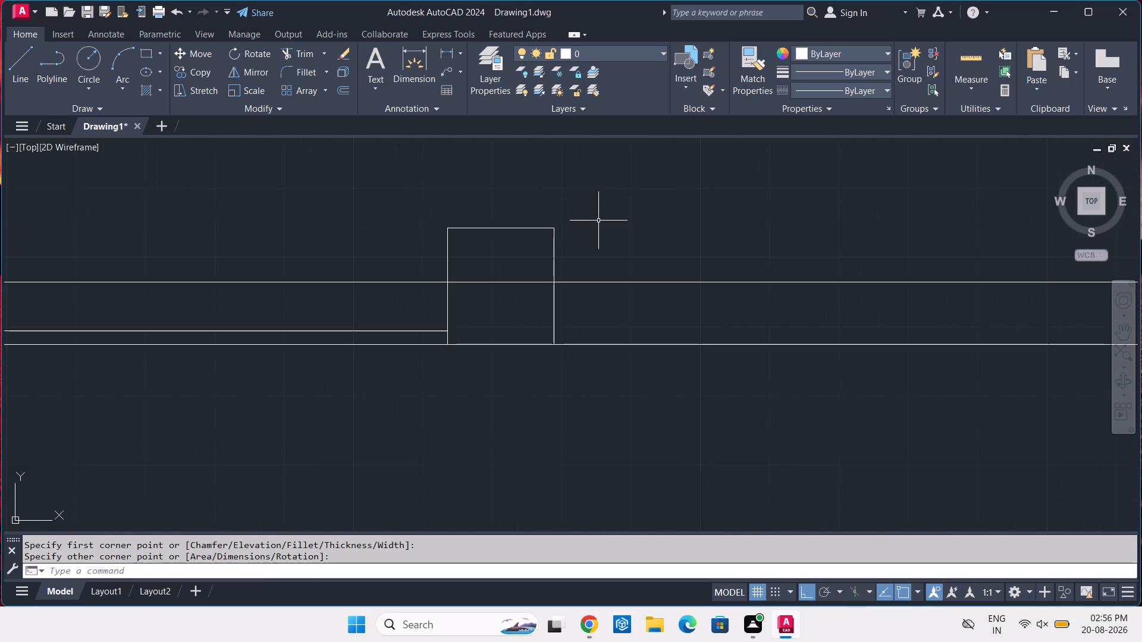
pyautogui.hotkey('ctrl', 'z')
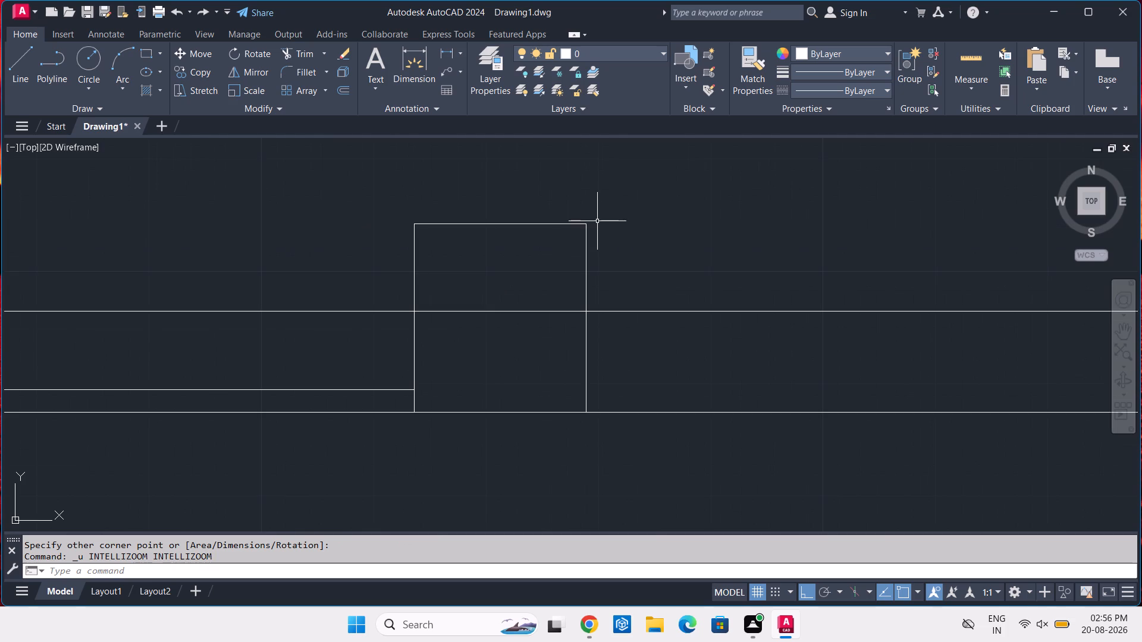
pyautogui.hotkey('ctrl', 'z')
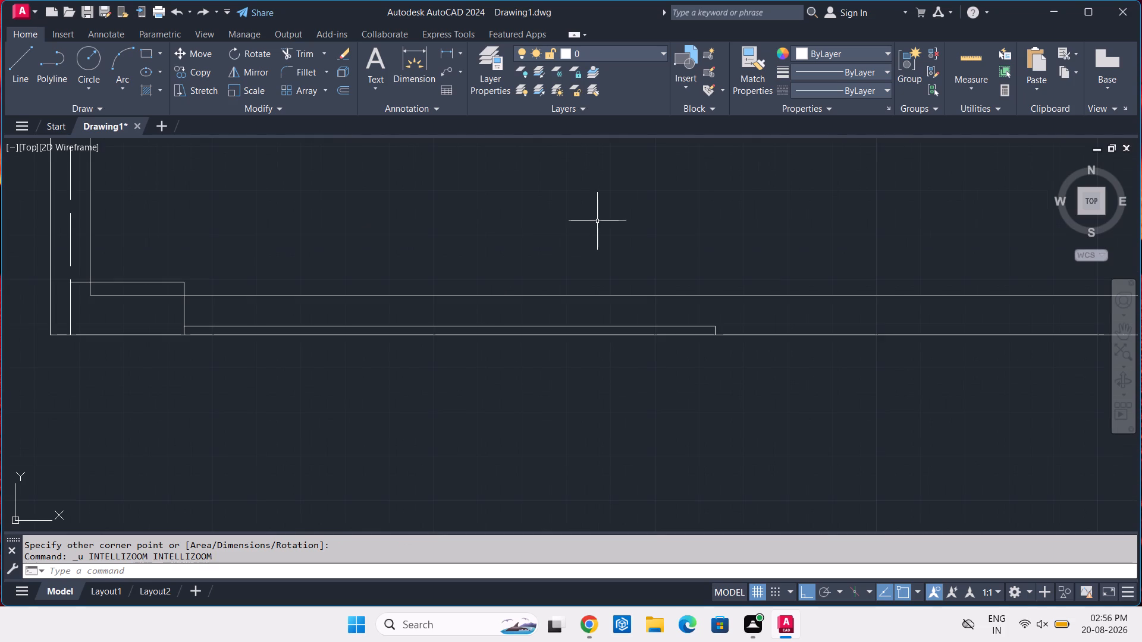
# Draw a rectangle from the 10' outline's southeast corner up to the south wall's inner face.
pyautogui.write('REC')
pyautogui.press('space')
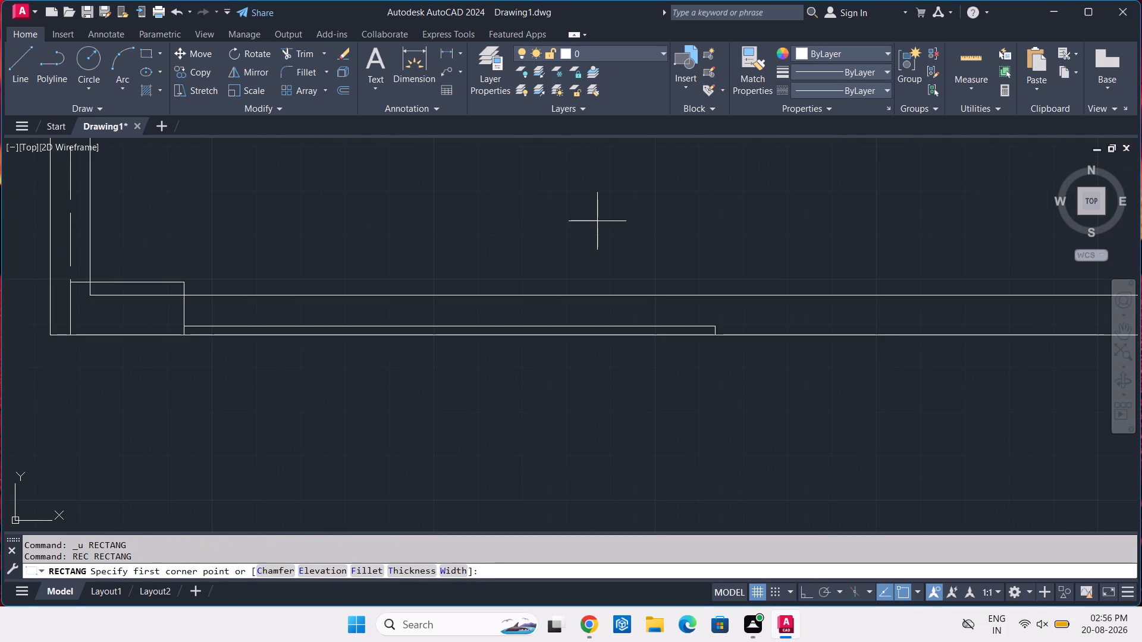
pyautogui.moveTo(719, 285); pyautogui.dragTo(619, 303, button='middle')
pyautogui.scroll(2, 658, 340)
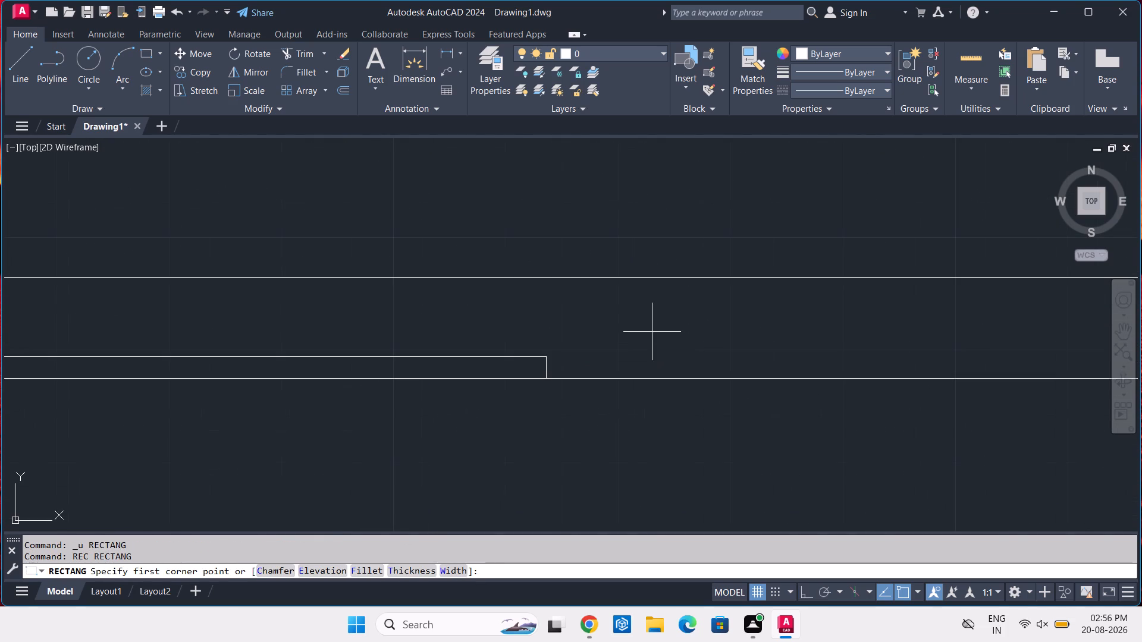
pyautogui.scroll(1, 629, 328)
pyautogui.click(498, 411)
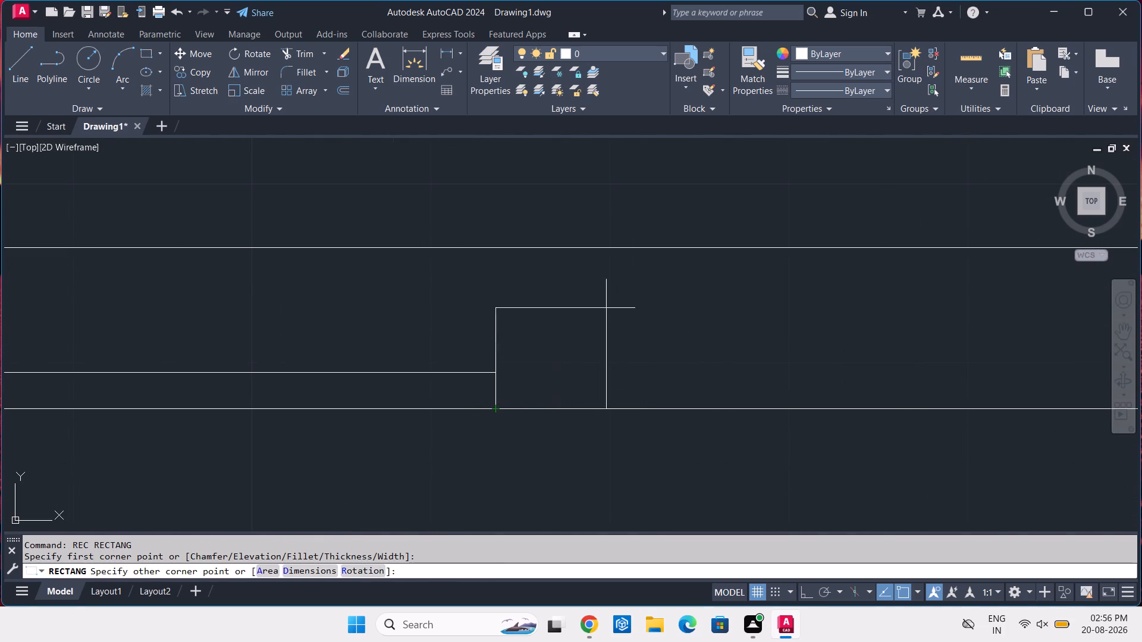
pyautogui.click(648, 248)
# Trim the inner wall lines inside the southwest corner rectangle and along the 10' outline up to the small rectangle.
pyautogui.write('TR')
pyautogui.press('space')
pyautogui.scroll(-4, 618, 194)
pyautogui.click(426, 171)
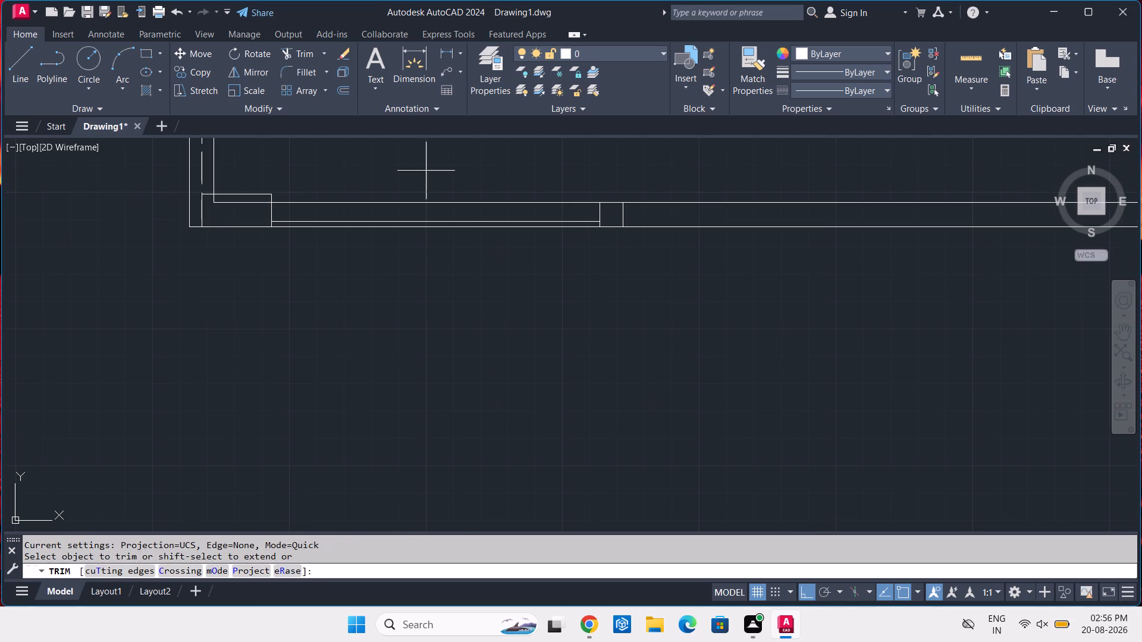
pyautogui.click(445, 210)
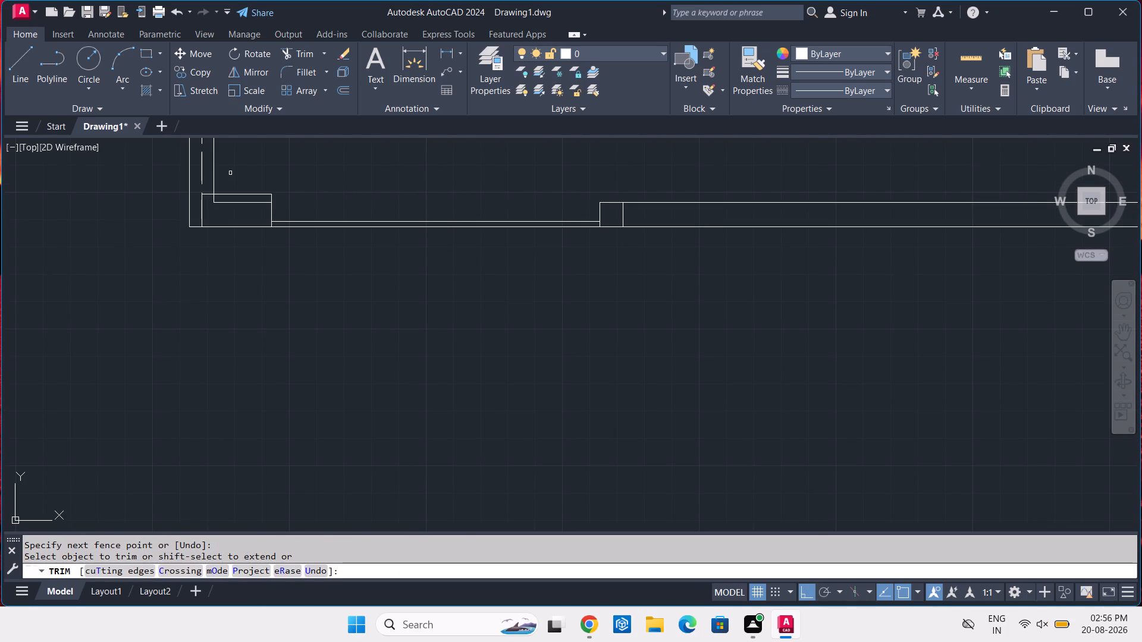
pyautogui.scroll(4, 233, 178)
pyautogui.click(86, 299)
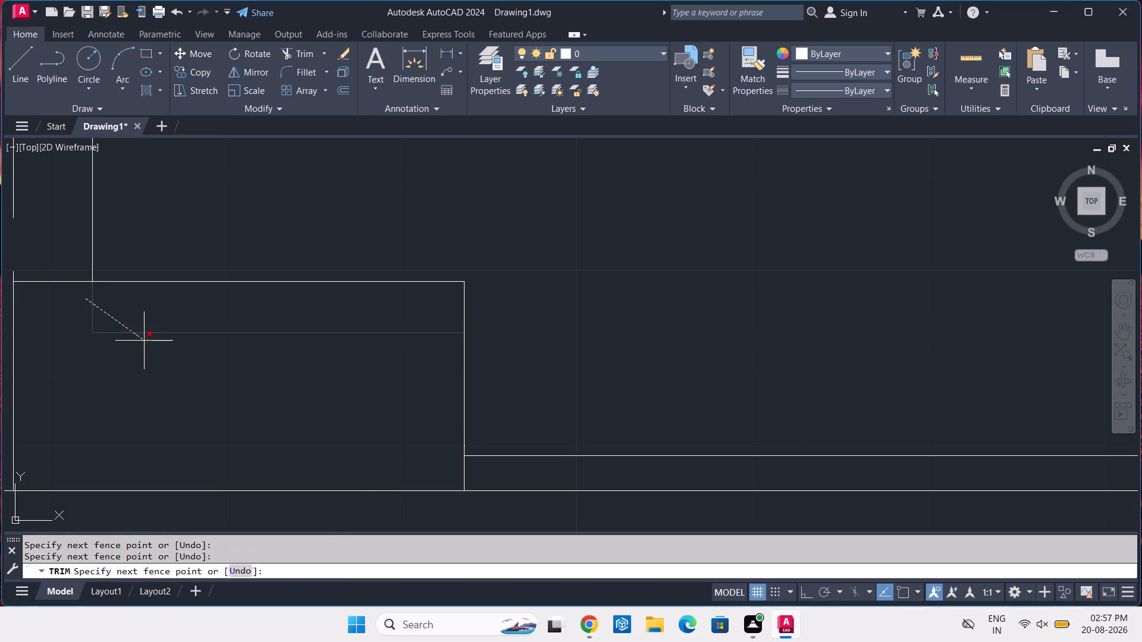
pyautogui.click(144, 341)
pyautogui.scroll(-3, 143, 342)
pyautogui.scroll(-2, 295, 346)
pyautogui.moveTo(593, 325); pyautogui.dragTo(567, 262, button='middle')
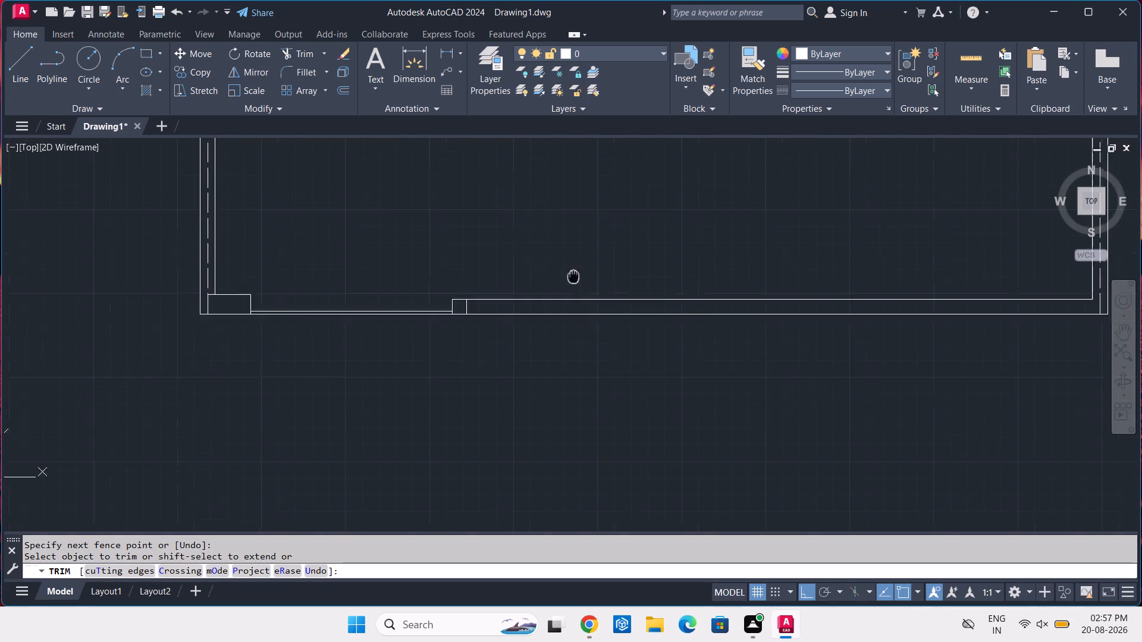
pyautogui.moveTo(567, 262); pyautogui.dragTo(566, 258, button='middle')
pyautogui.press('Return')
# Draw a line 4' east from the small rectangle's east side, level with the 10' outline, and 2" south to the outer face.
pyautogui.write('L')
pyautogui.press('space')
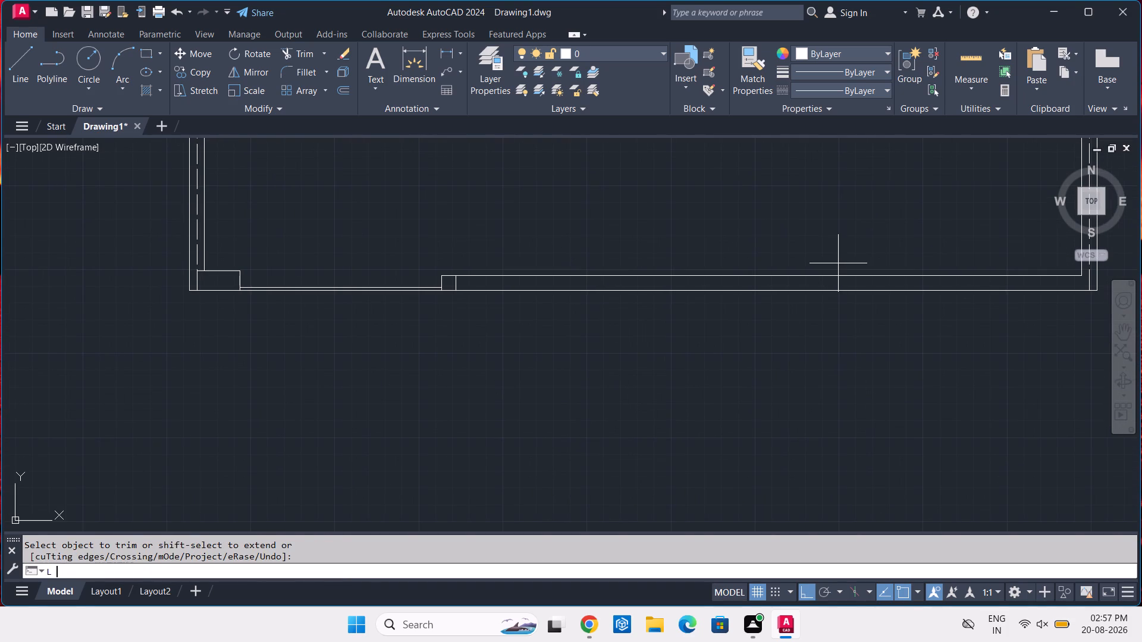
pyautogui.scroll(3, 530, 215)
pyautogui.moveTo(526, 224); pyautogui.dragTo(570, 134, button='middle')
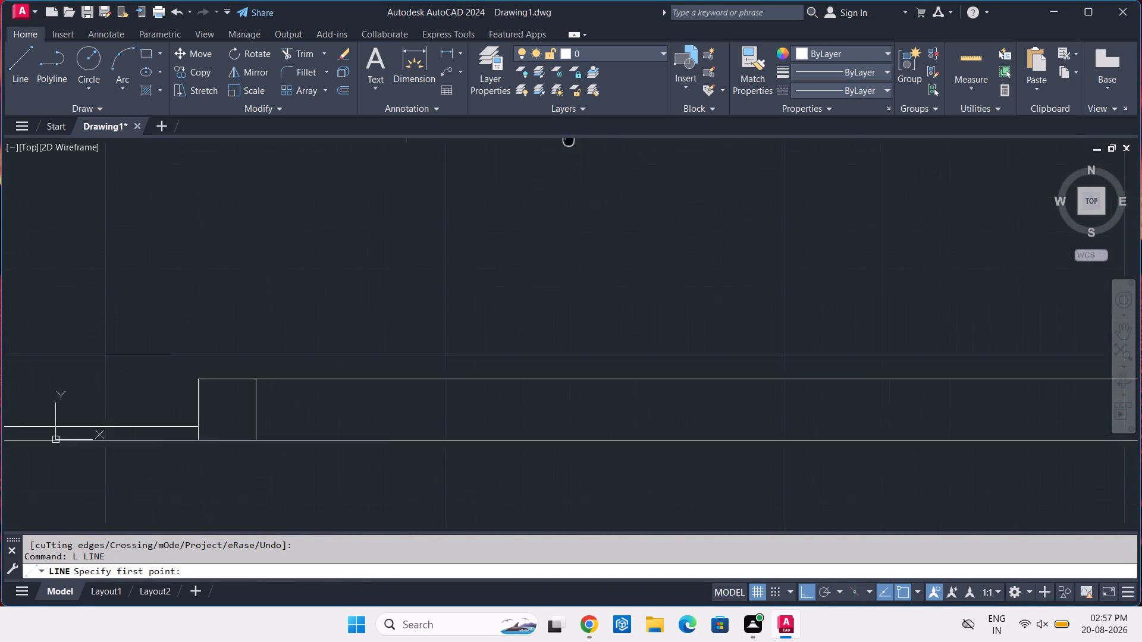
pyautogui.moveTo(570, 134); pyautogui.dragTo(579, 119, button='middle')
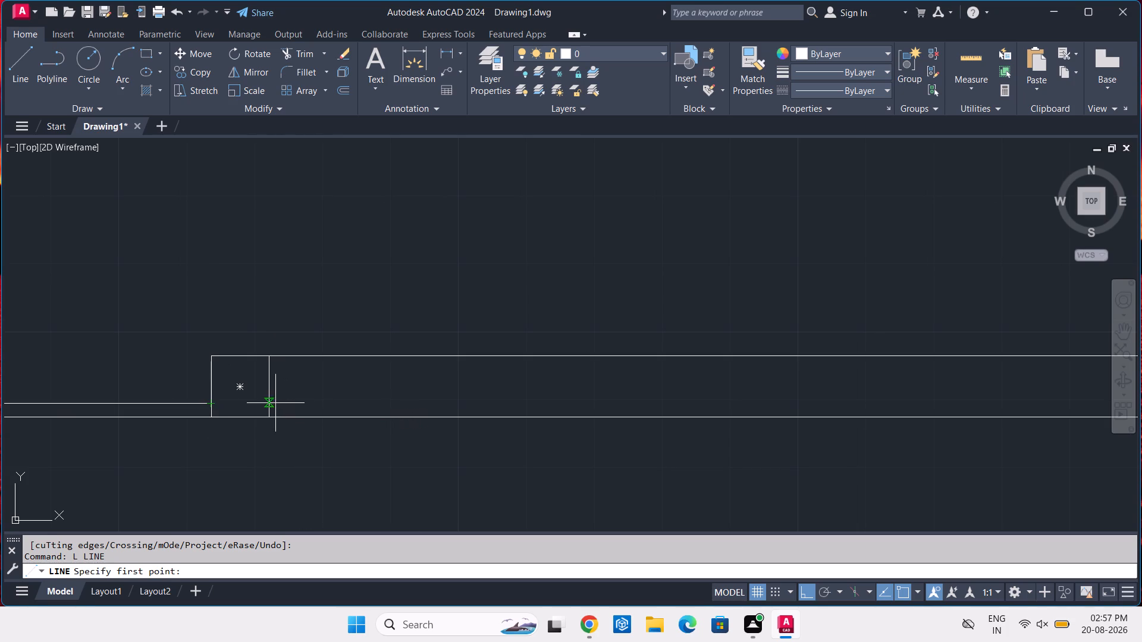
pyautogui.write('TK')
pyautogui.press('space')
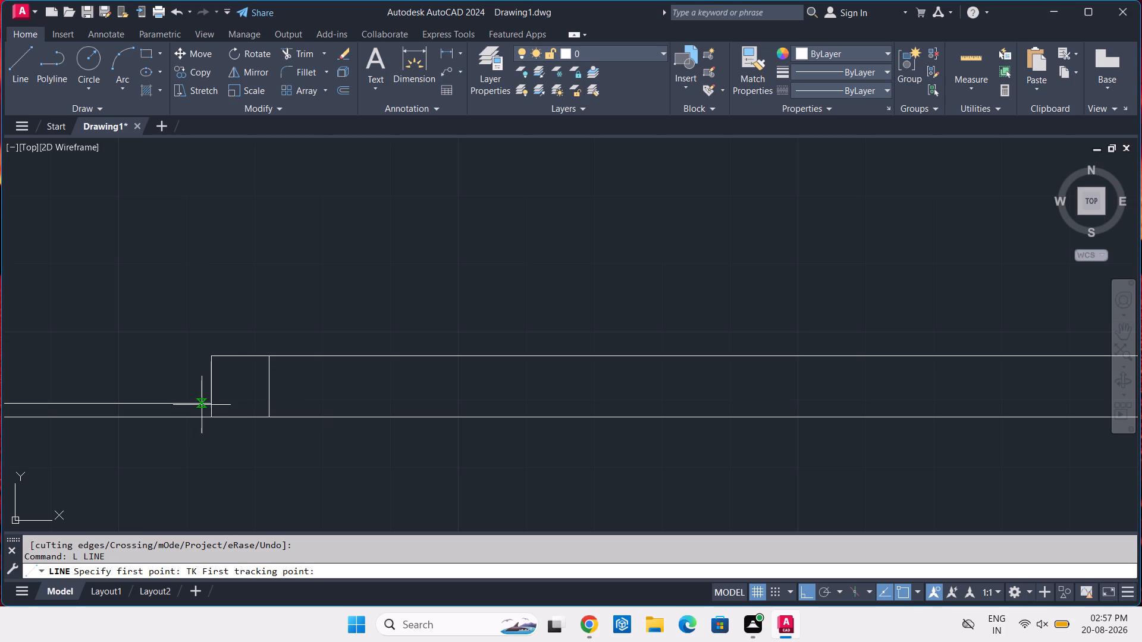
pyautogui.click(212, 404)
pyautogui.click(267, 402)
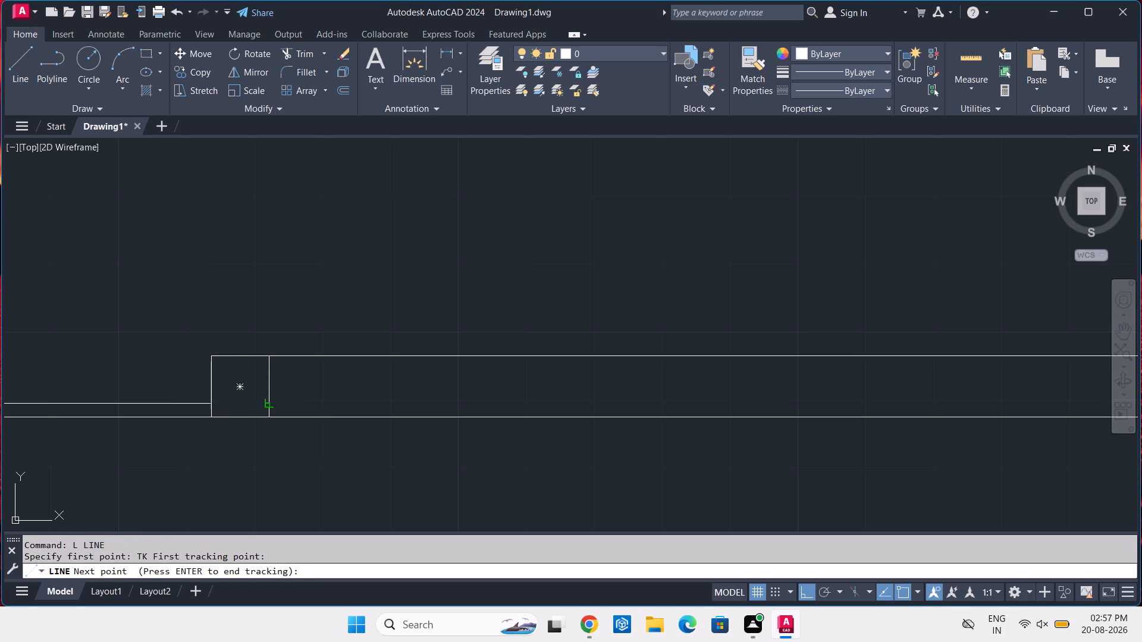
pyautogui.press('Return')
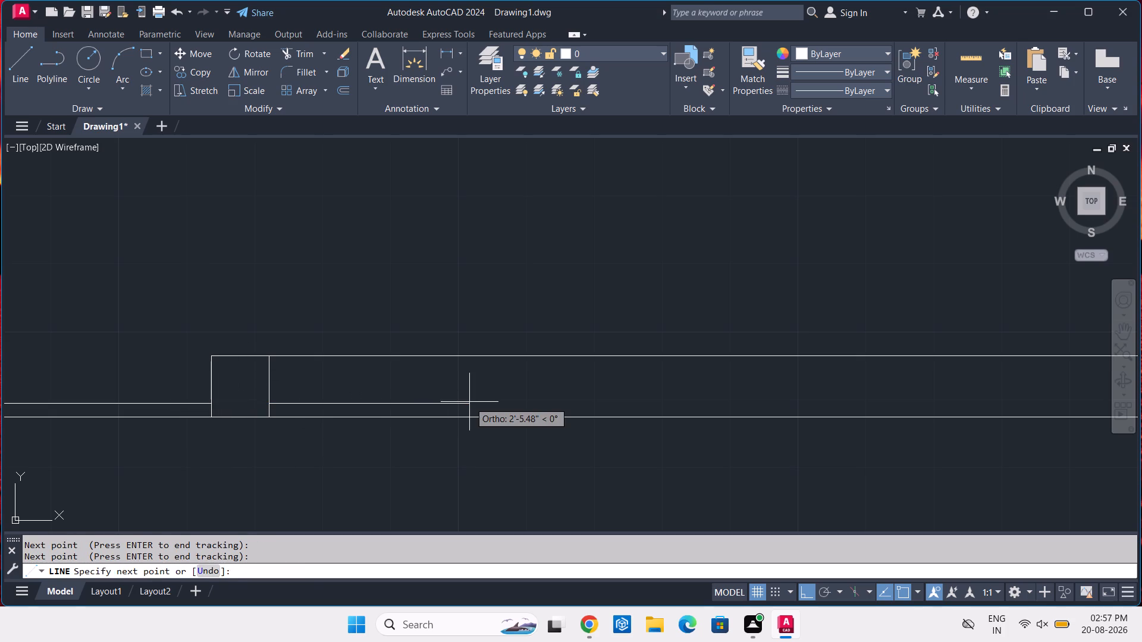
pyautogui.write("4'")
pyautogui.press('Return')
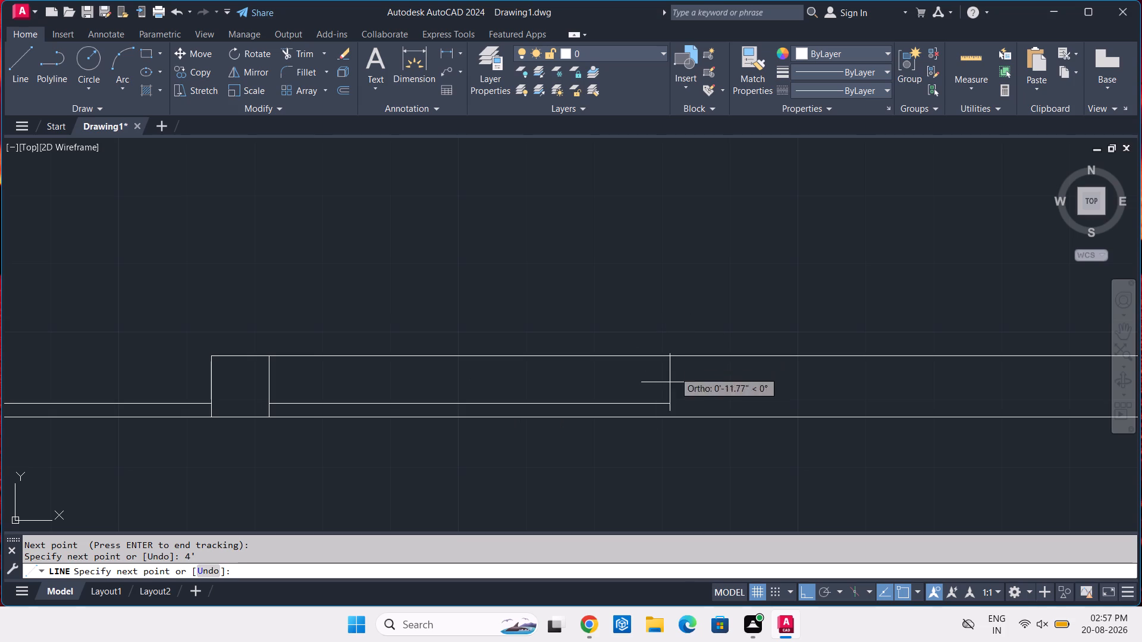
pyautogui.press('2')
pyautogui.press('Return')
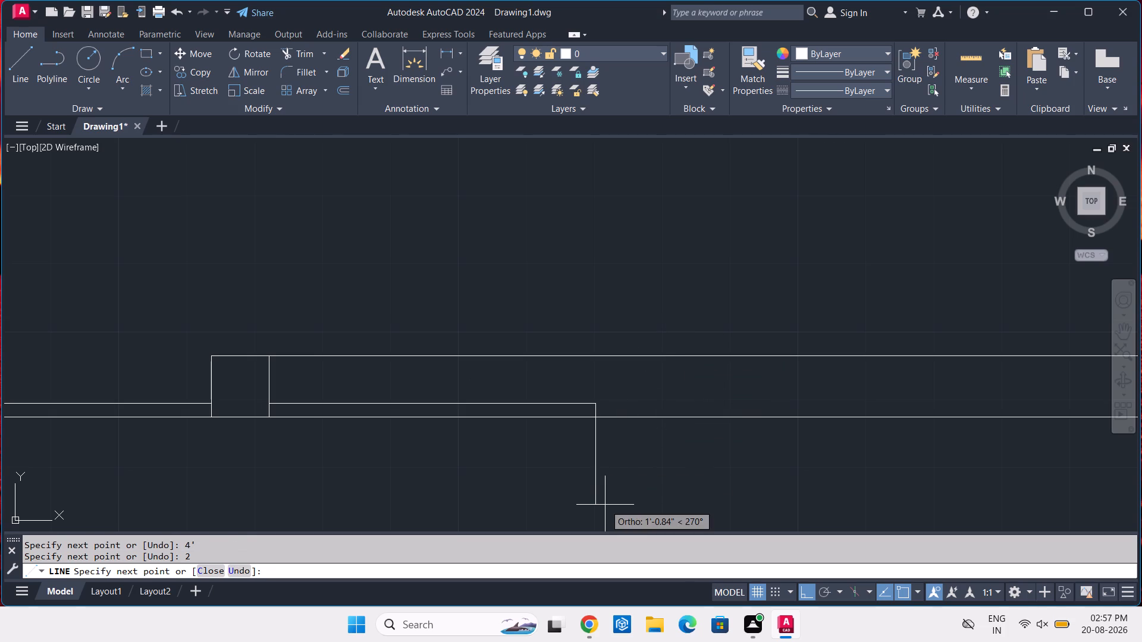
pyautogui.press('Return')
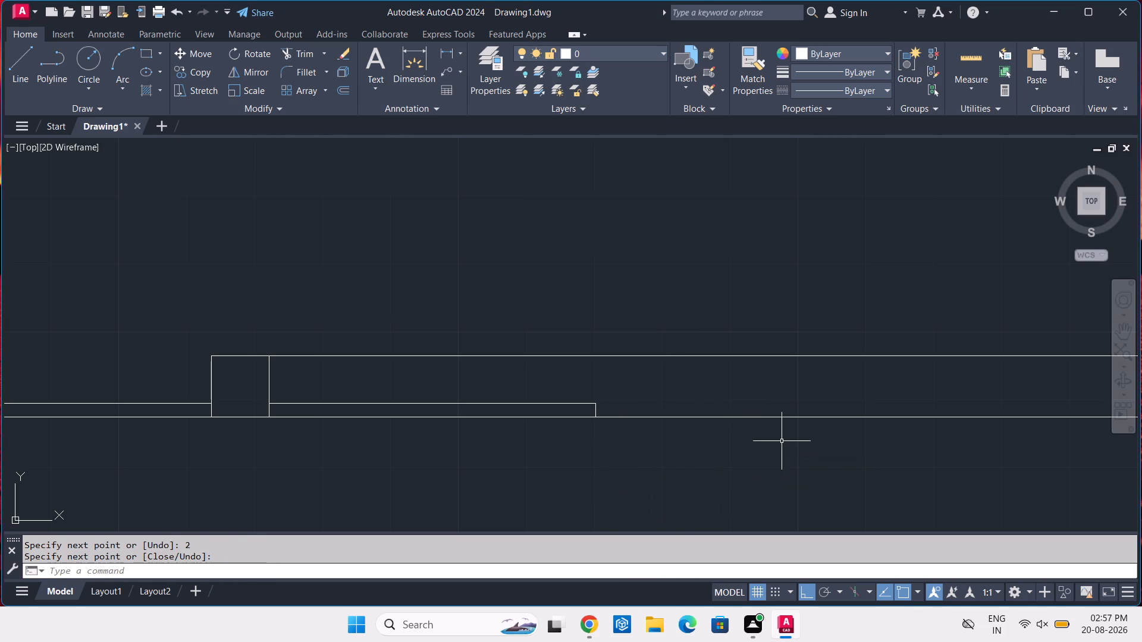
pyautogui.press('r')
pyautogui.press('Escape')
# Copy the southwest corner rectangle from its southwest corner to the 4' outline's southeast end on the south wall.
pyautogui.scroll(-4, 881, 379)
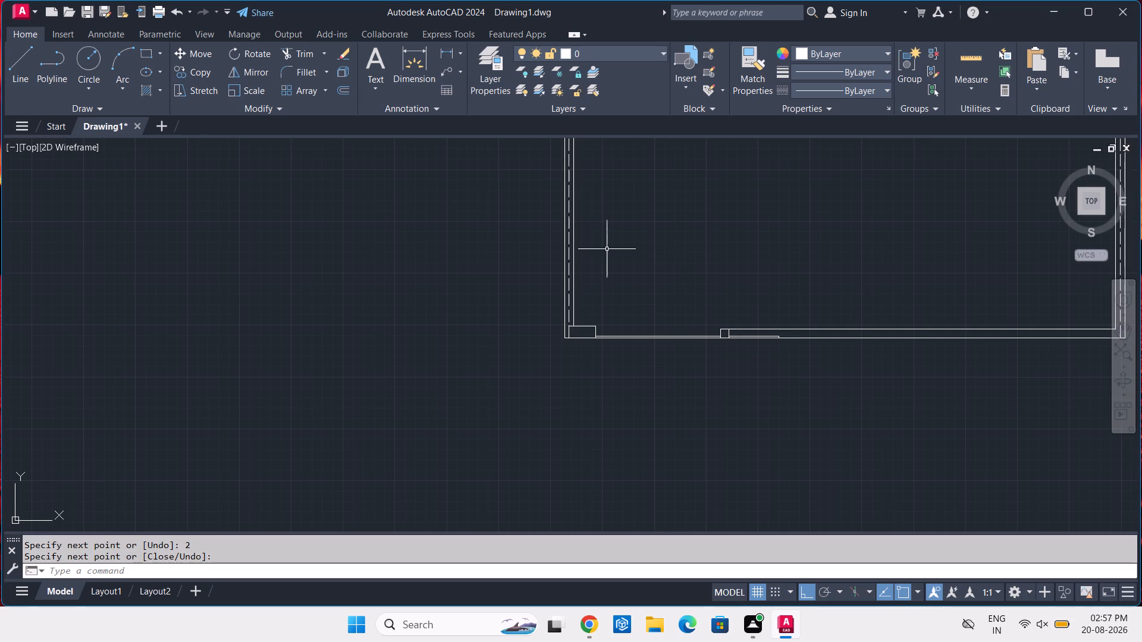
pyautogui.scroll(3, 588, 310)
pyautogui.click(567, 376)
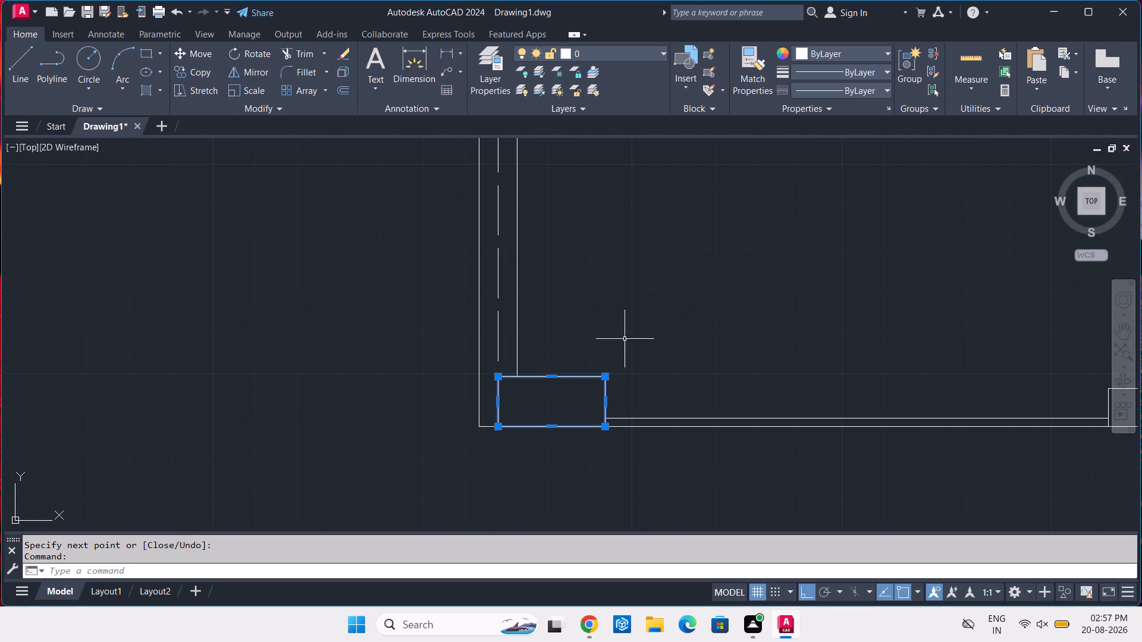
pyautogui.write('CO')
pyautogui.press('space')
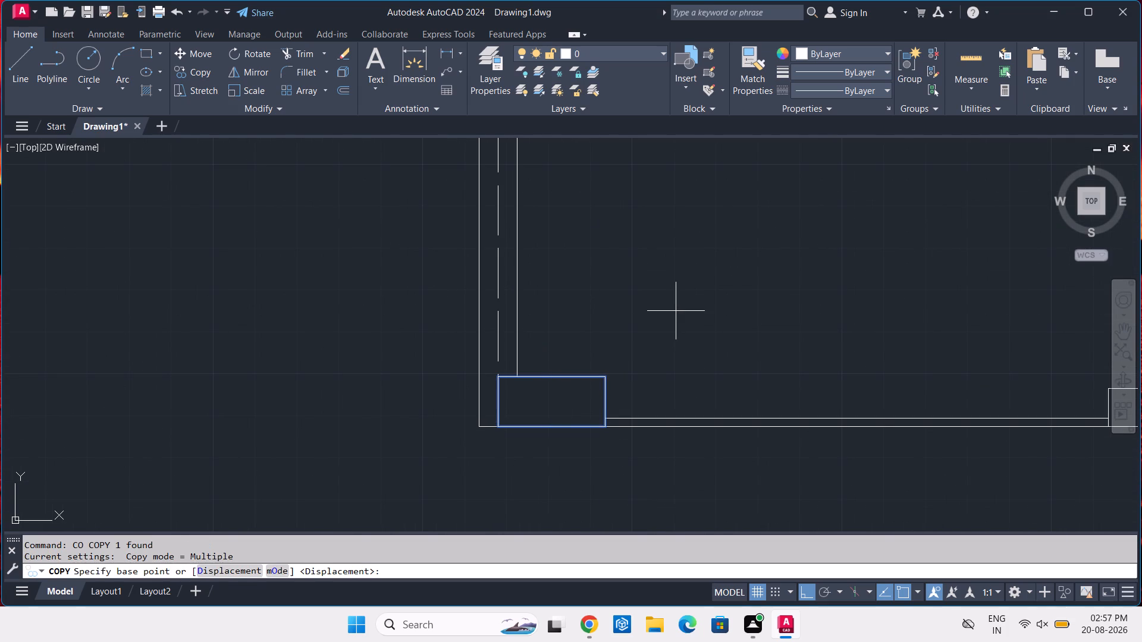
pyautogui.scroll(3, 449, 430)
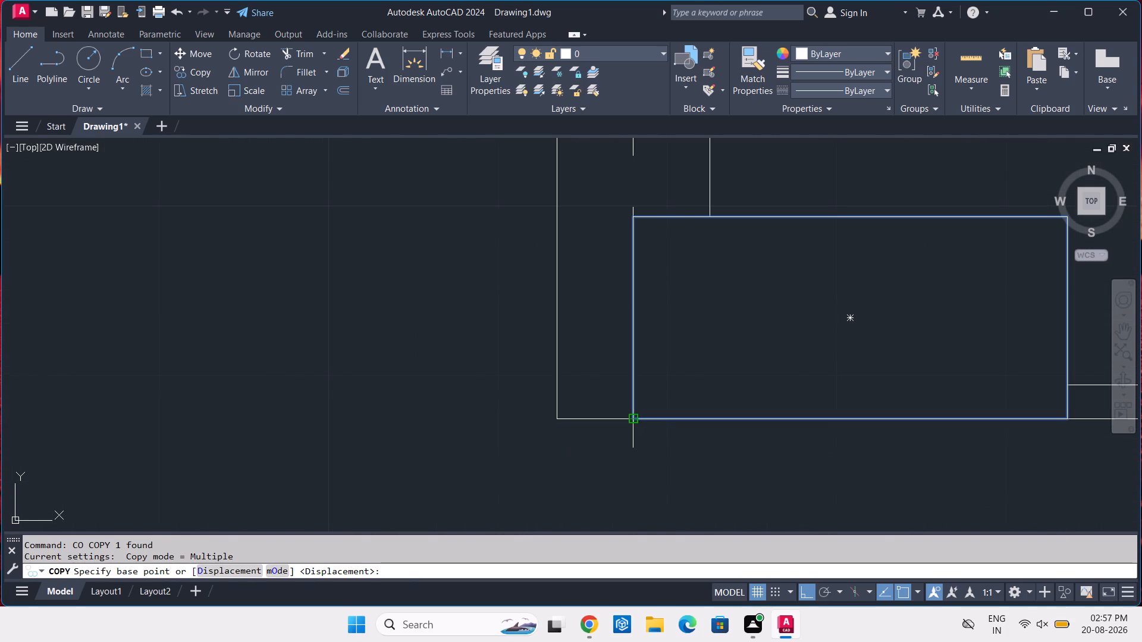
pyautogui.click(633, 422)
pyautogui.scroll(-3, 825, 413)
pyautogui.moveTo(825, 413); pyautogui.dragTo(25, 221, button='middle')
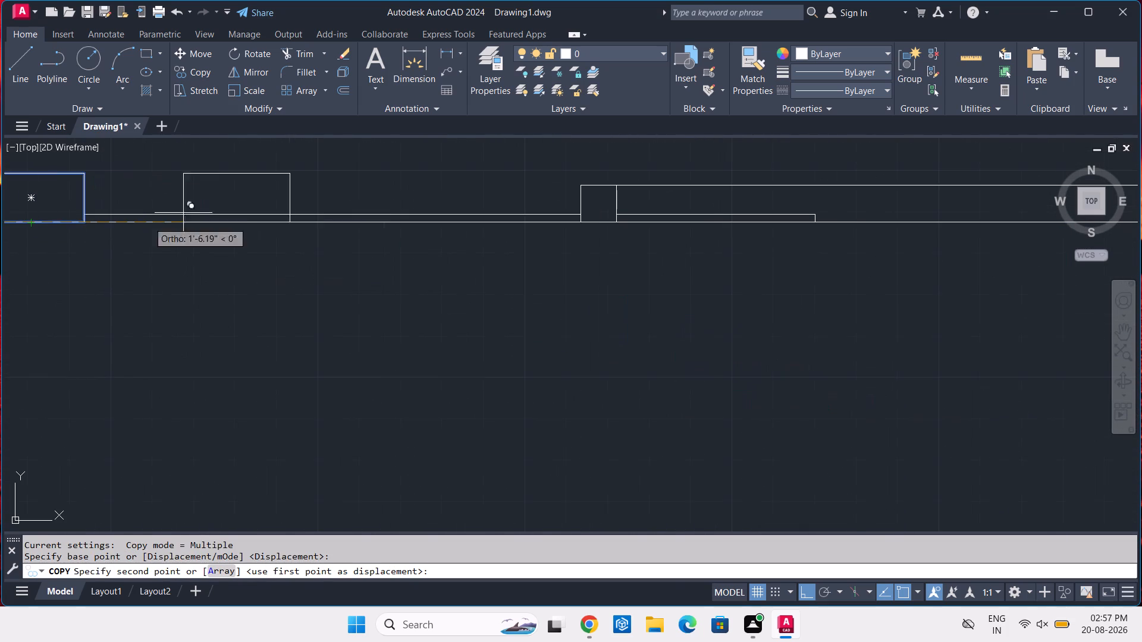
pyautogui.moveTo(801, 196); pyautogui.dragTo(581, 202, button='middle')
pyautogui.scroll(3, 581, 202)
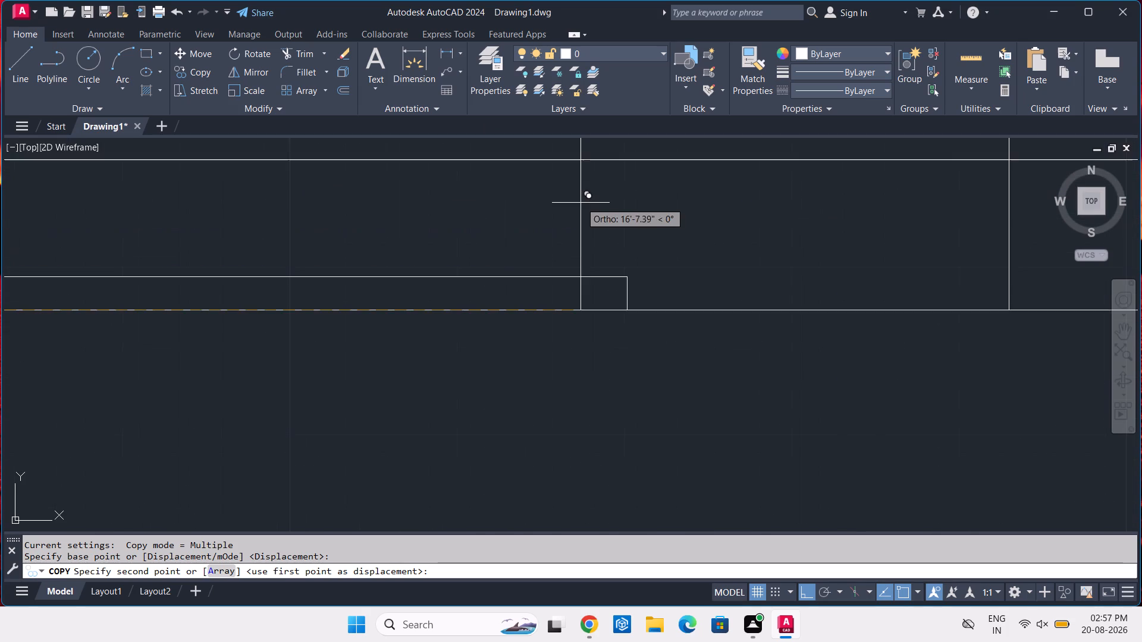
pyautogui.scroll(2, 581, 203)
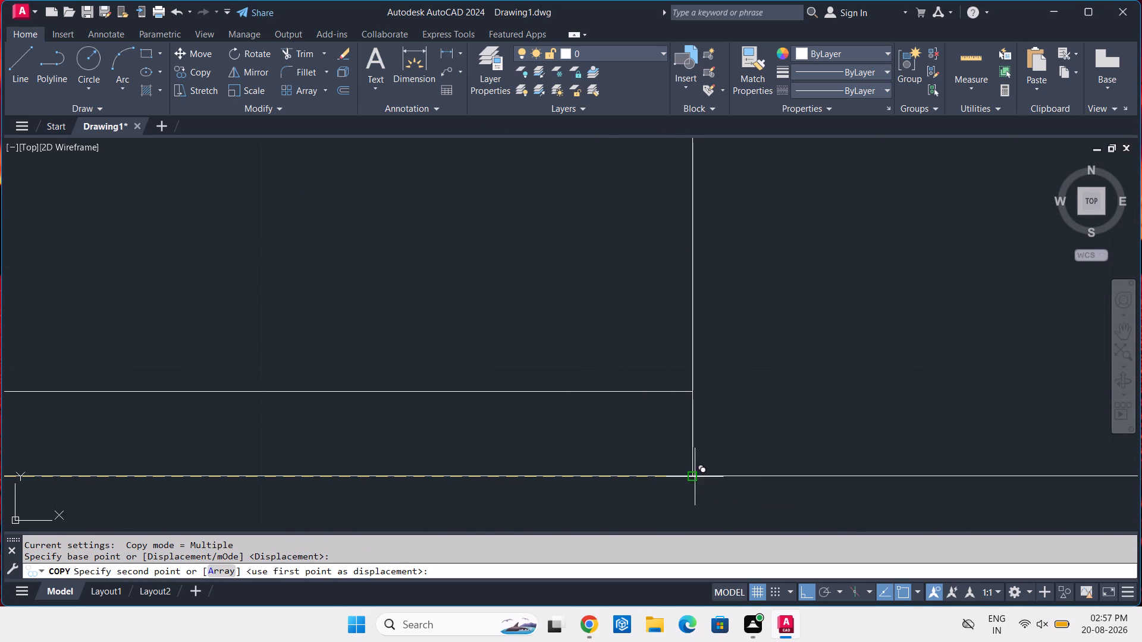
pyautogui.click(695, 476)
pyautogui.scroll(-3, 716, 437)
pyautogui.press('Return')
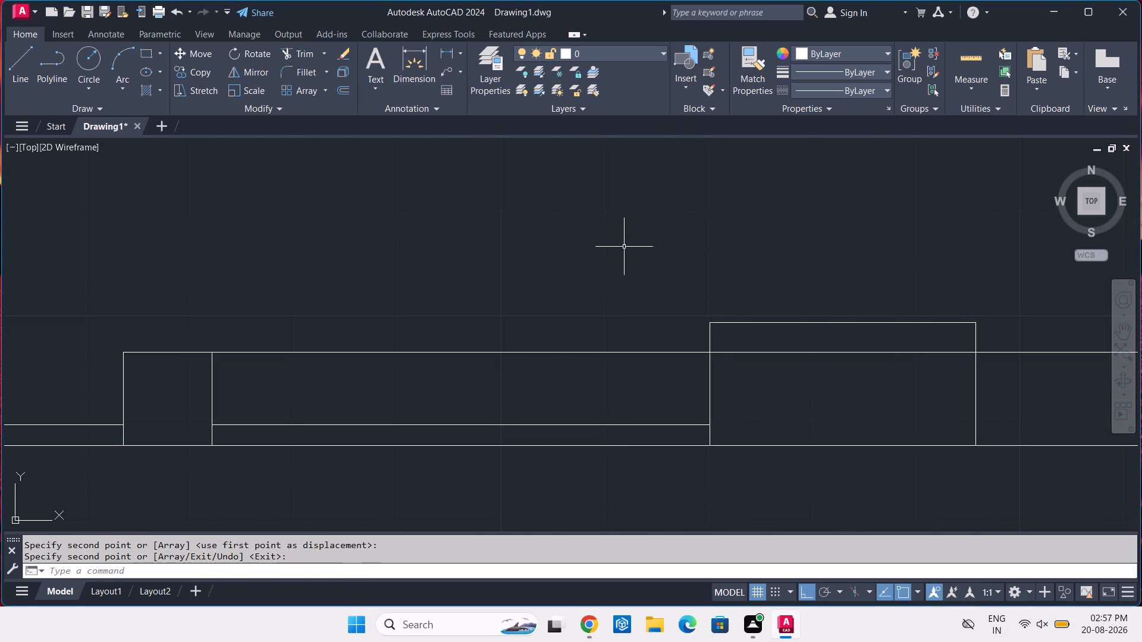
# Trim the south wall's inner line above the 4' outline and inside the copied rectangle at its east end.
pyautogui.write('TR')
pyautogui.press('space')
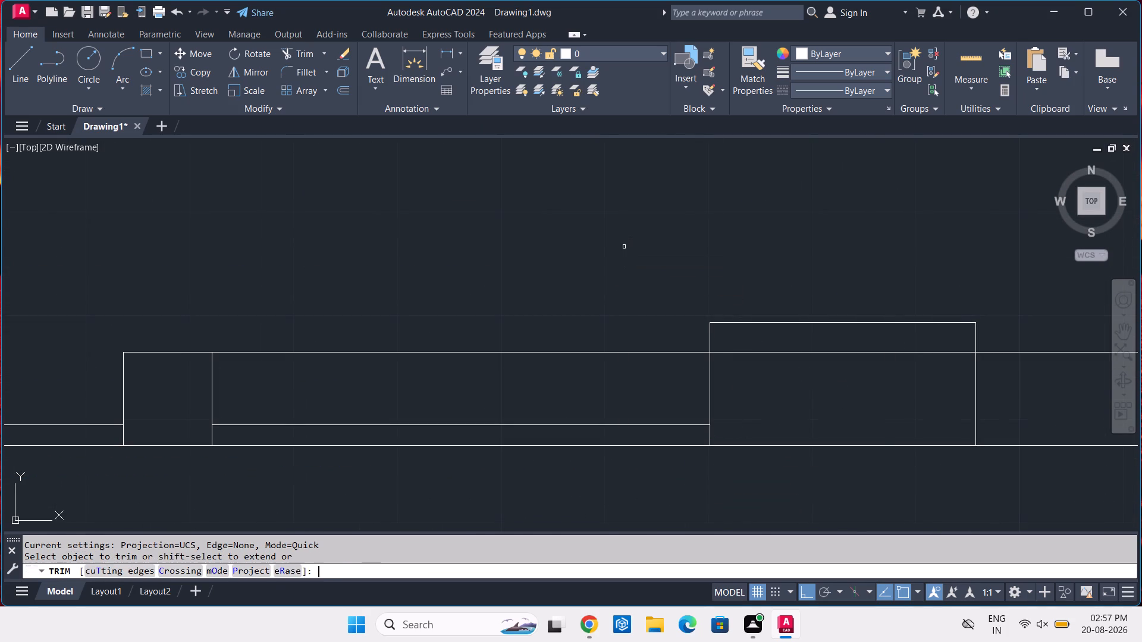
pyautogui.click(624, 247)
pyautogui.click(611, 366)
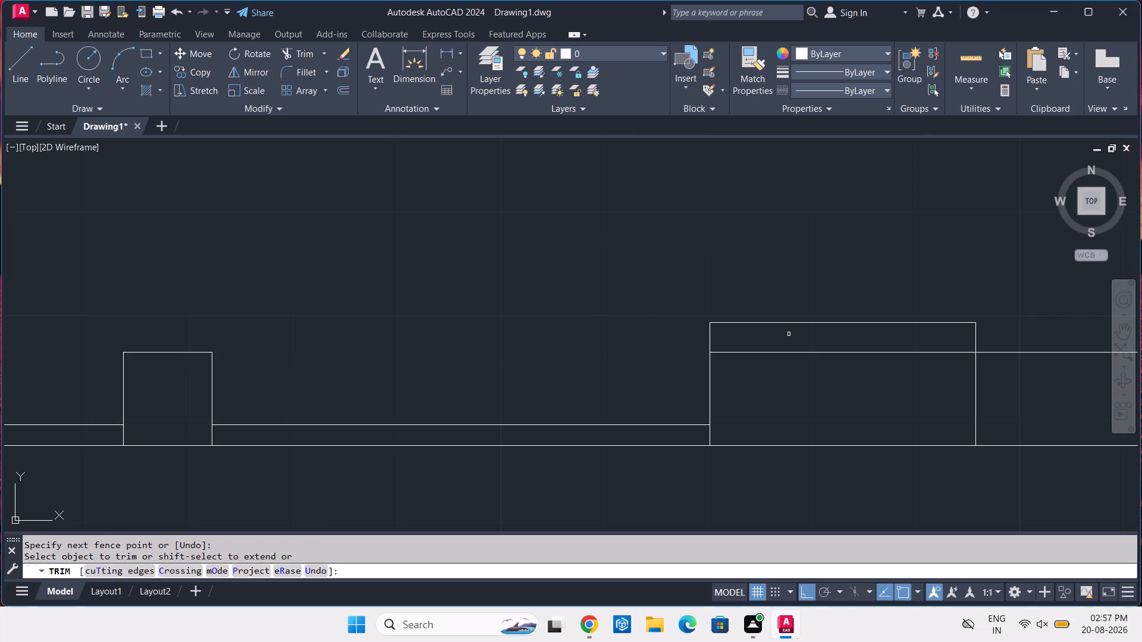
pyautogui.click(801, 334)
pyautogui.click(832, 393)
pyautogui.scroll(-2, 843, 391)
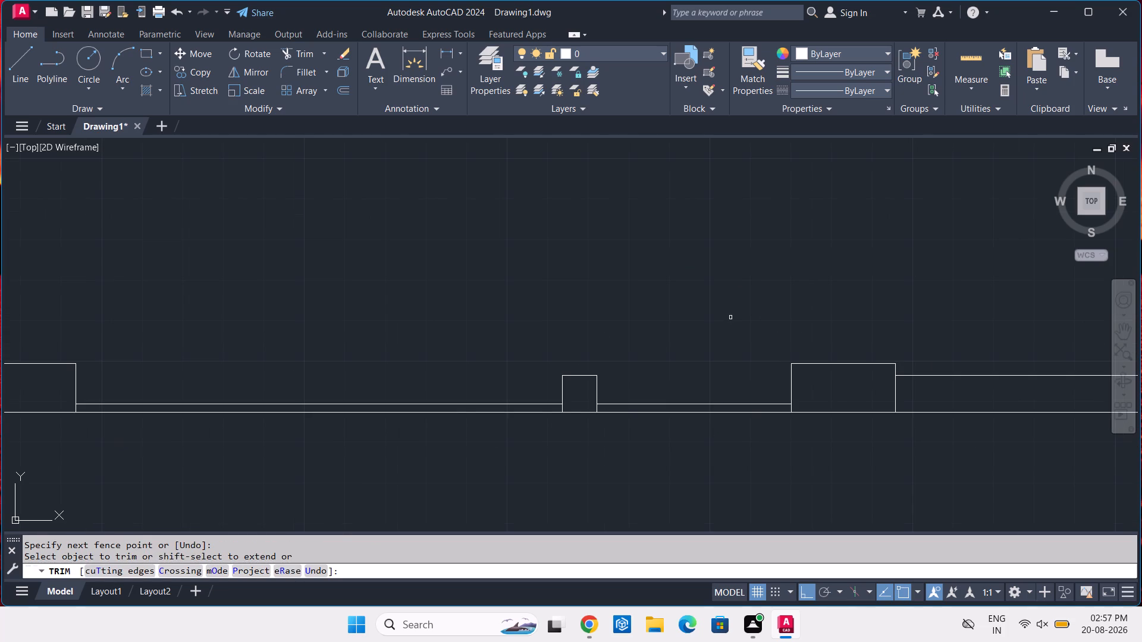
pyautogui.moveTo(730, 317); pyautogui.dragTo(680, 304, button='middle')
pyautogui.press('Return')
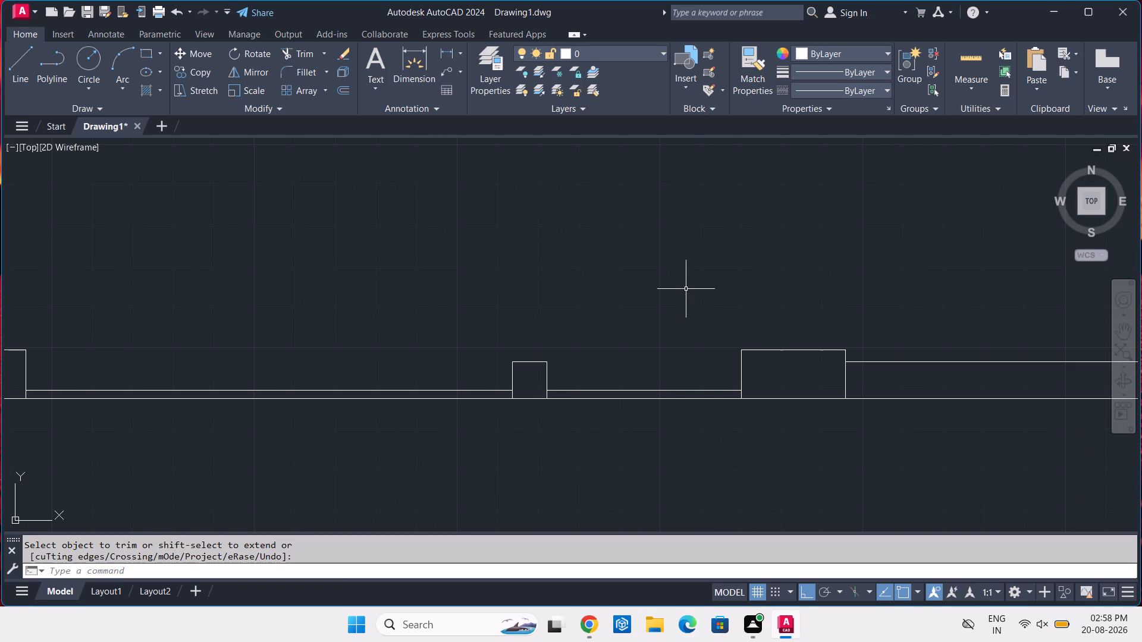
# Draw a short line across the south wall from inner to outer face, just west of the southeast inner corner.
pyautogui.moveTo(871, 388); pyautogui.dragTo(636, 387, button='middle')
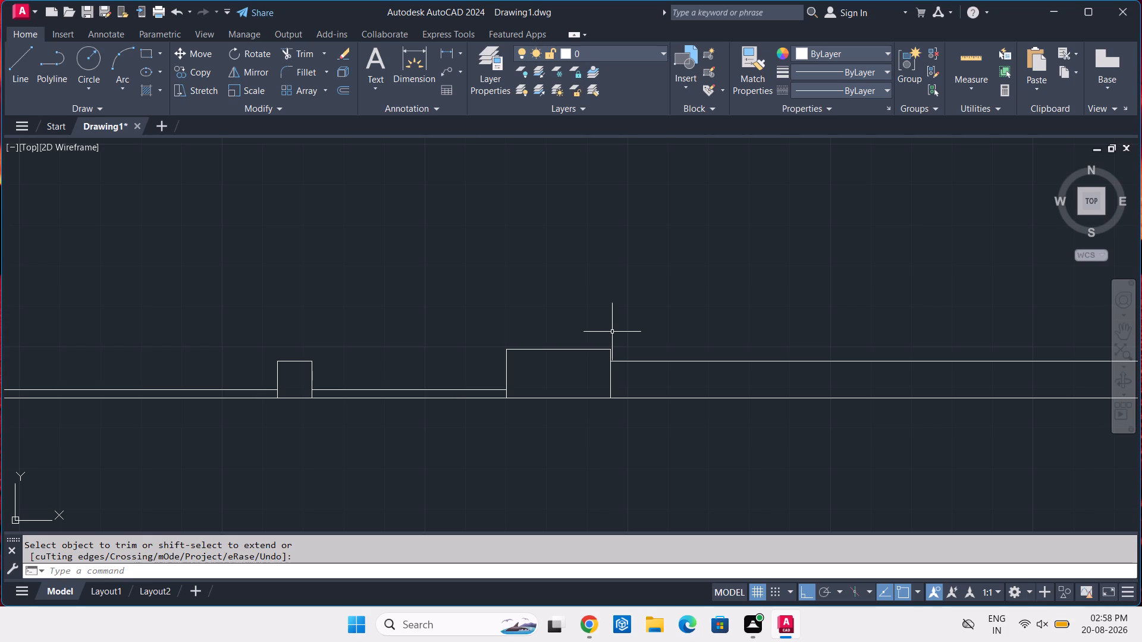
pyautogui.moveTo(669, 280); pyautogui.dragTo(0, 1, button='middle')
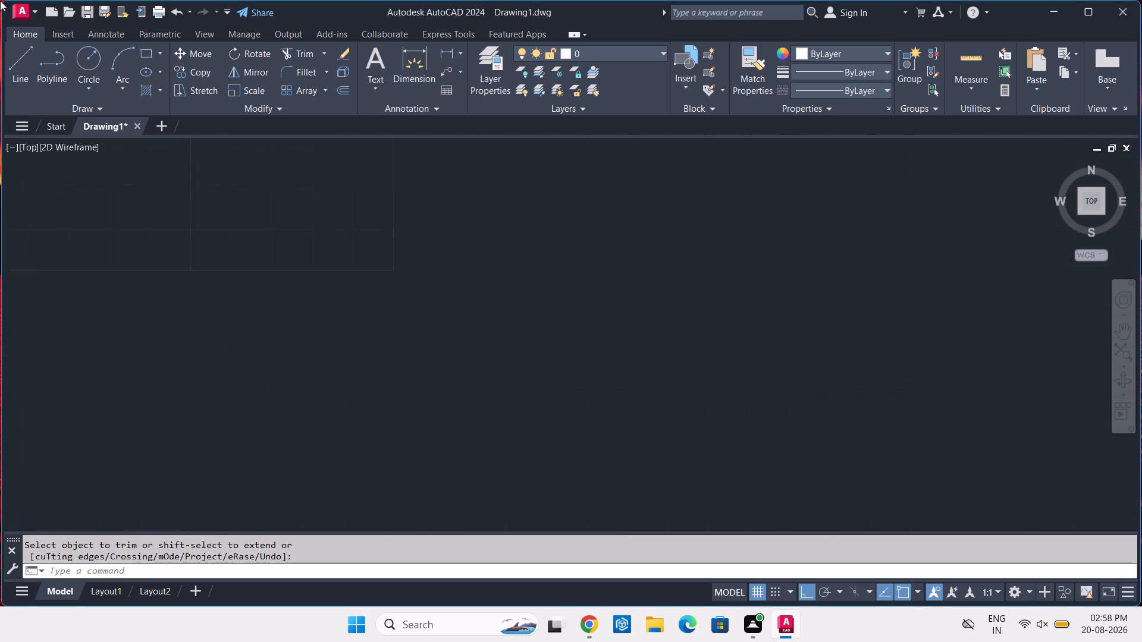
pyautogui.scroll(-3, 930, 332)
pyautogui.moveTo(934, 285); pyautogui.dragTo(820, 301, button='middle')
pyautogui.scroll(3, 803, 276)
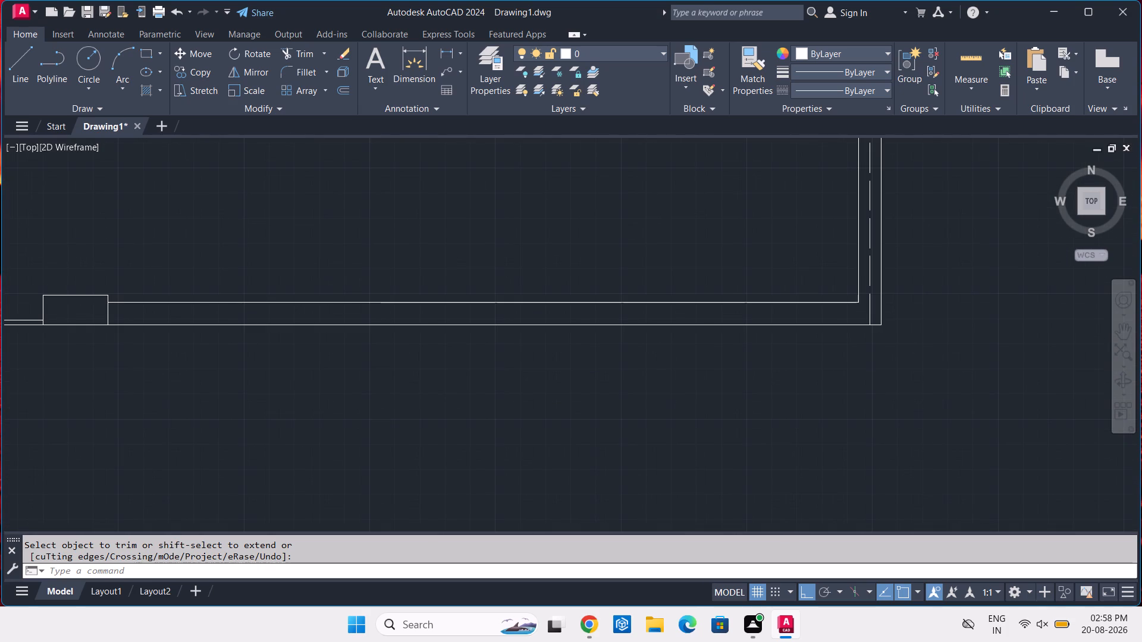
pyautogui.write('L TK')
pyautogui.press('space')
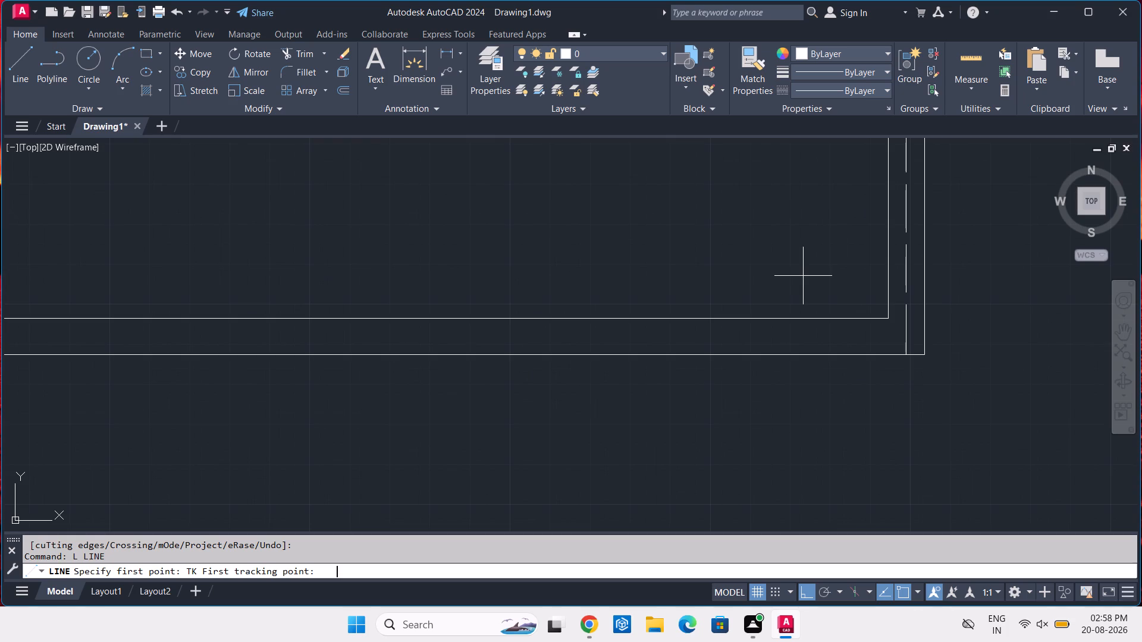
pyautogui.click(884, 322)
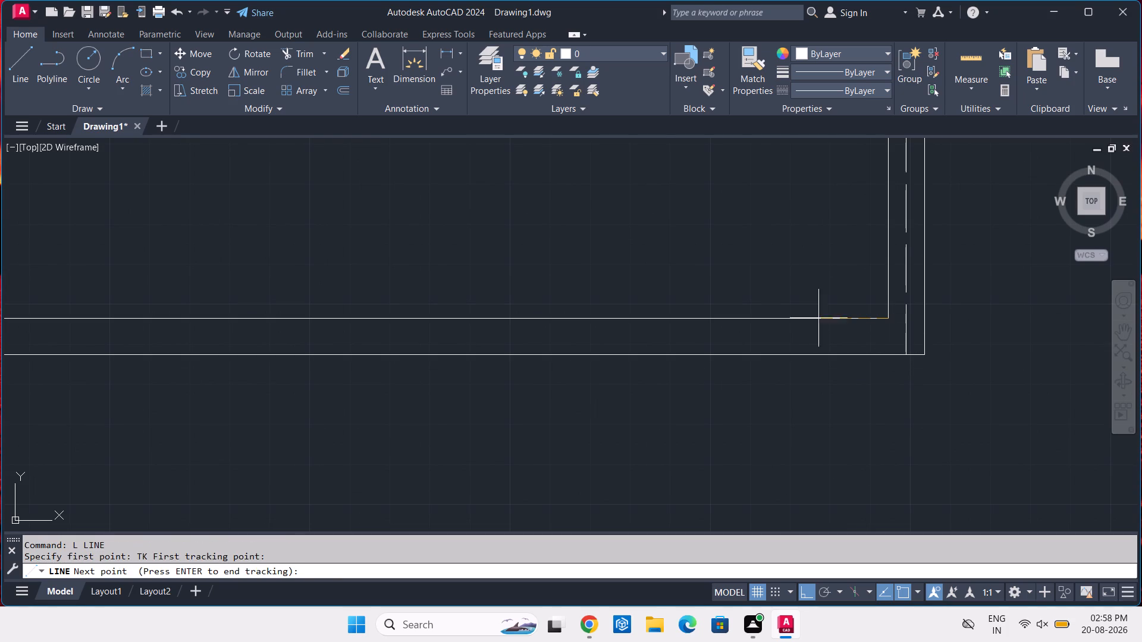
pyautogui.click(824, 324)
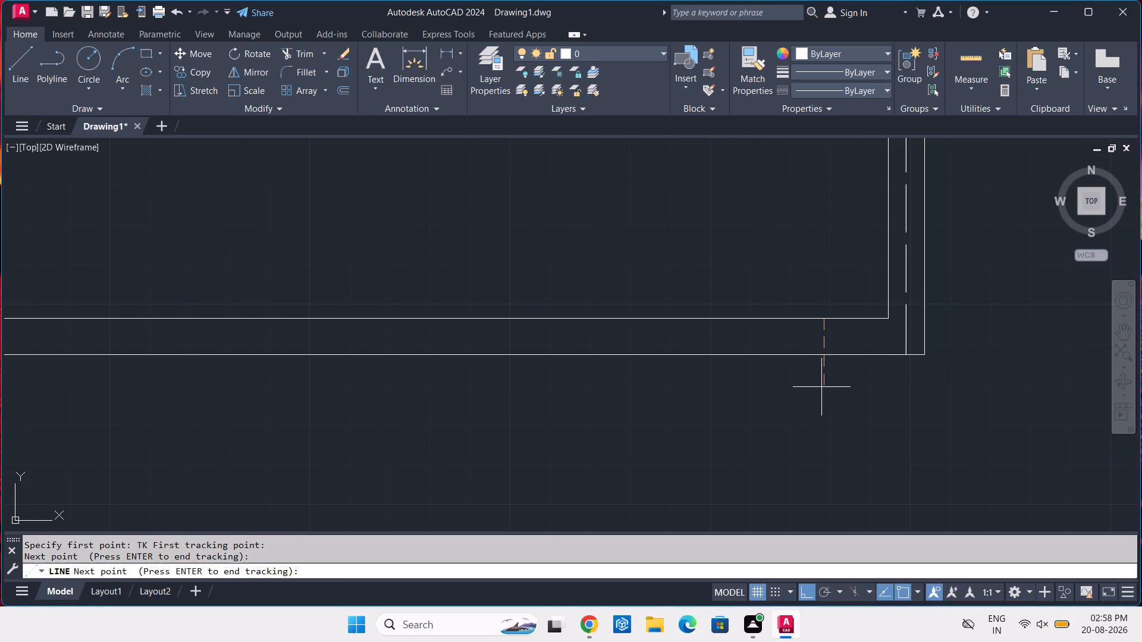
pyautogui.press('Return')
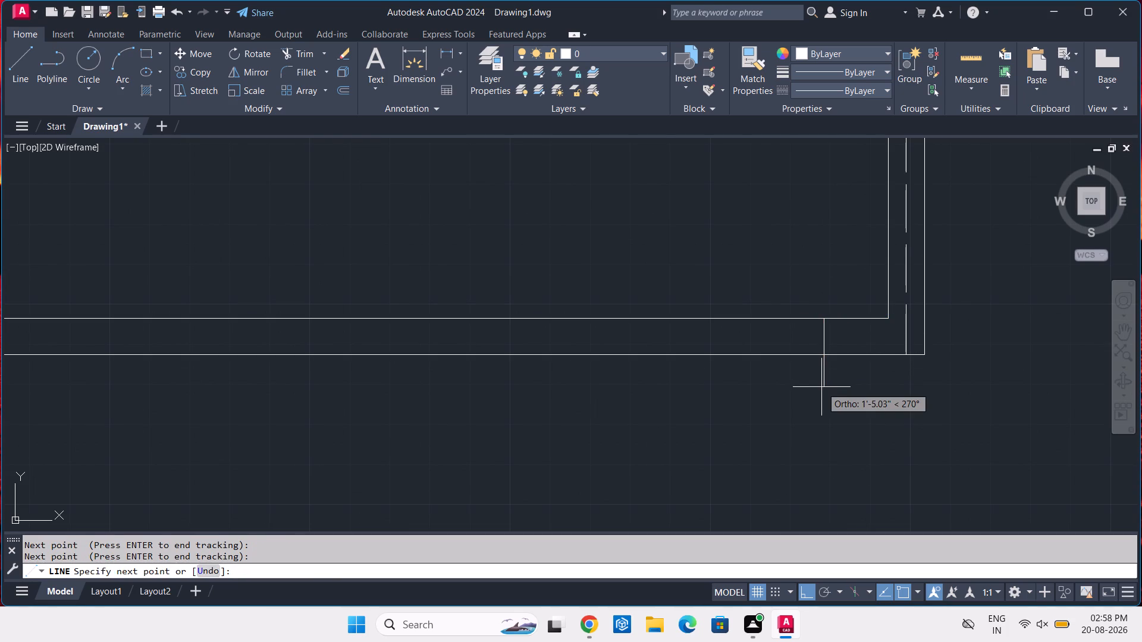
pyautogui.click(826, 357)
pyautogui.press('Return')
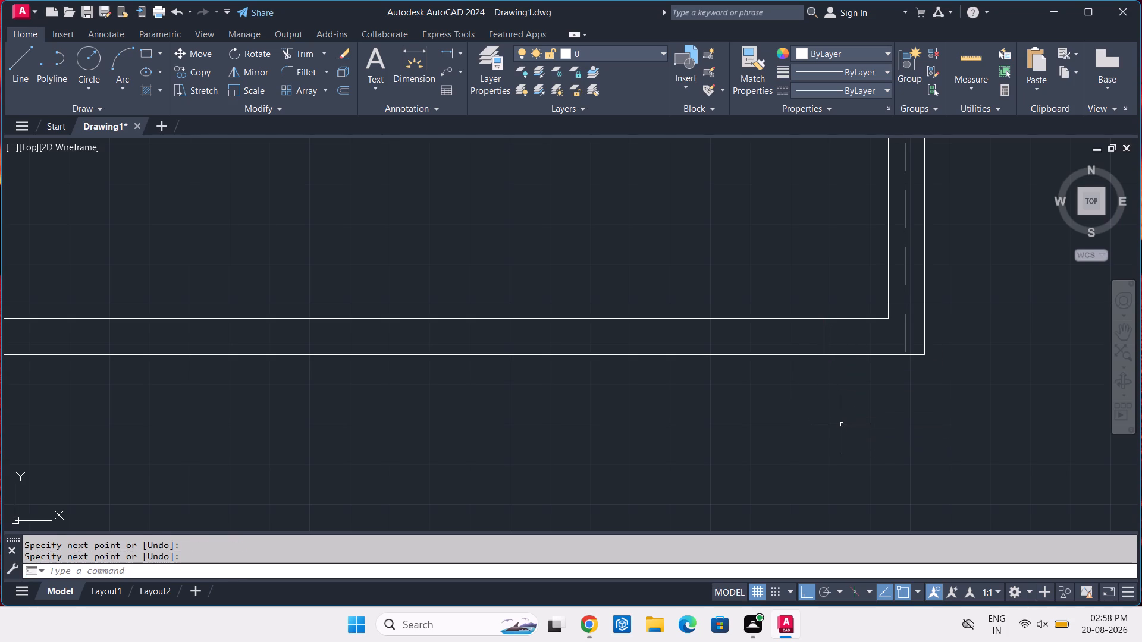
# Draw connected lines from the copied rectangle's southeast corner: 3", 2", 2" and 2" east along the outer face, and 4.5" north.
pyautogui.scroll(-4, 842, 425)
pyautogui.moveTo(828, 396); pyautogui.dragTo(840, 400, button='middle')
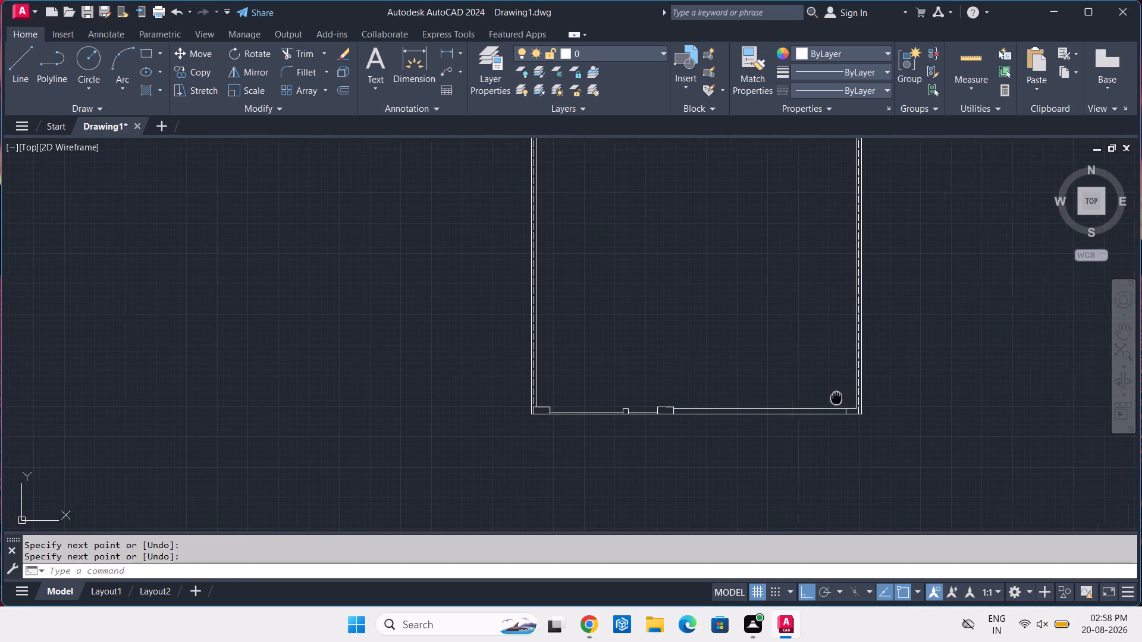
pyautogui.moveTo(840, 400); pyautogui.dragTo(848, 405, button='middle')
pyautogui.scroll(3, 826, 428)
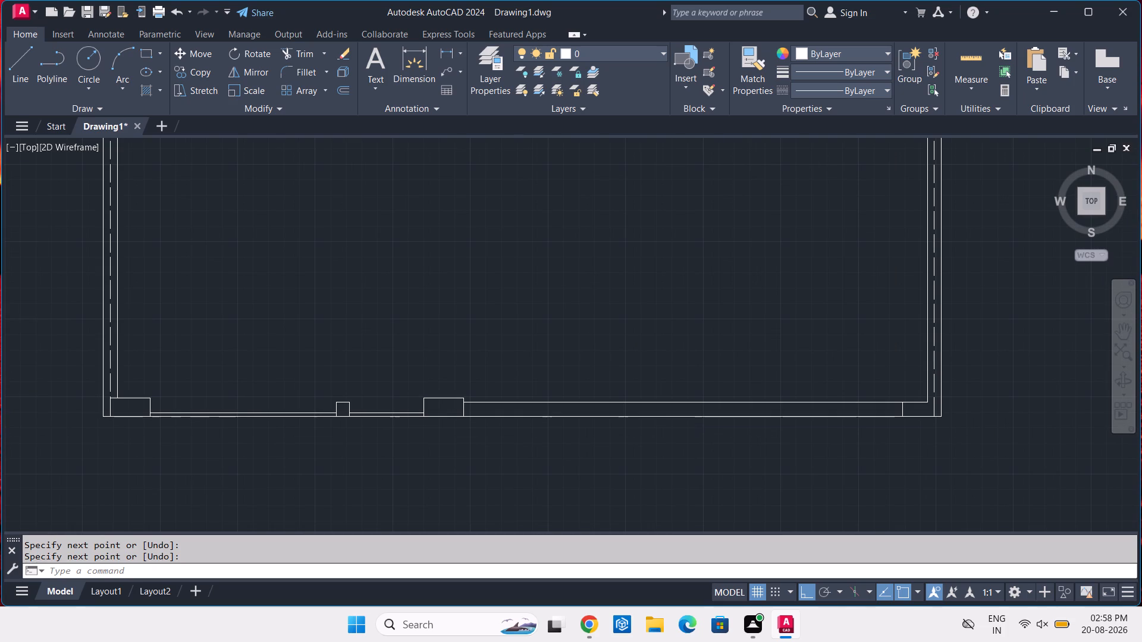
pyautogui.moveTo(738, 366); pyautogui.dragTo(845, 407, button='middle')
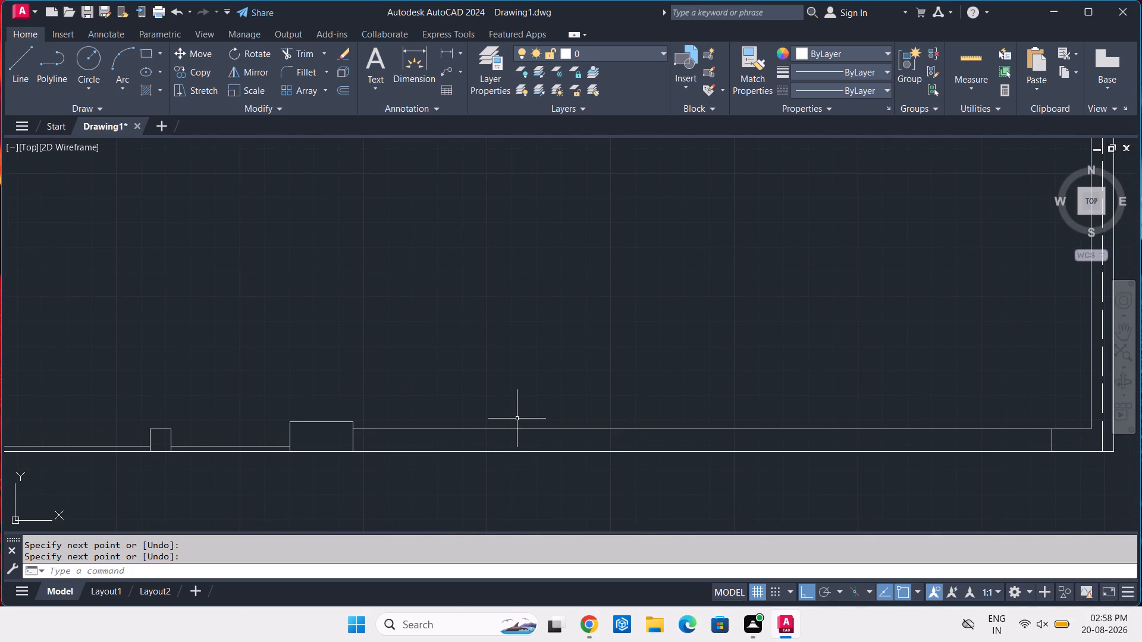
pyautogui.write('L')
pyautogui.press('space')
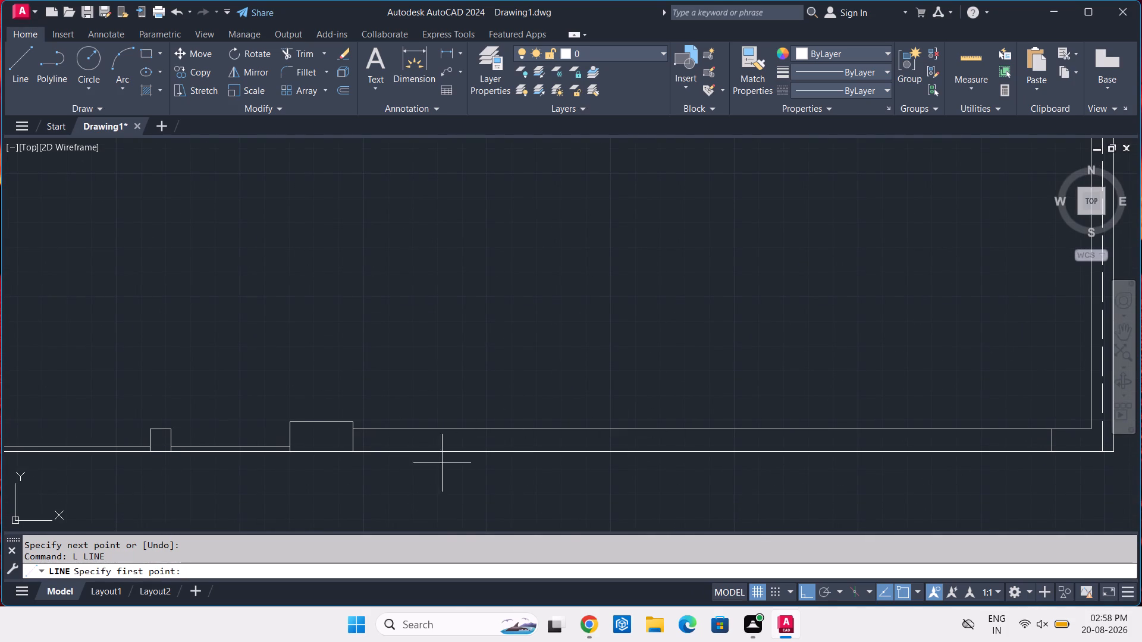
pyautogui.moveTo(383, 512); pyautogui.dragTo(446, 448, button='middle')
pyautogui.scroll(1, 447, 448)
pyautogui.scroll(3, 390, 347)
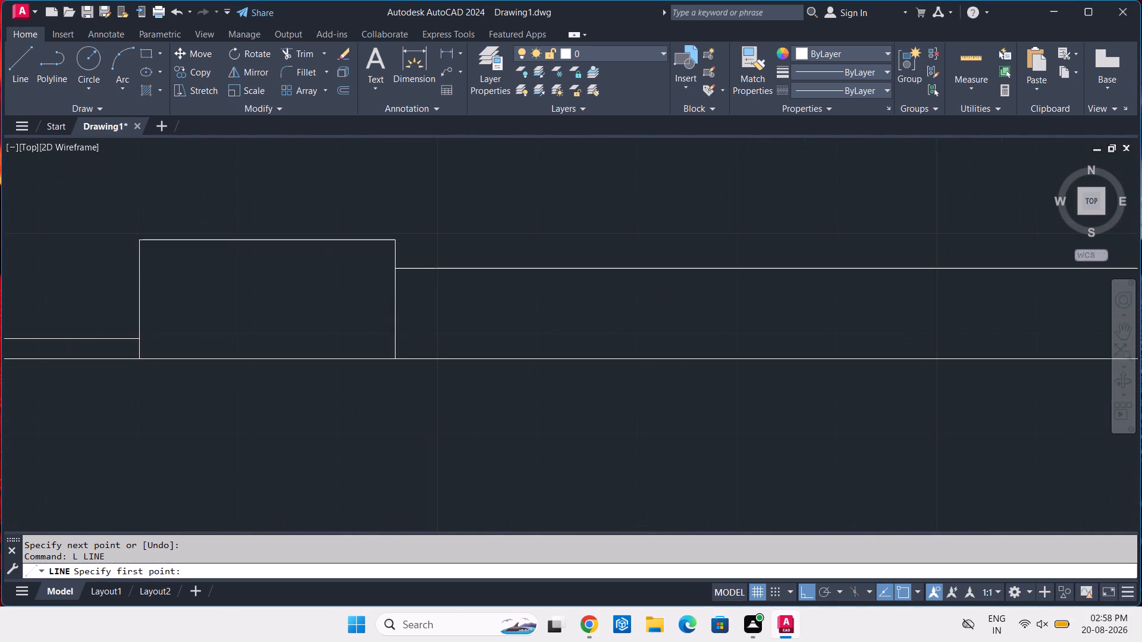
pyautogui.click(394, 364)
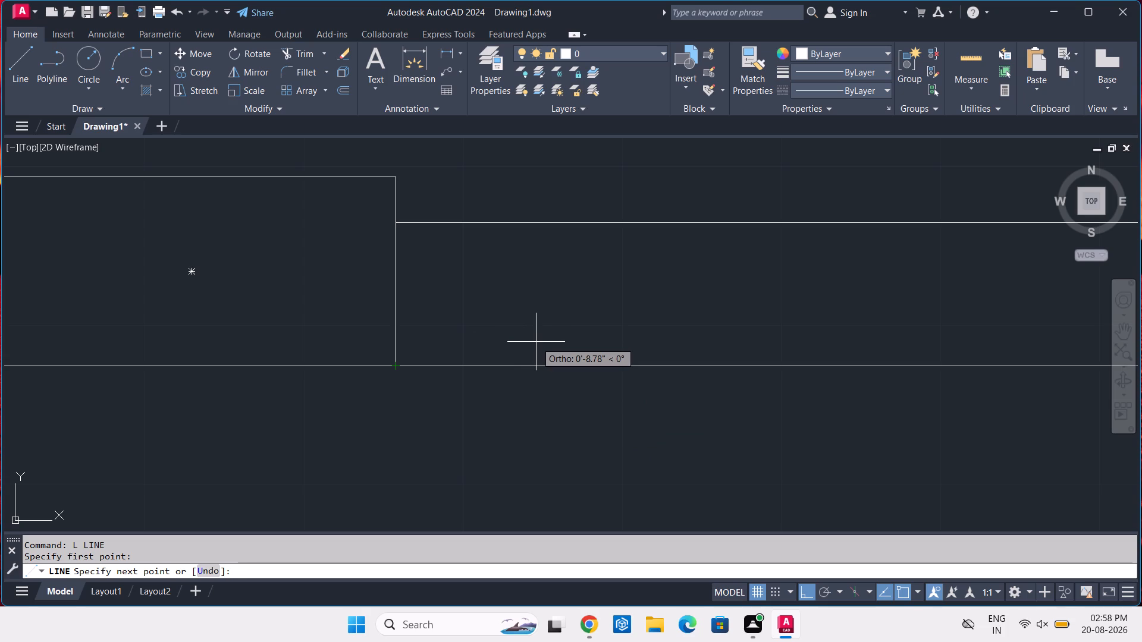
pyautogui.press('3')
pyautogui.press('Return')
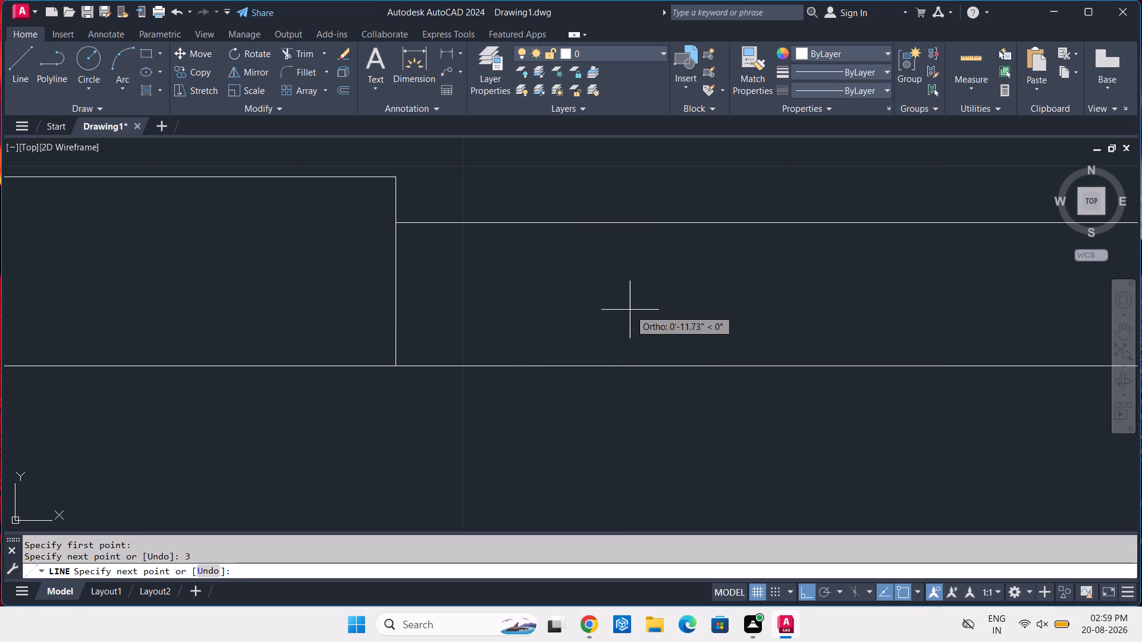
pyautogui.press('2')
pyautogui.press('Return')
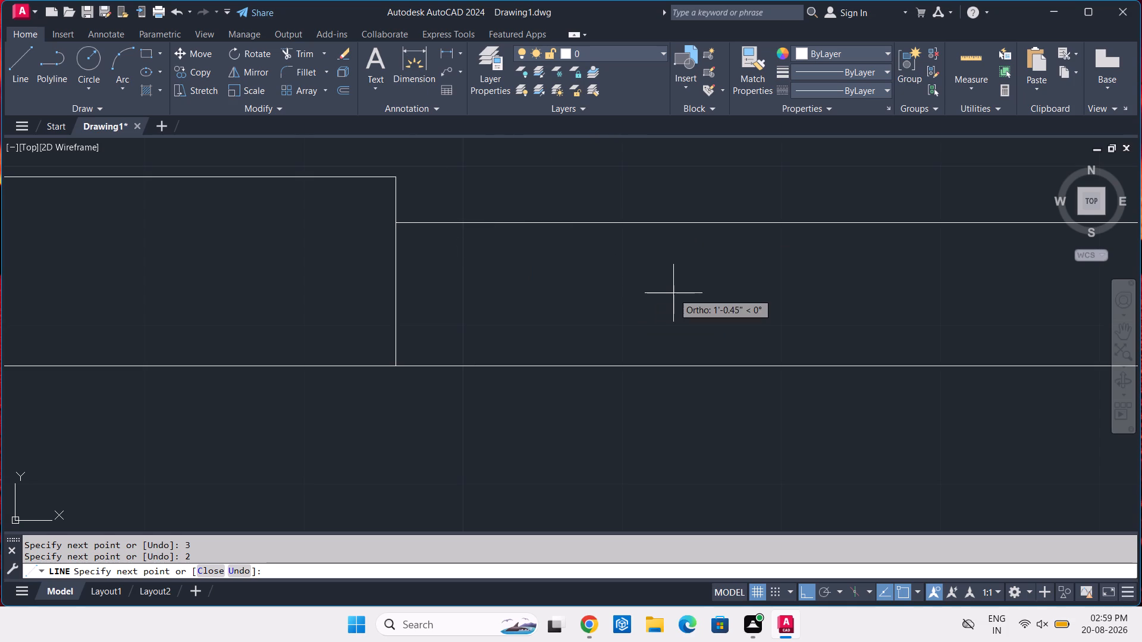
pyautogui.press('2')
pyautogui.press('Return')
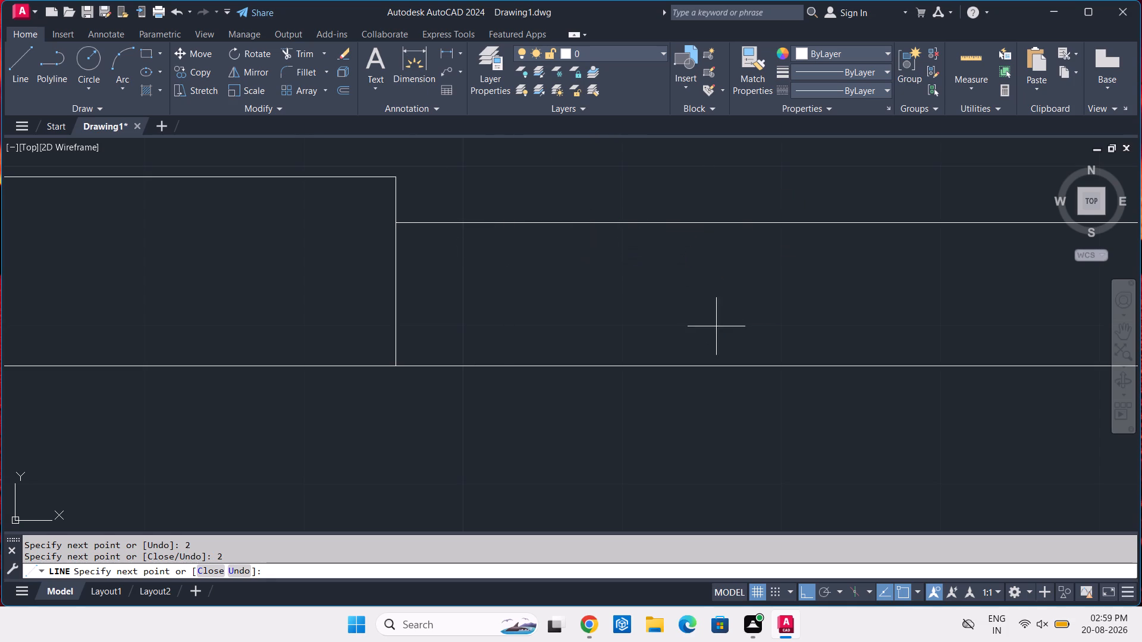
pyautogui.press('2')
pyautogui.press('Return')
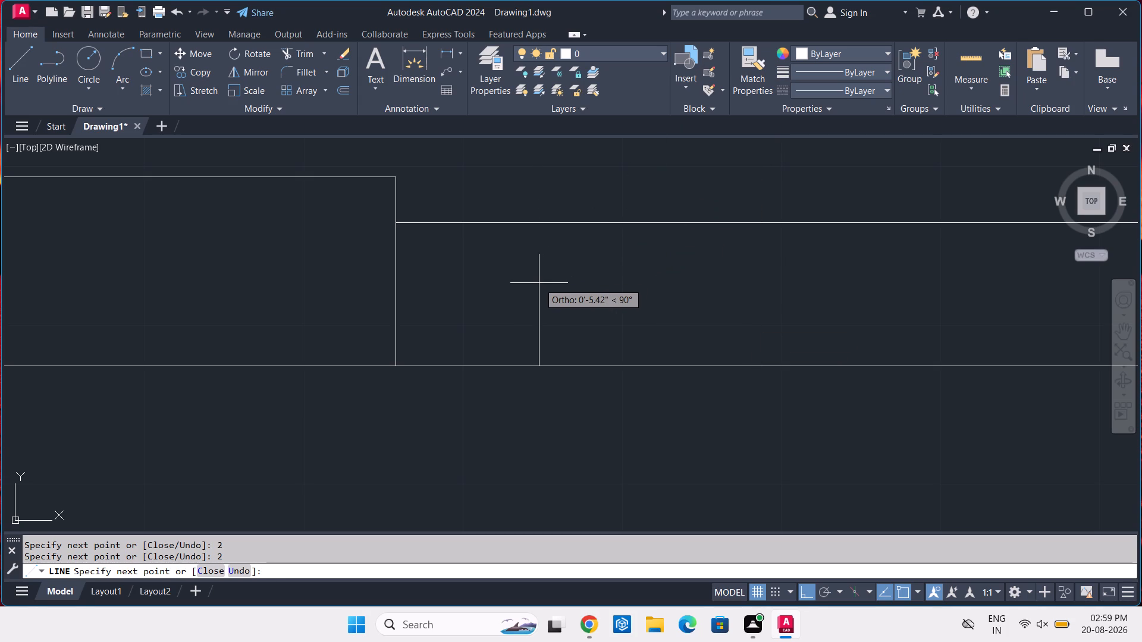
pyautogui.write('4.')
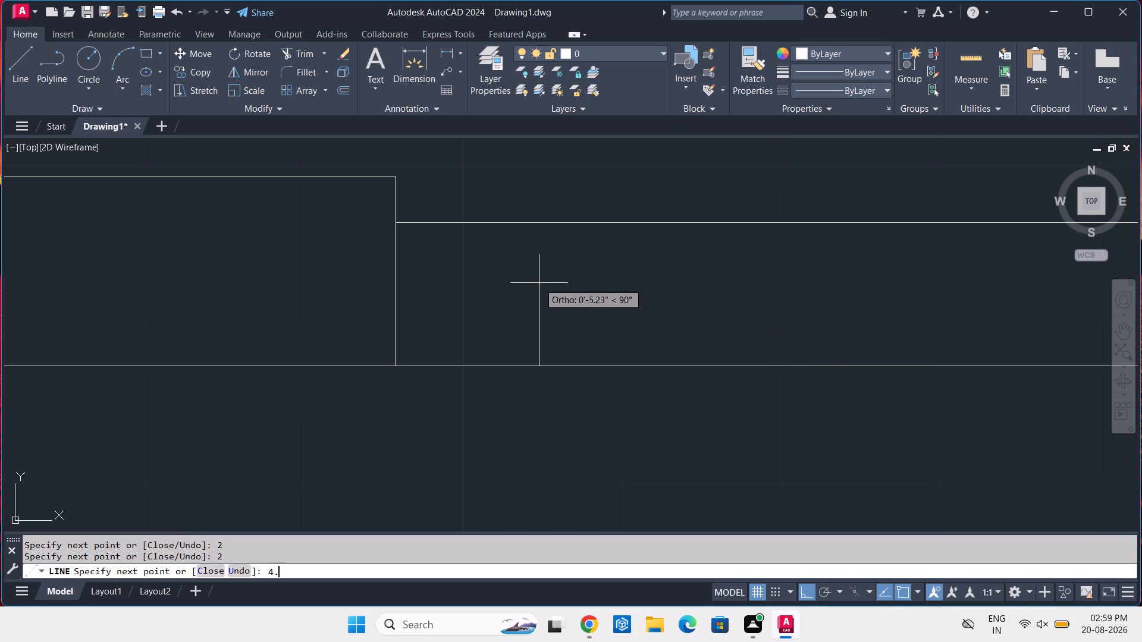
pyautogui.press('5')
pyautogui.press('Return')
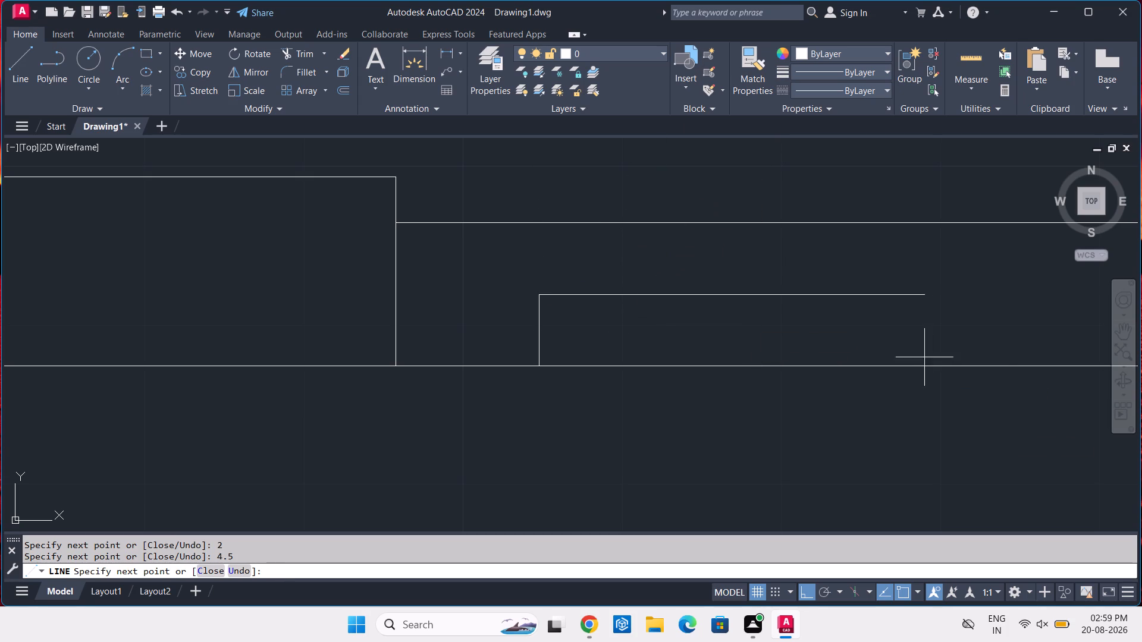
# Continue the line 6'-8" east inside the south wall and north to its inner face.
pyautogui.moveTo(905, 342); pyautogui.dragTo(634, 306, button='middle')
pyautogui.scroll(-2, 780, 281)
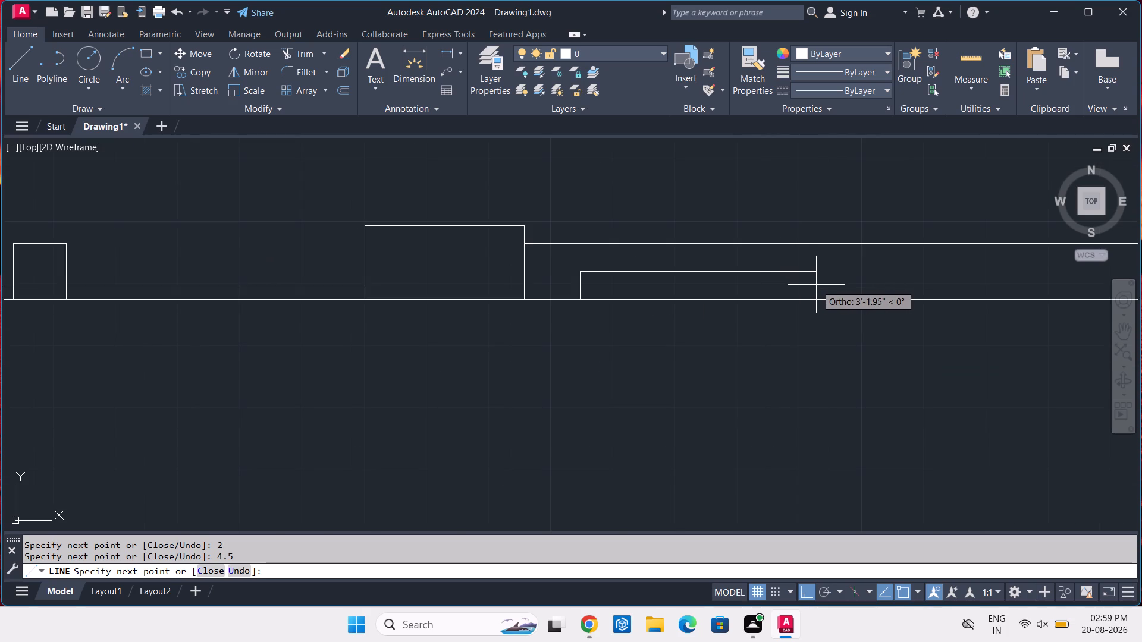
pyautogui.moveTo(816, 285); pyautogui.dragTo(530, 310, button='middle')
pyautogui.scroll(-2, 530, 310)
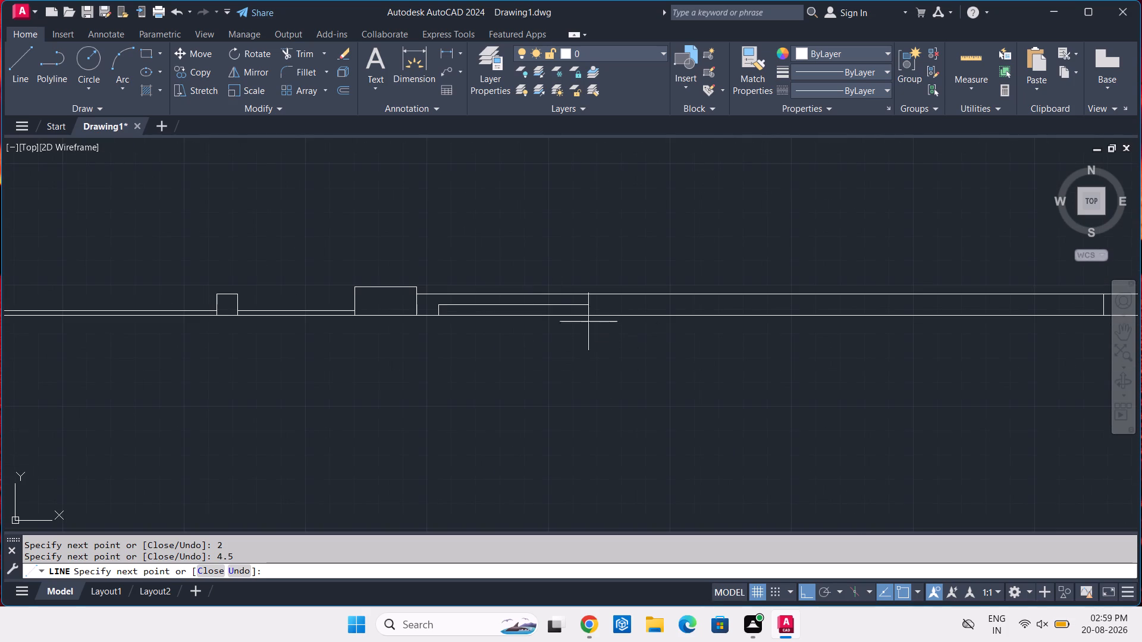
pyautogui.moveTo(746, 325); pyautogui.dragTo(639, 322, button='middle')
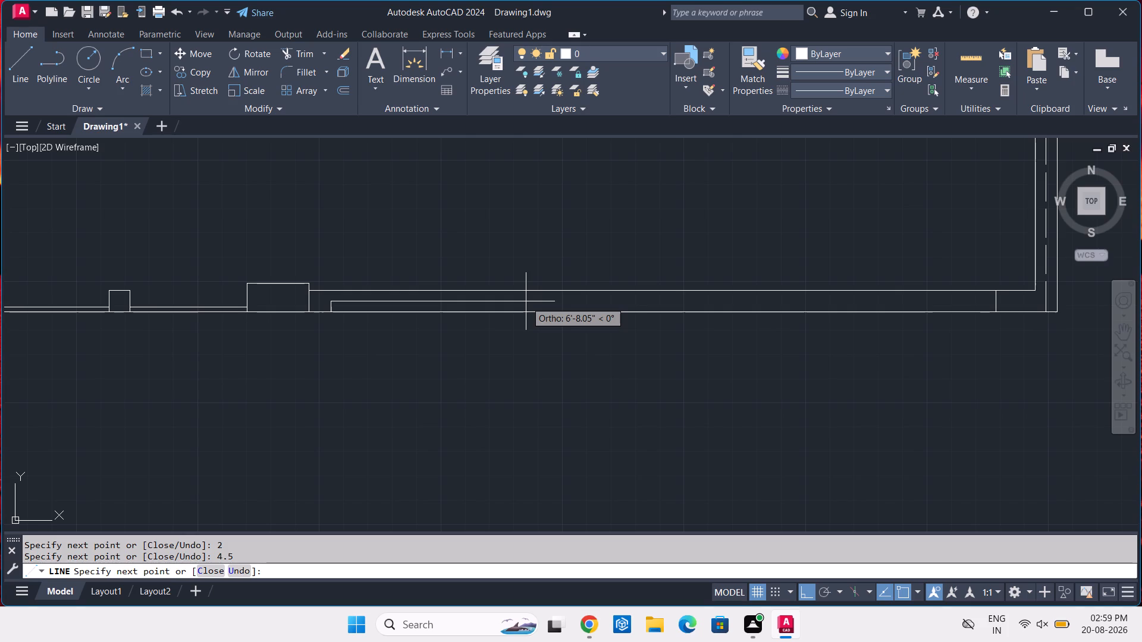
pyautogui.write("6'-")
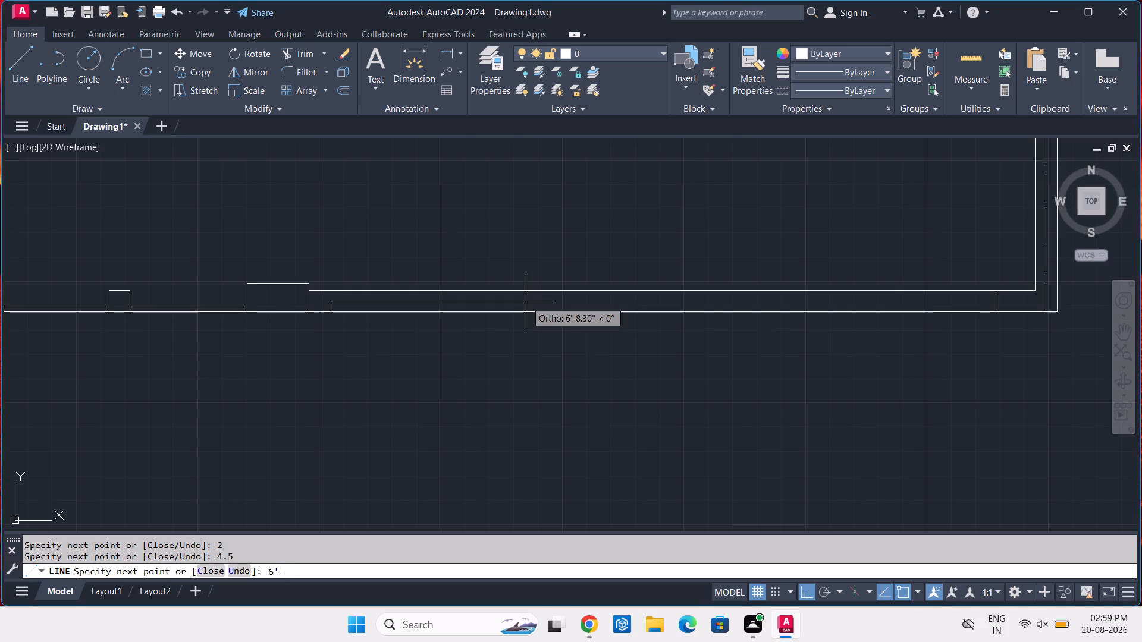
pyautogui.press('8')
pyautogui.press('Return')
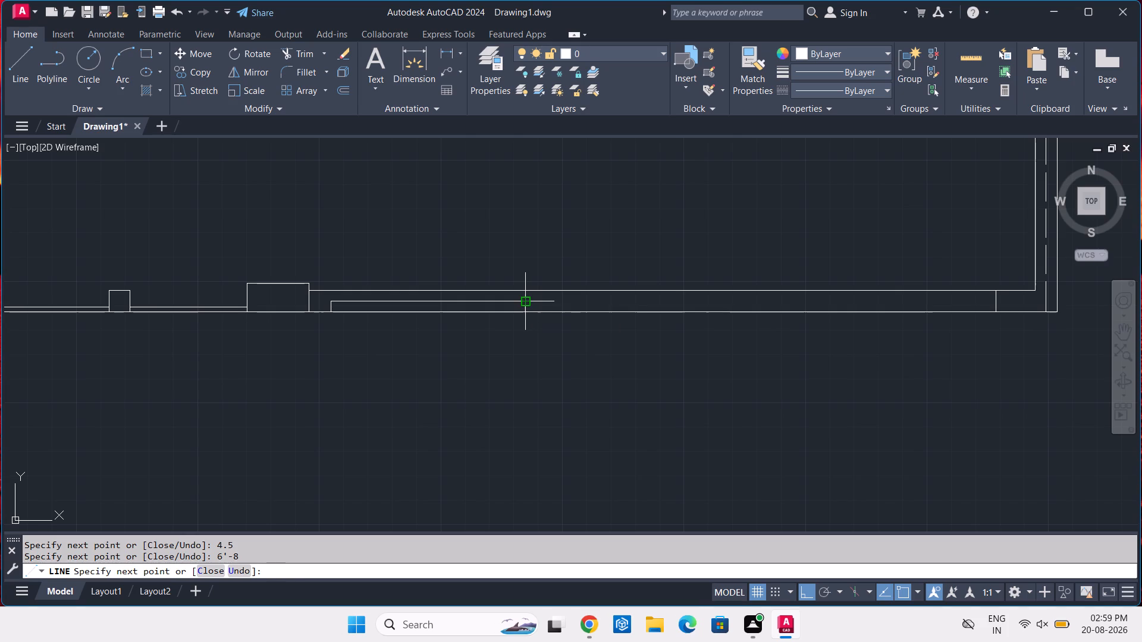
pyautogui.scroll(3, 534, 279)
pyautogui.click(488, 326)
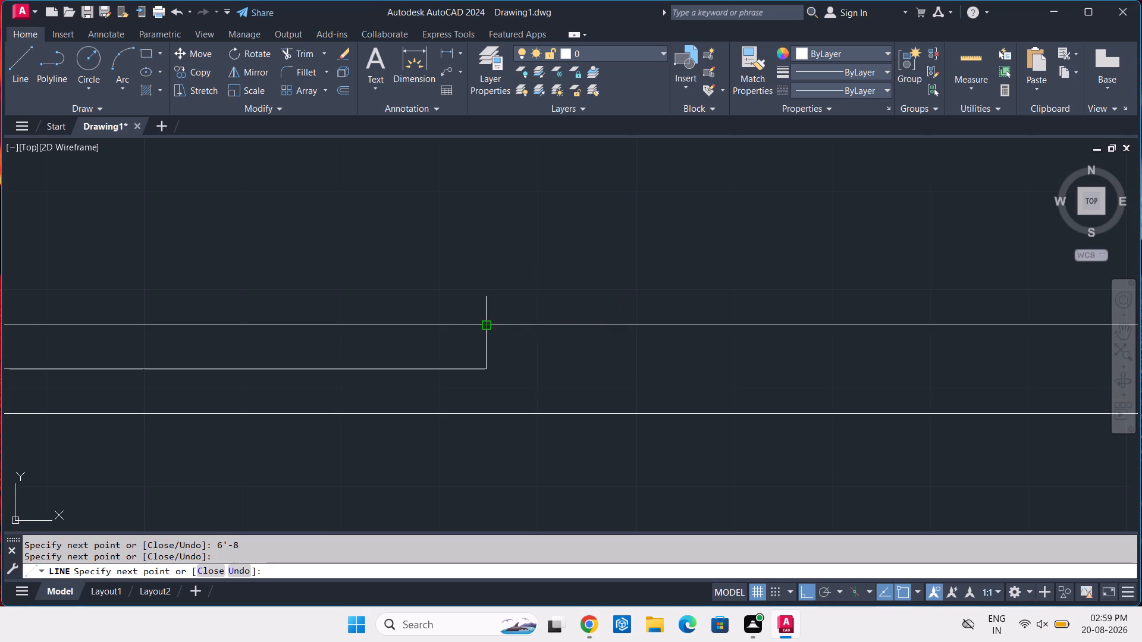
pyautogui.press('Return')
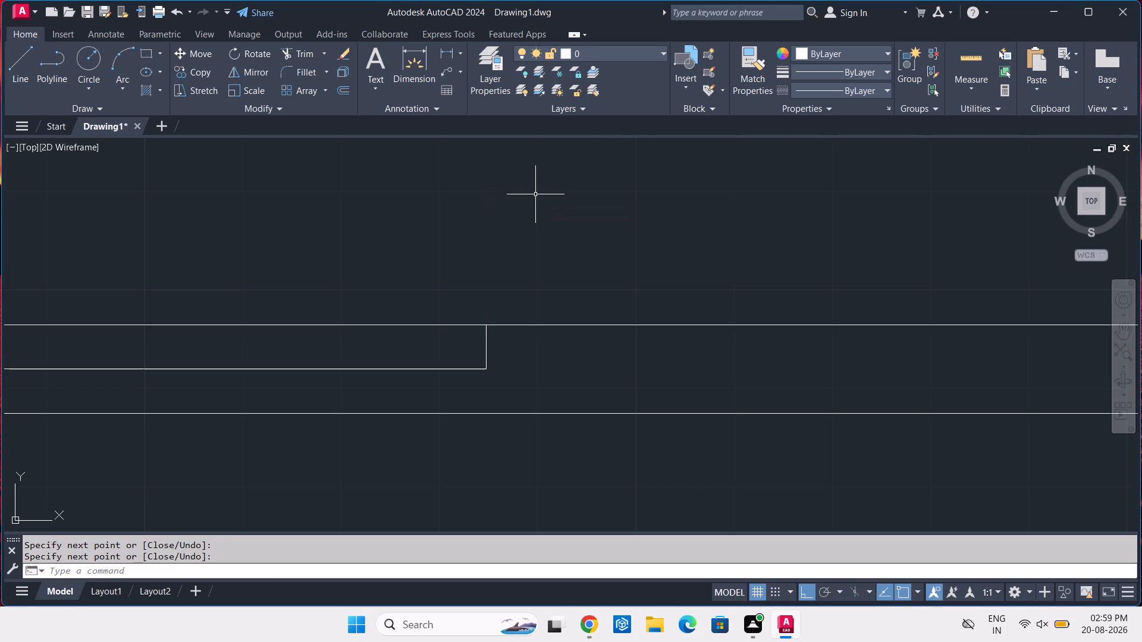
# Set the current linetype to ACAD_ISO02W100 and draw a line from the stepped section's east inner corner south to the wall's outer face.
pyautogui.click(870, 89)
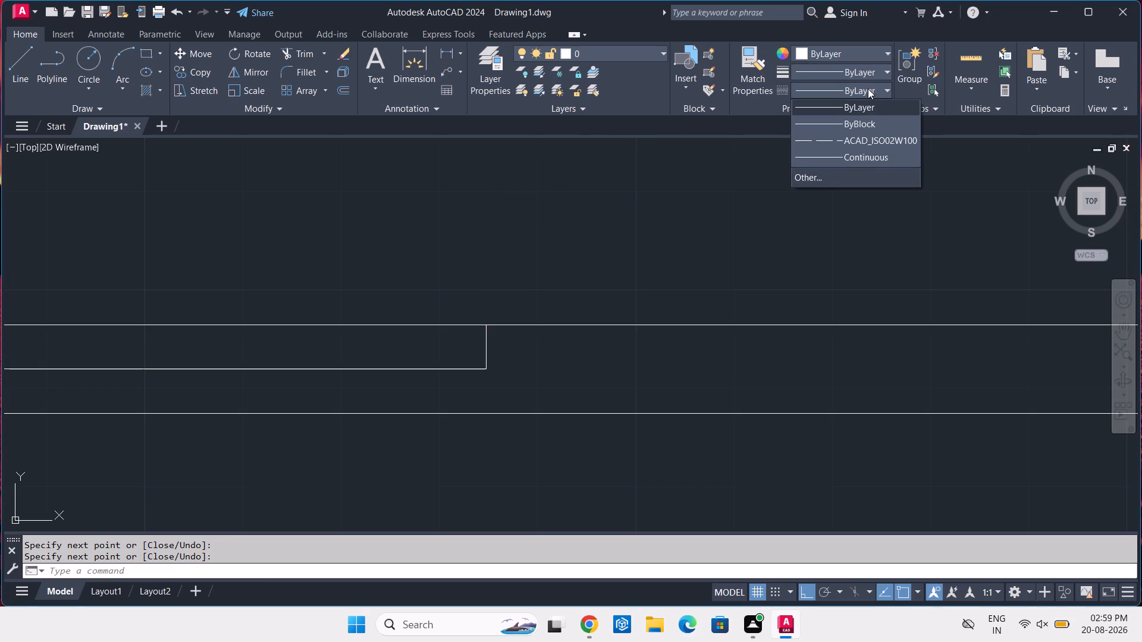
pyautogui.click(867, 135)
pyautogui.moveTo(732, 295); pyautogui.dragTo(1015, 212, button='middle')
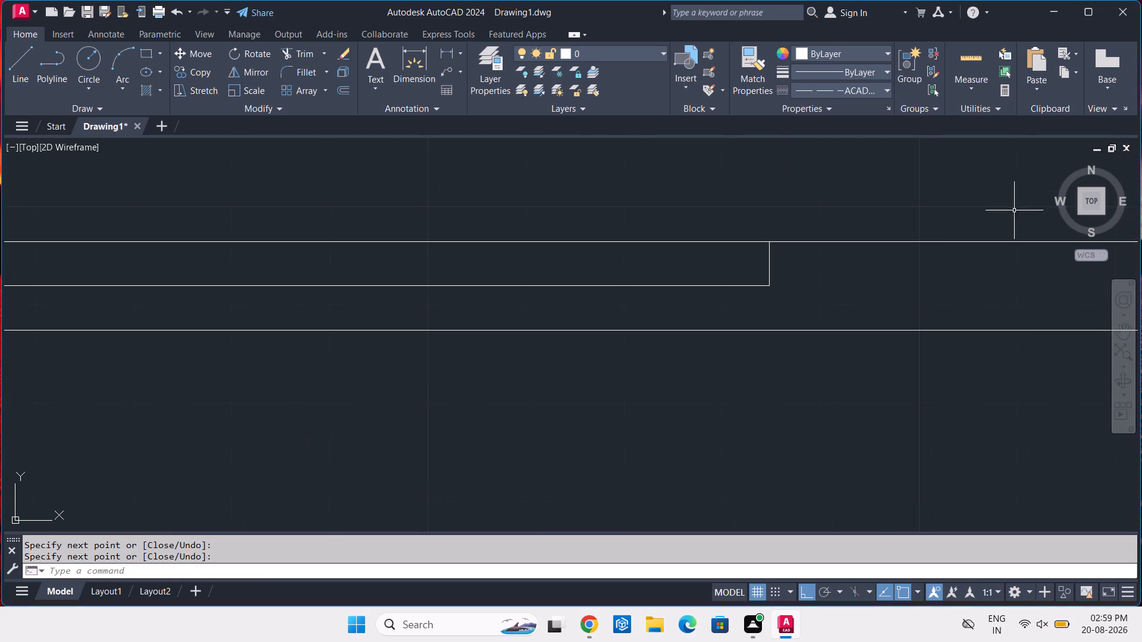
pyautogui.write('L')
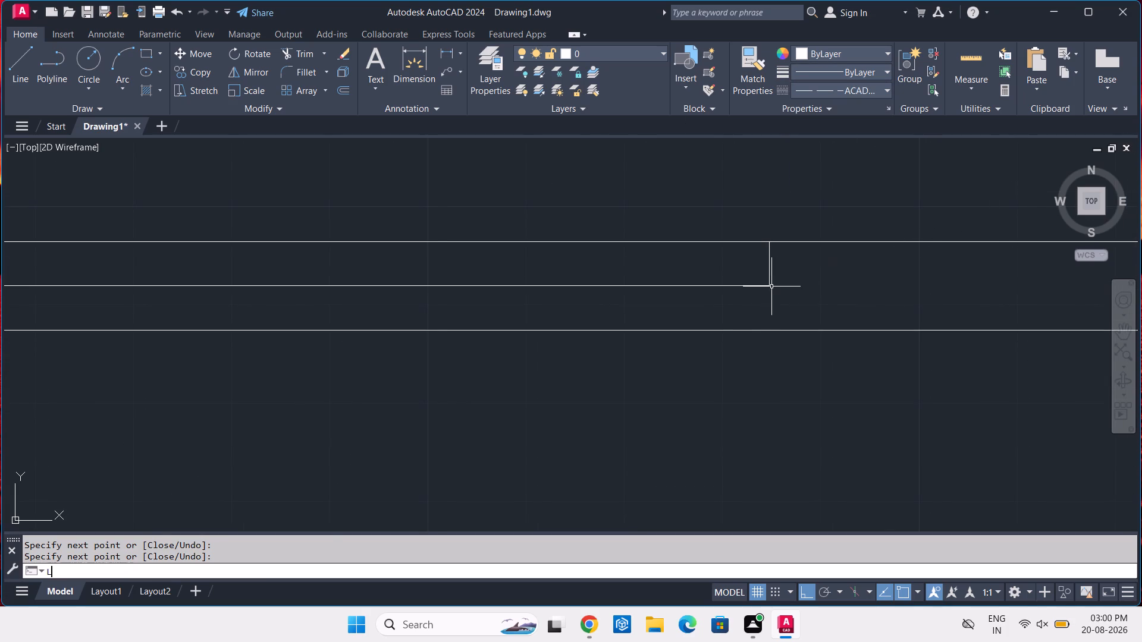
pyautogui.press('space')
pyautogui.click(771, 287)
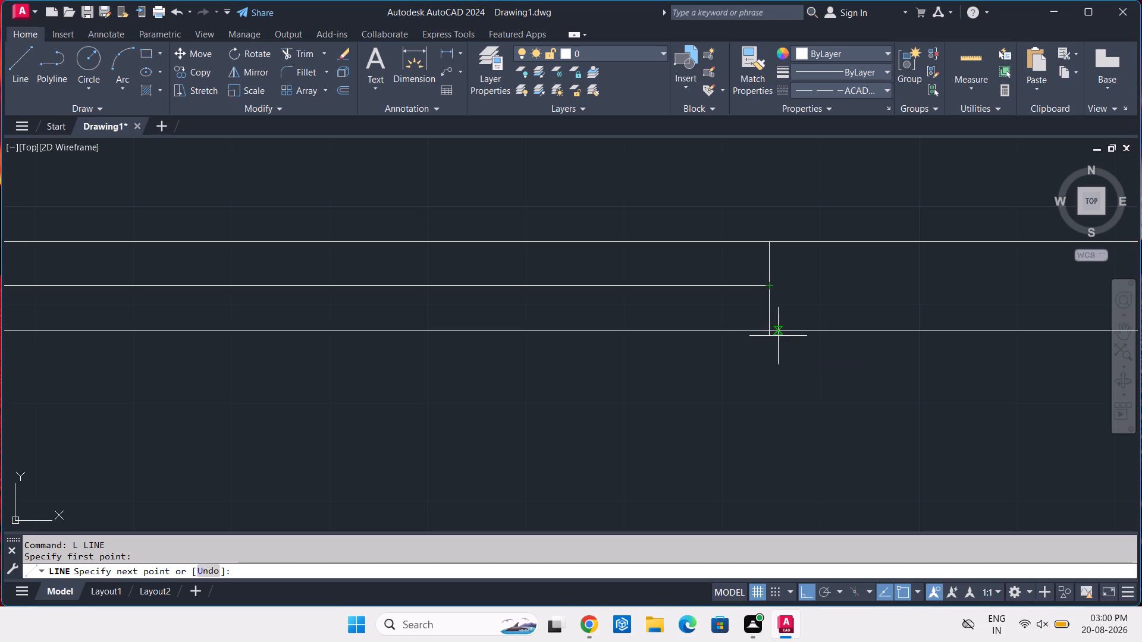
pyautogui.click(771, 329)
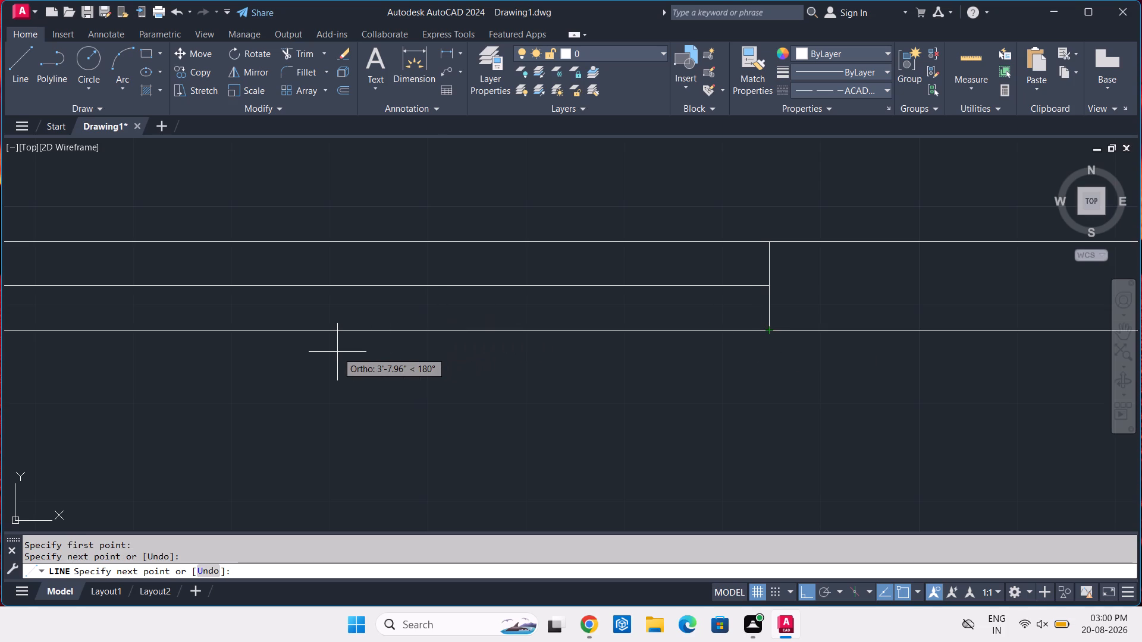
pyautogui.press('Escape')
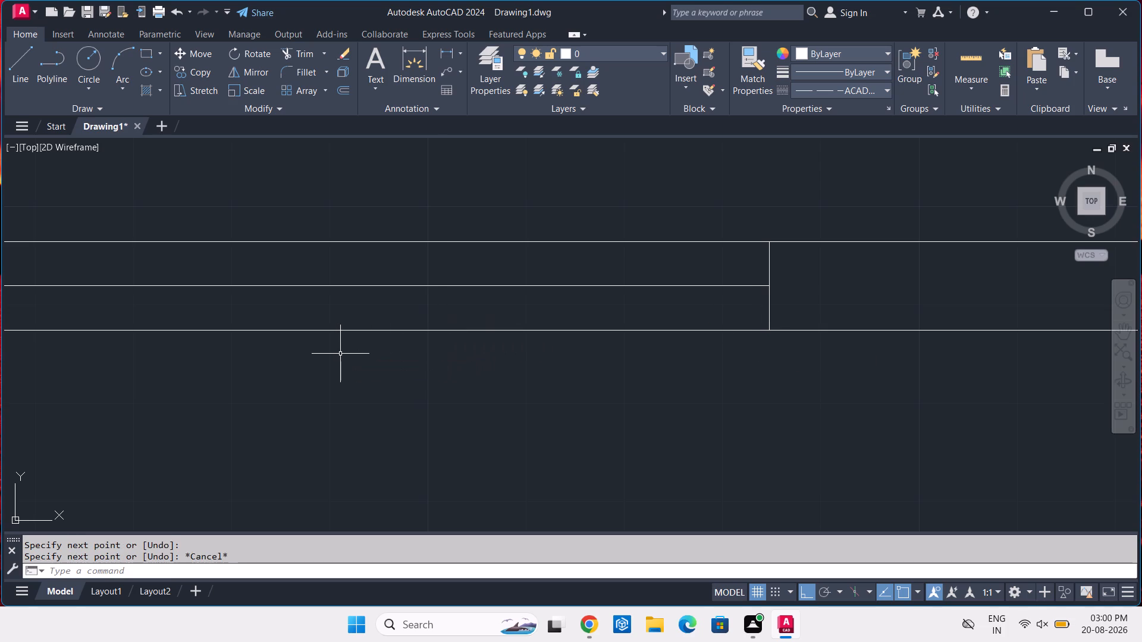
# Trim away the south wall's solid outer line beneath the 6'-8" stepped section.
pyautogui.write('TR')
pyautogui.press('space')
pyautogui.click(548, 322)
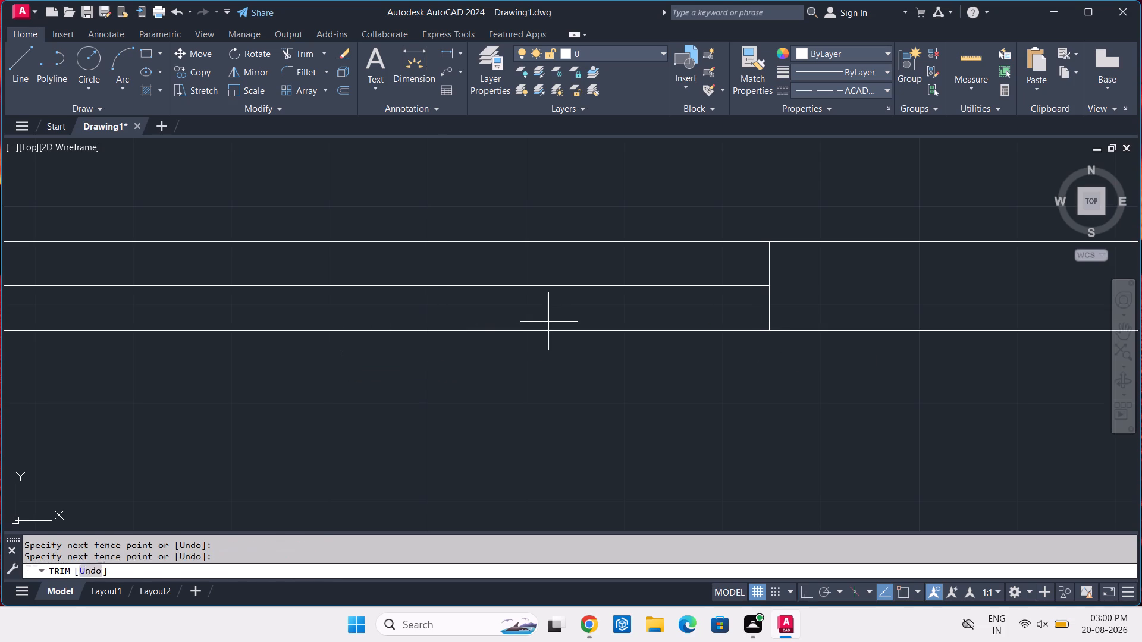
pyautogui.click(496, 390)
pyautogui.scroll(-2, 496, 390)
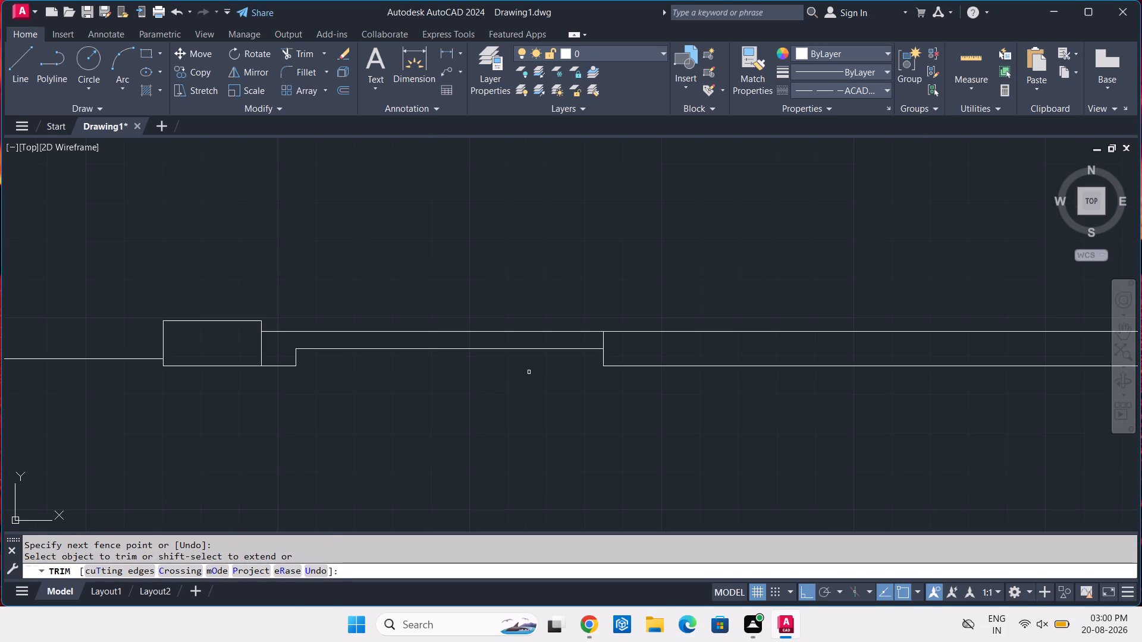
pyautogui.press('Return')
# Draw a dashed line along the outer face, from the stepped section's east end to its west end.
pyautogui.write('L')
pyautogui.press('space')
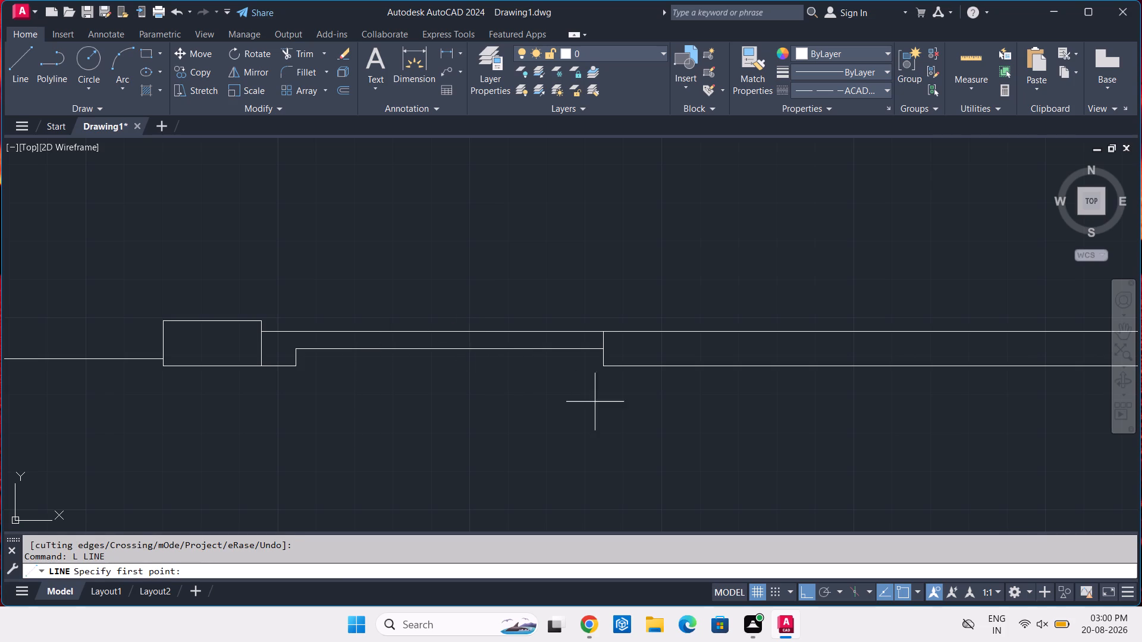
pyautogui.scroll(3, 586, 382)
pyautogui.click(641, 322)
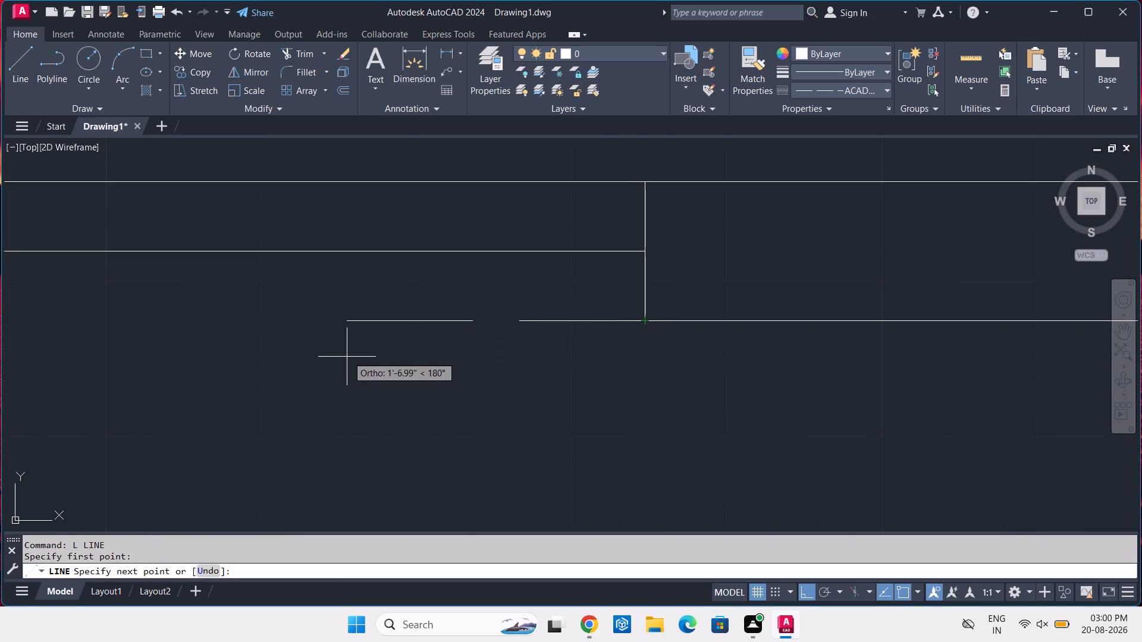
pyautogui.moveTo(346, 357); pyautogui.dragTo(852, 376, button='middle')
pyautogui.scroll(-2, 436, 254)
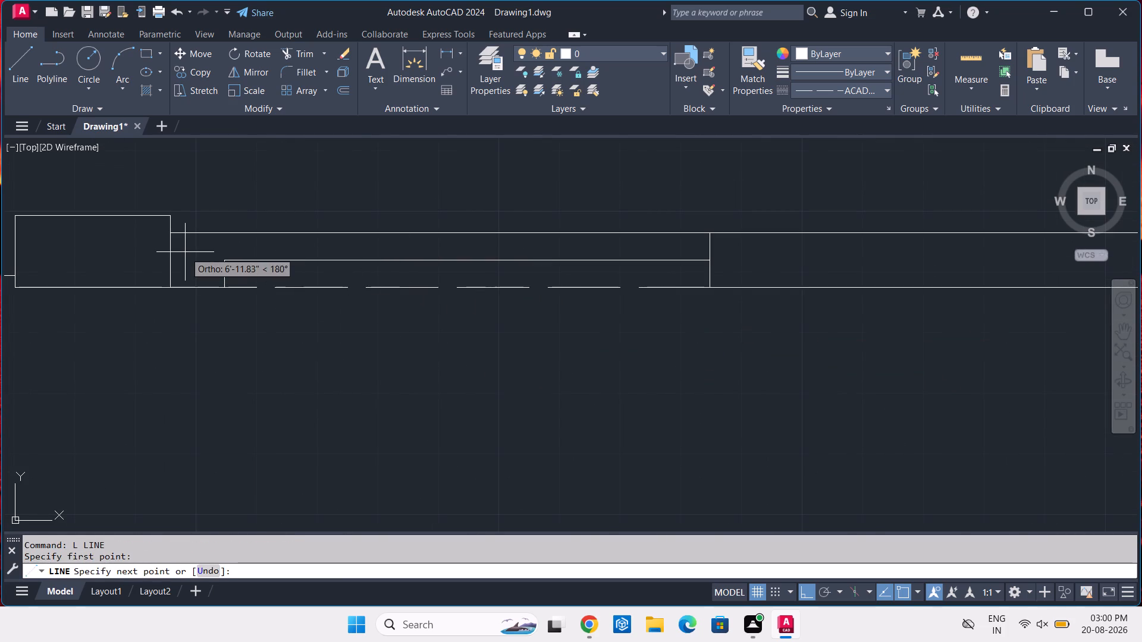
pyautogui.scroll(2, 185, 252)
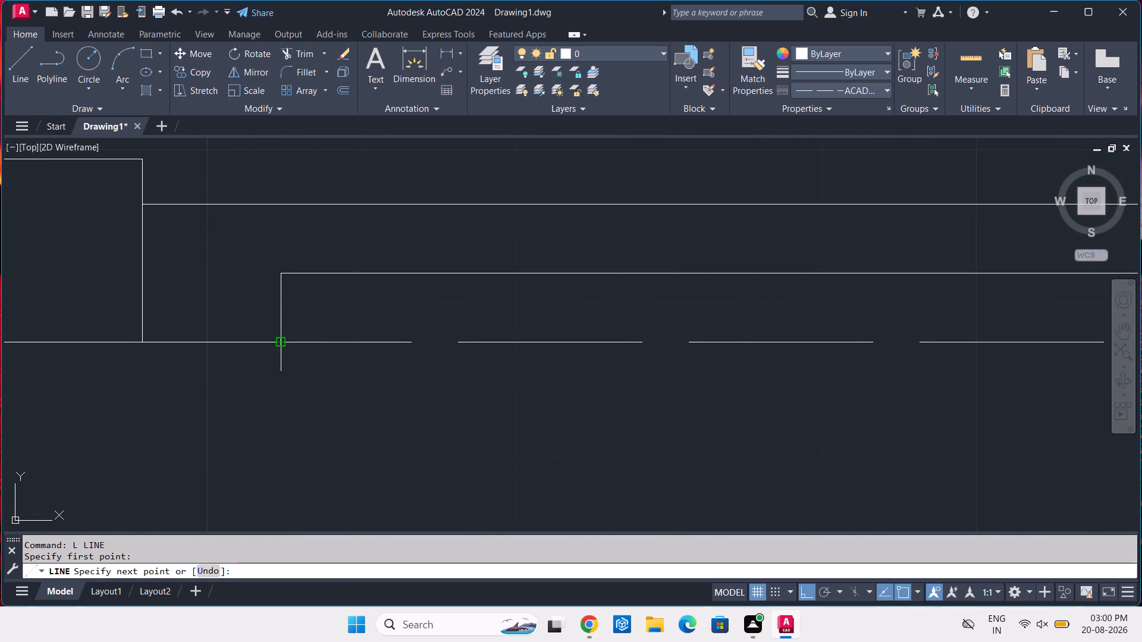
pyautogui.click(278, 342)
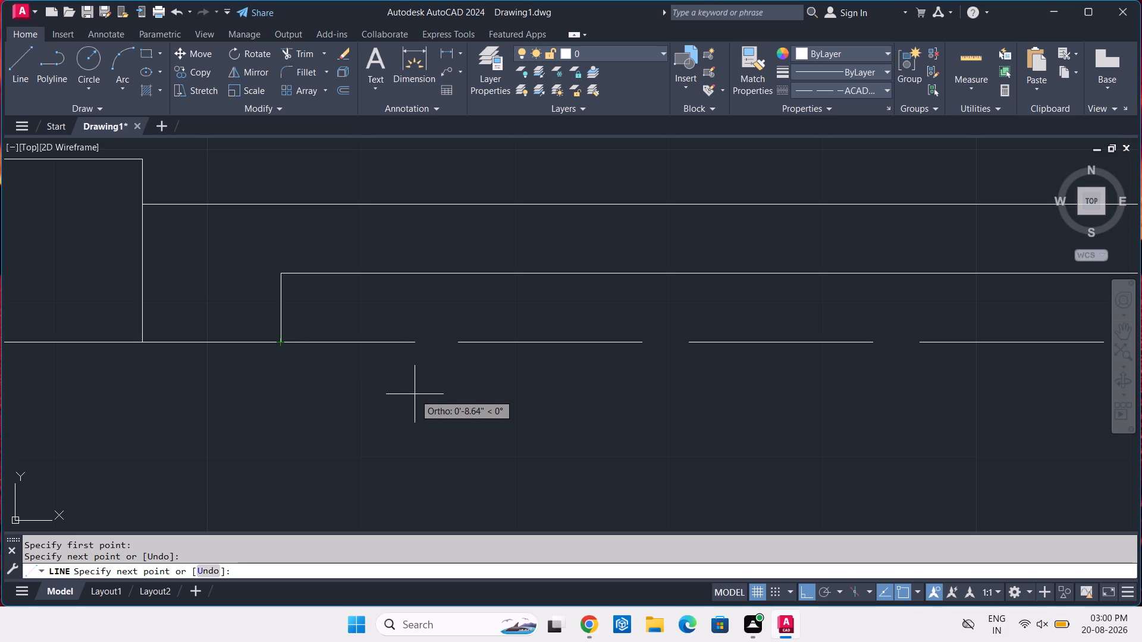
pyautogui.press('Escape')
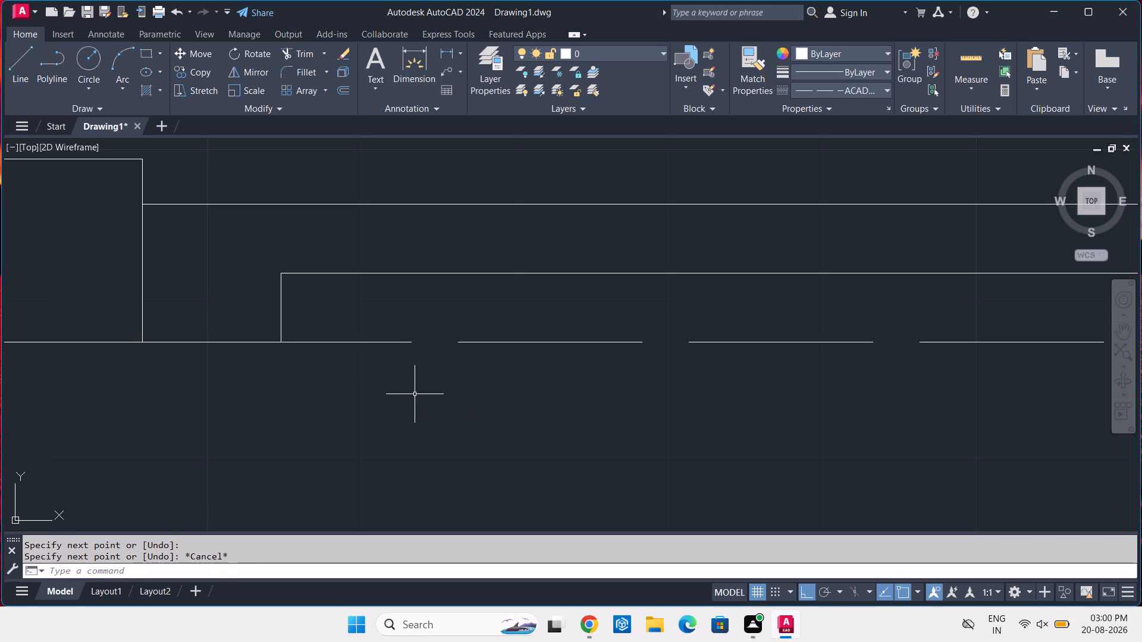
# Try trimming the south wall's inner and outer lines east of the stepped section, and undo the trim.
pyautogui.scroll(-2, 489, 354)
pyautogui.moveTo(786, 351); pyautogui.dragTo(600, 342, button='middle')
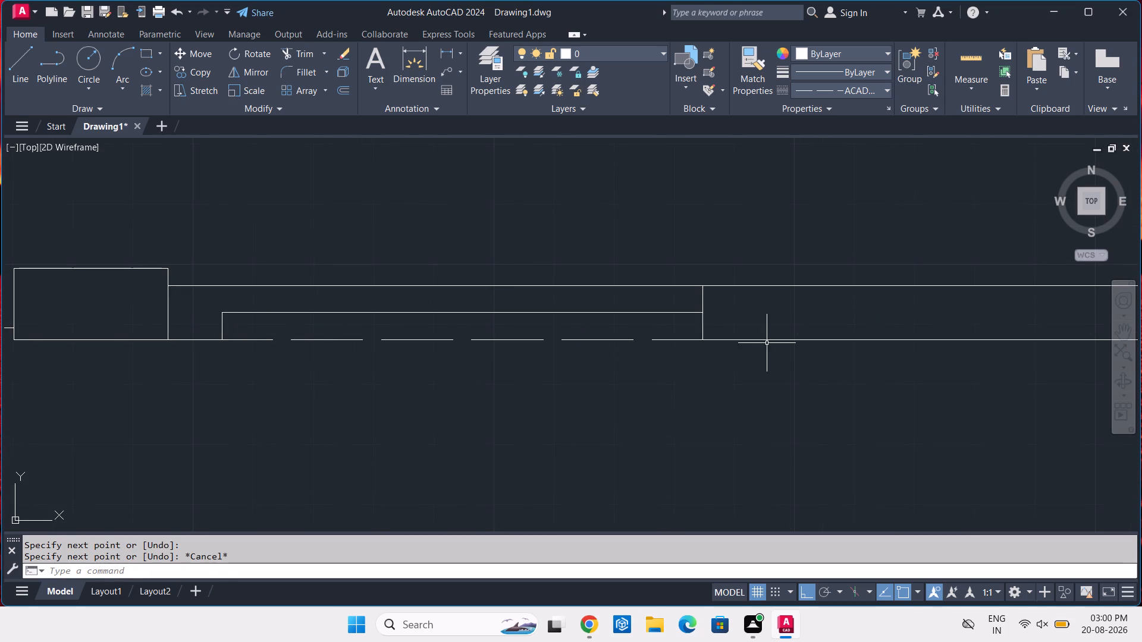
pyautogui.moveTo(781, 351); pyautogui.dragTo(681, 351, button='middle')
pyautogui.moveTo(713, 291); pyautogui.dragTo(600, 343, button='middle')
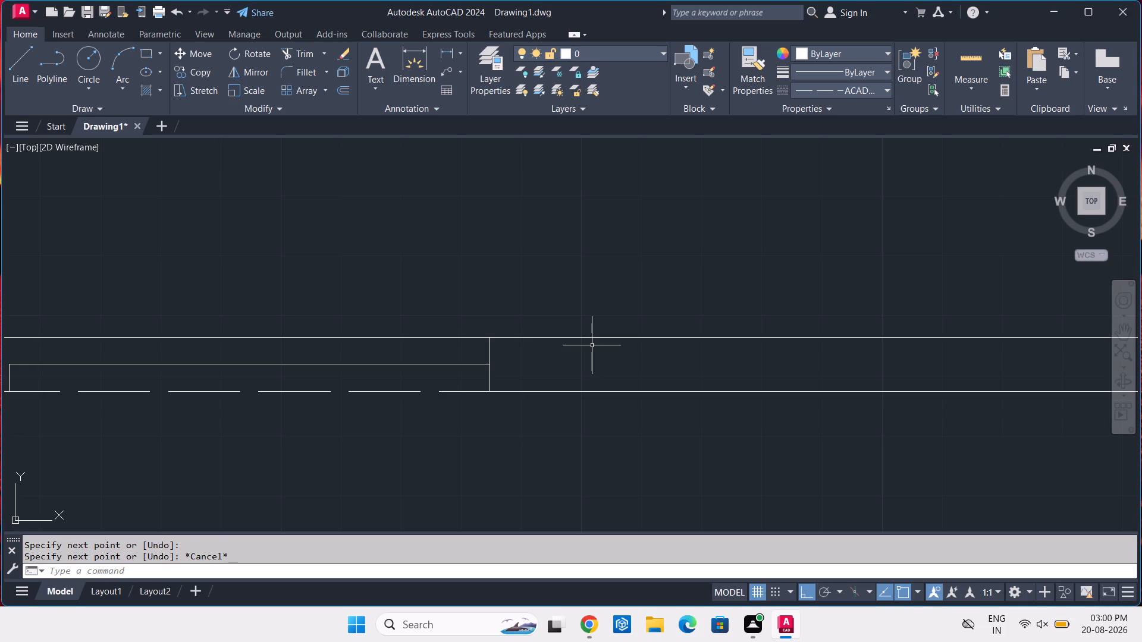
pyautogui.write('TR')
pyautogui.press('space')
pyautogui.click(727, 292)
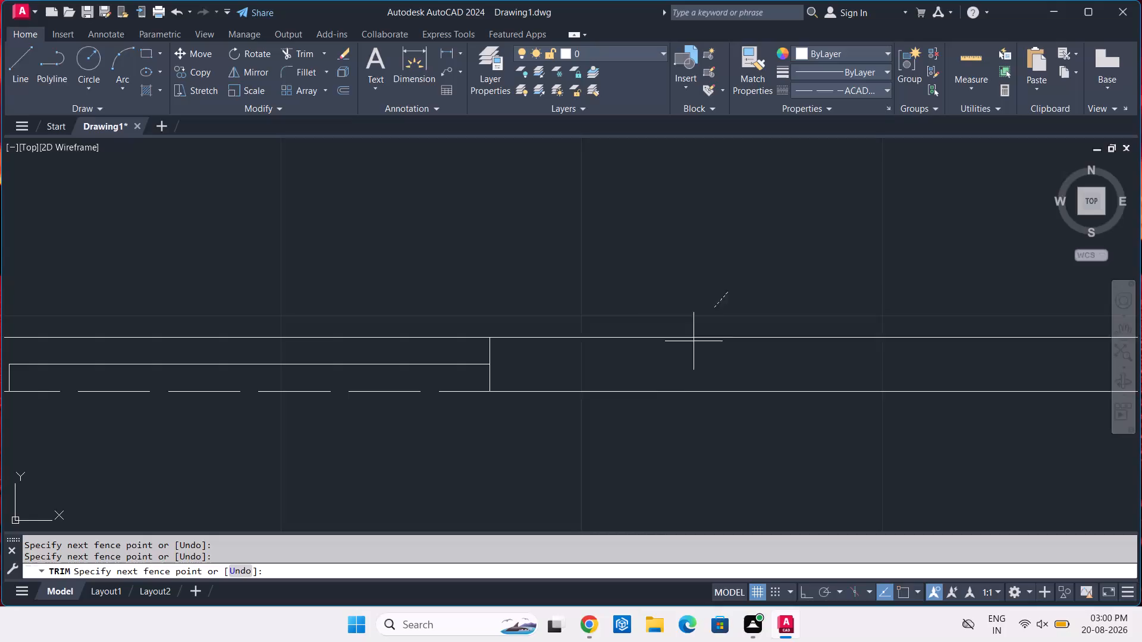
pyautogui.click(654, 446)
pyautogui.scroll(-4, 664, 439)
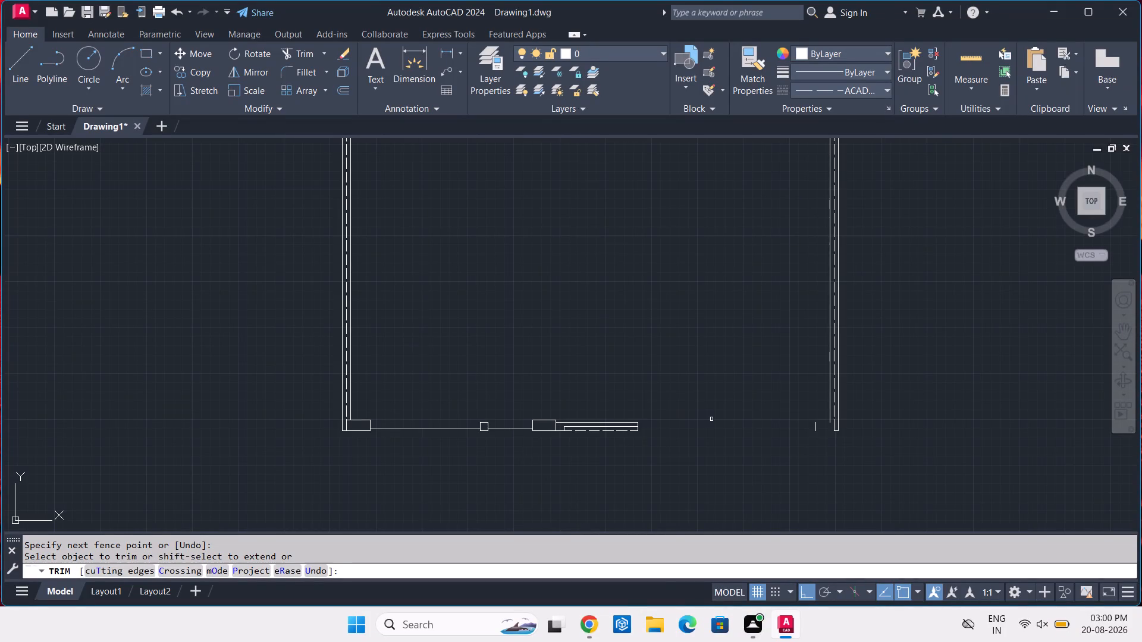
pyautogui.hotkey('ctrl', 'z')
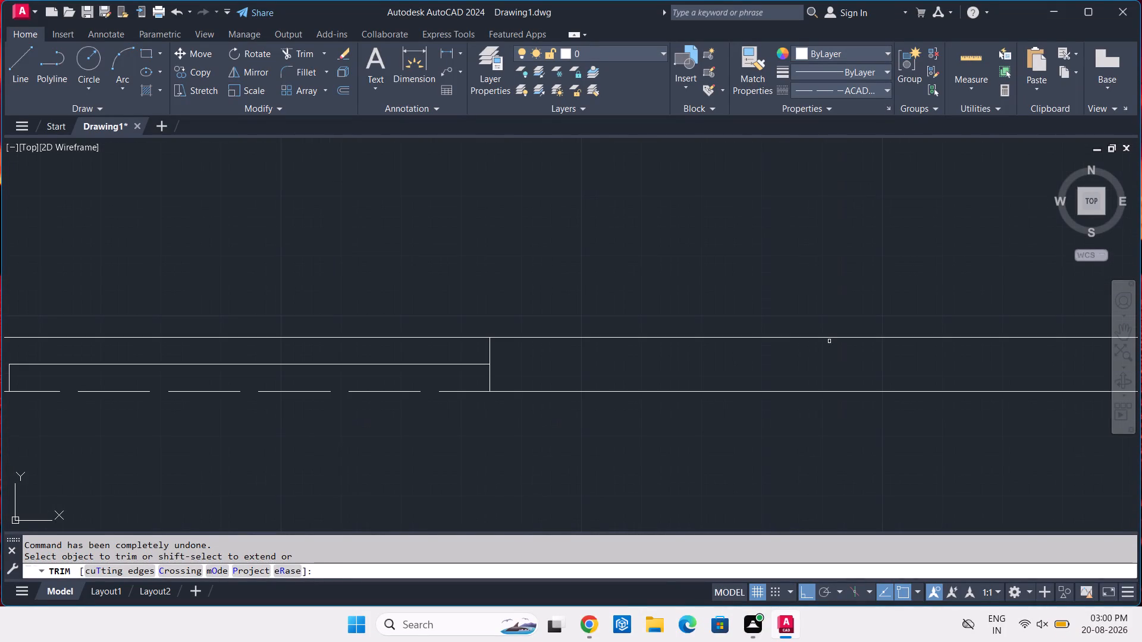
# Trim both south wall lines between the stepped section's east end and the short cross line near the southeast corner.
pyautogui.moveTo(829, 341); pyautogui.dragTo(224, 187, button='middle')
pyautogui.scroll(-2, 526, 197)
pyautogui.click(610, 170)
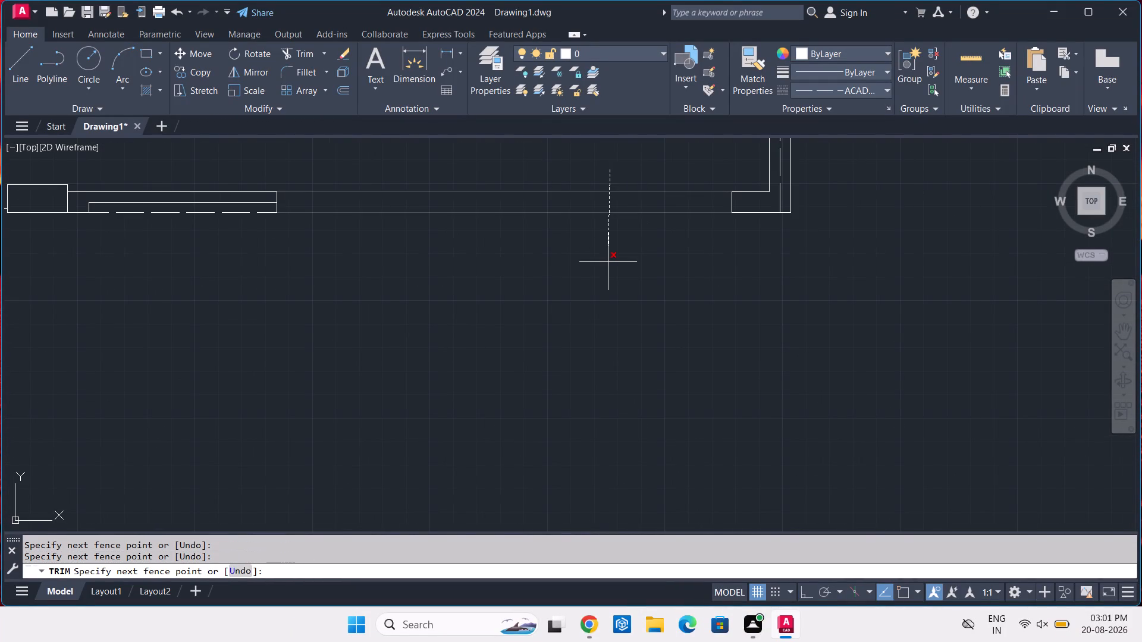
pyautogui.click(608, 262)
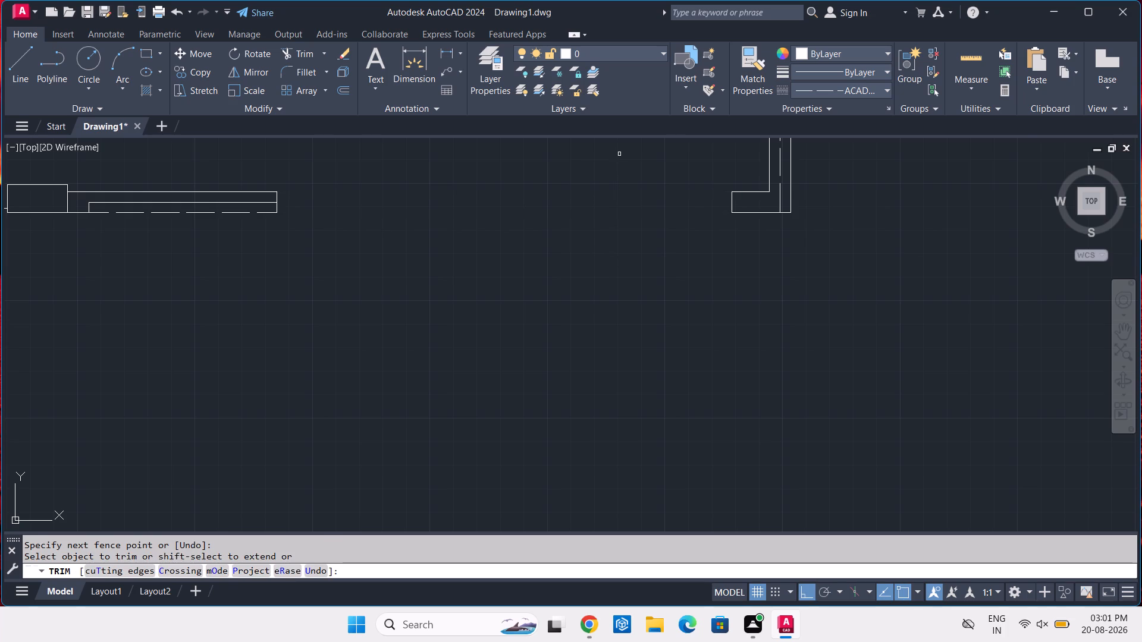
pyautogui.press('Return')
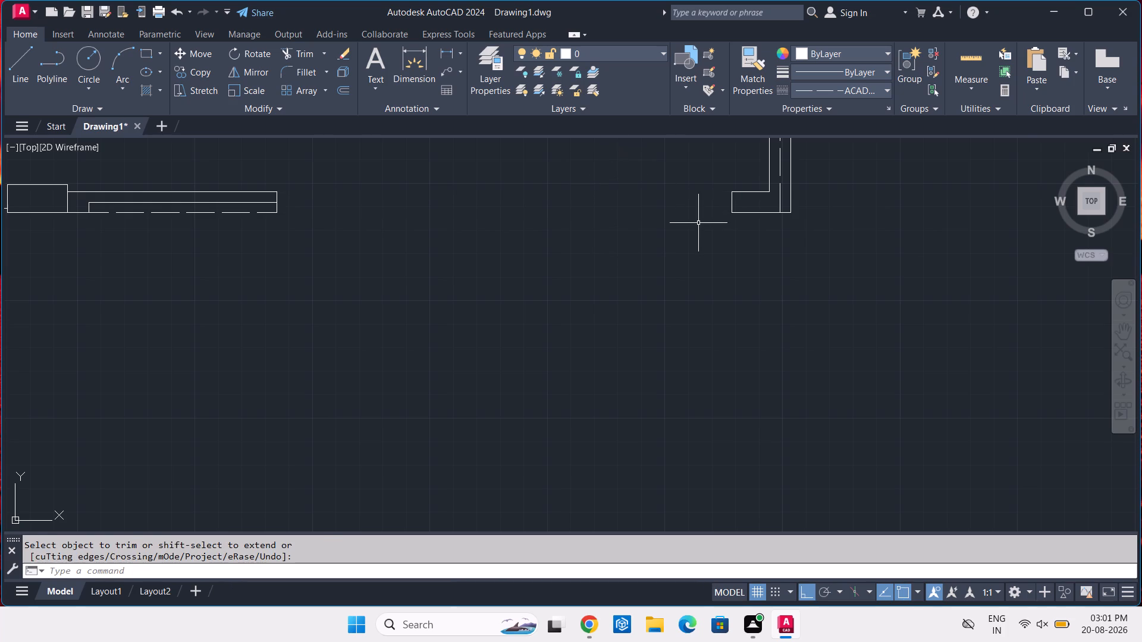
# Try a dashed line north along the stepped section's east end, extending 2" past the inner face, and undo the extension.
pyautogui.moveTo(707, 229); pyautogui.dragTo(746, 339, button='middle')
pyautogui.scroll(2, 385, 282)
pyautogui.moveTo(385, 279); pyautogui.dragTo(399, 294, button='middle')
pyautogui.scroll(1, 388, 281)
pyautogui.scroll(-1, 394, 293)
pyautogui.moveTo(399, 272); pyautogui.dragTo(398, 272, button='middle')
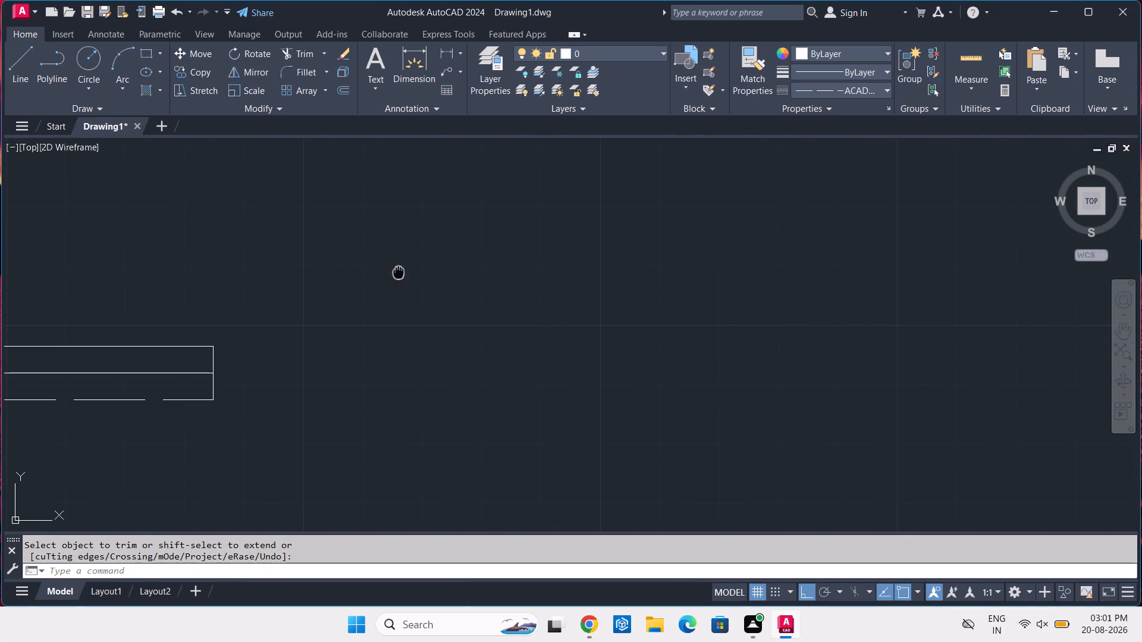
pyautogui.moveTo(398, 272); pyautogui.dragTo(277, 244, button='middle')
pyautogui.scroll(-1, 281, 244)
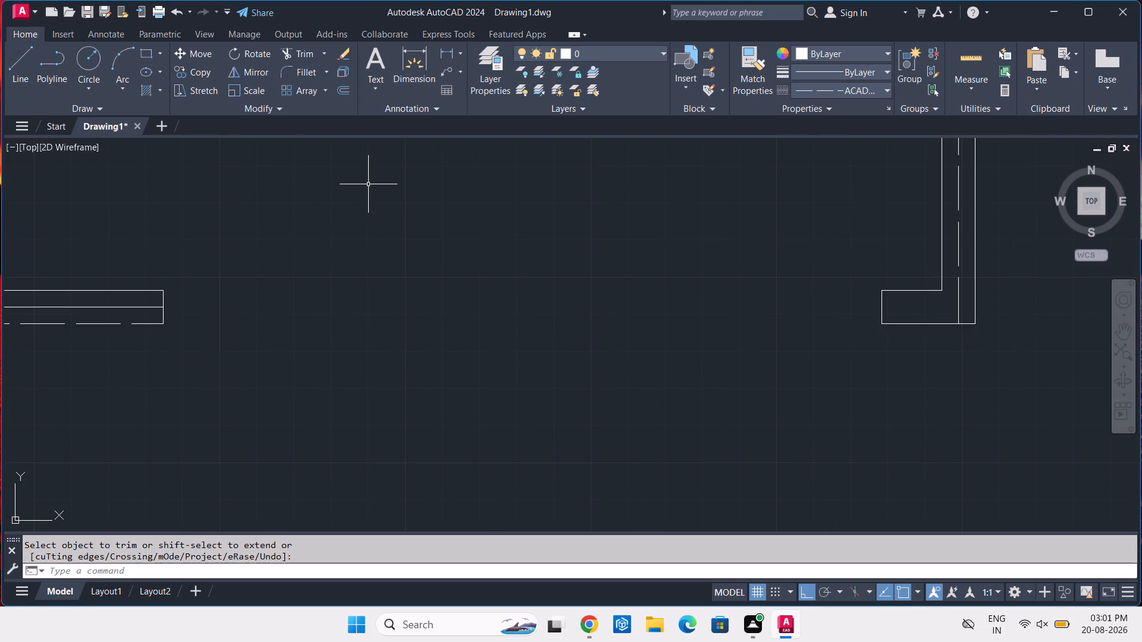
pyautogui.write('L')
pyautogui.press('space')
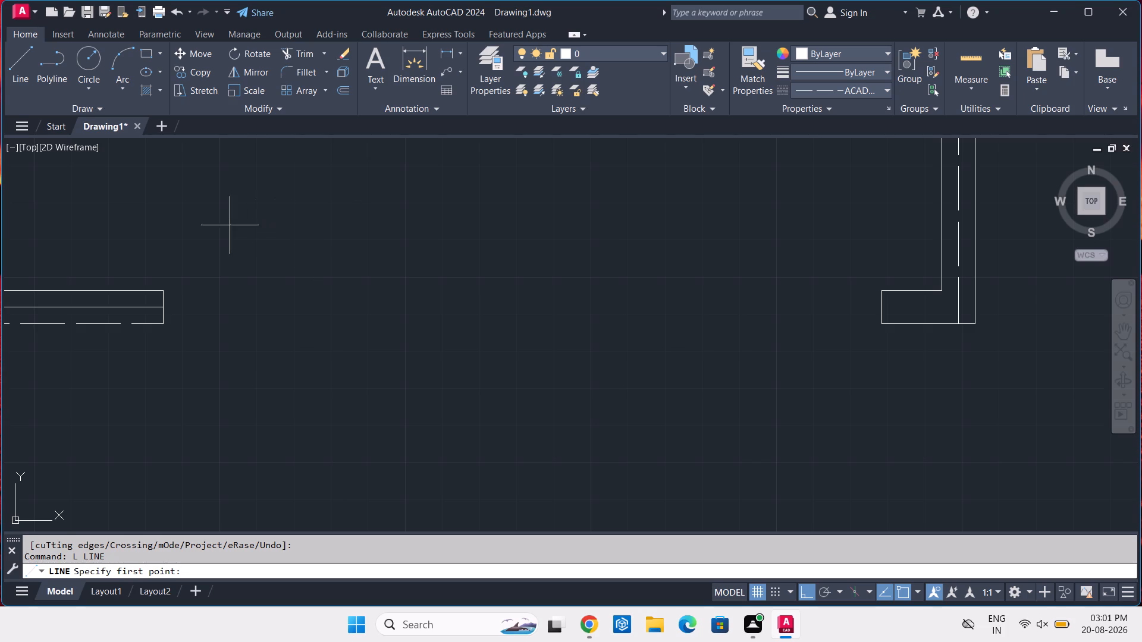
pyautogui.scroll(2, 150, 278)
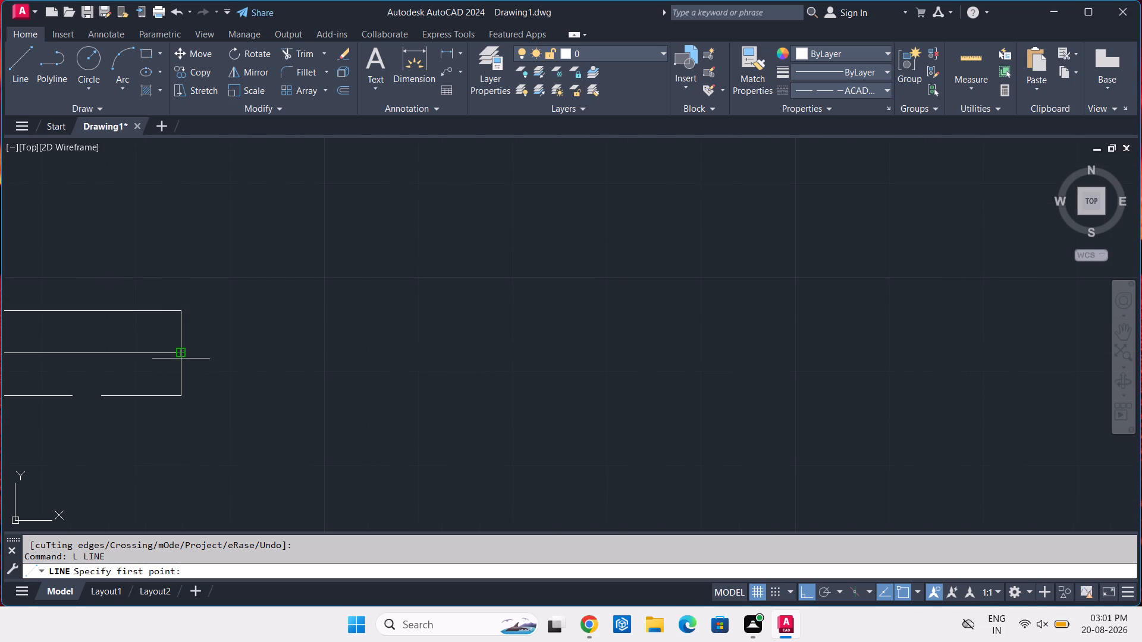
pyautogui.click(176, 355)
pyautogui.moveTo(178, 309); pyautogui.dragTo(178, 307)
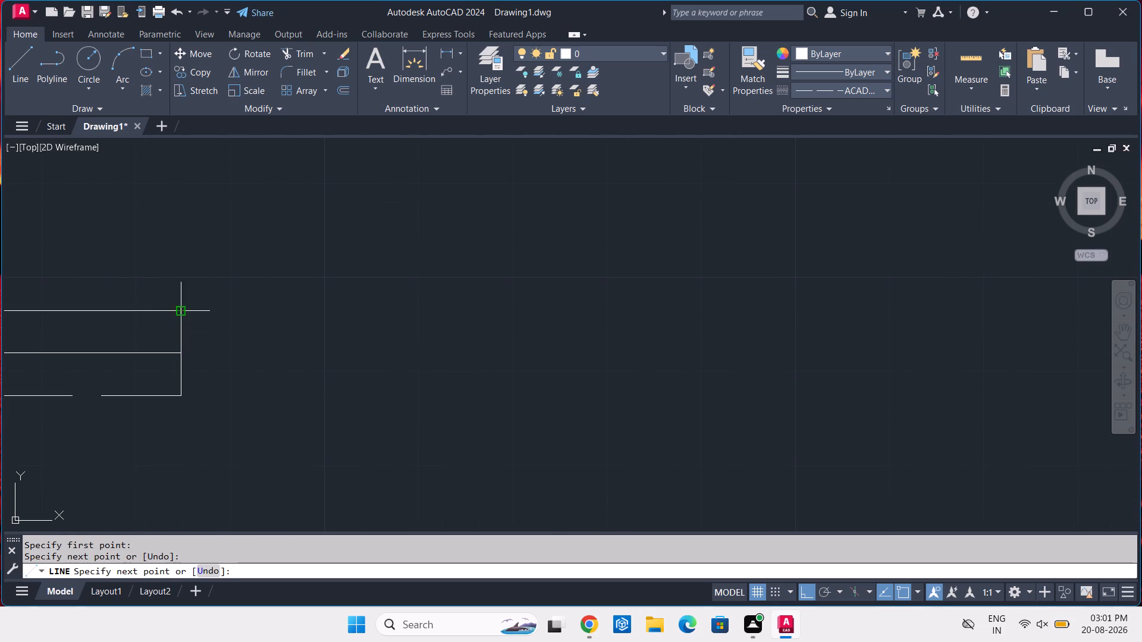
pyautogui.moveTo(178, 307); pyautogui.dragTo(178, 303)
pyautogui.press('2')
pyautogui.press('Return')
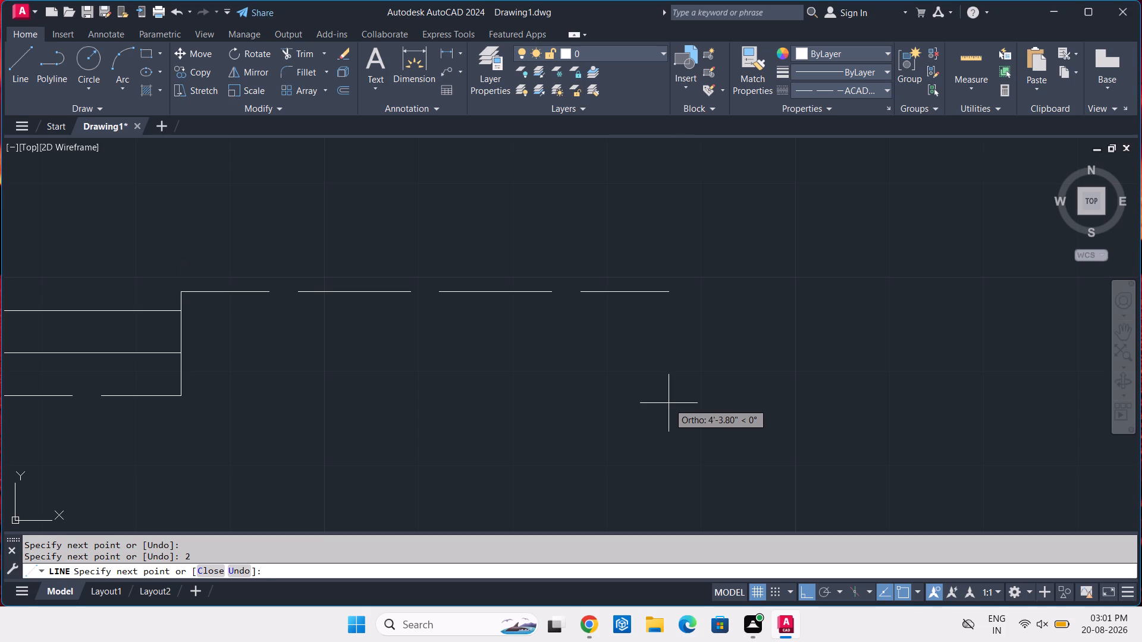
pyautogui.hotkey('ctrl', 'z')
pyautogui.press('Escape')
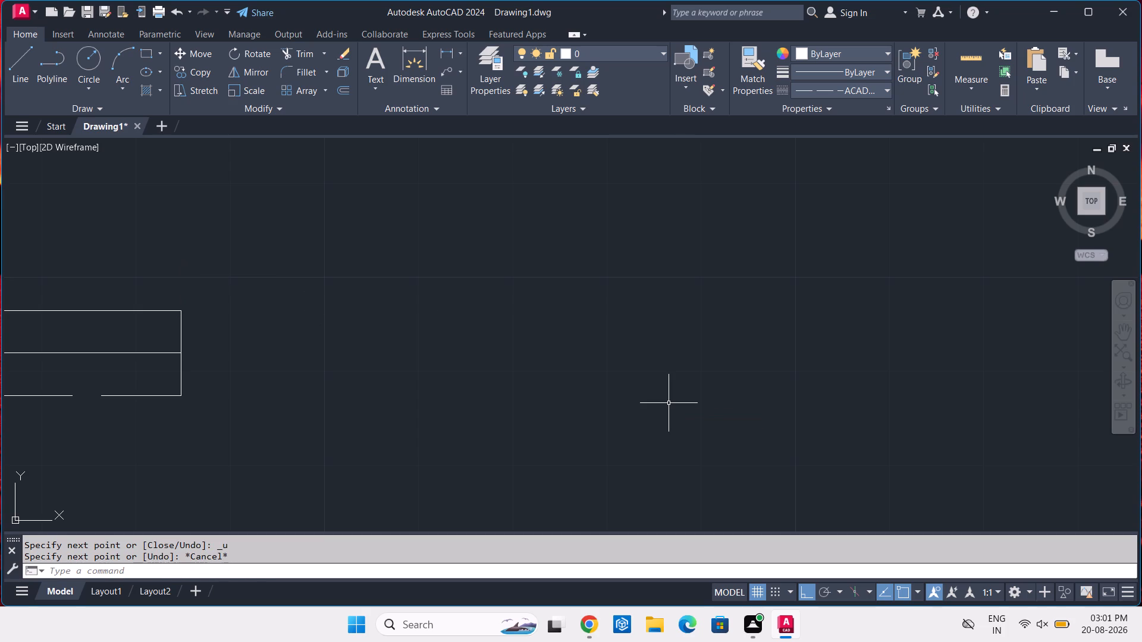
# With the ByLayer linetype, draw a line north along the stepped section's east end, extending 3" past the inner wall face.
pyautogui.click(874, 84)
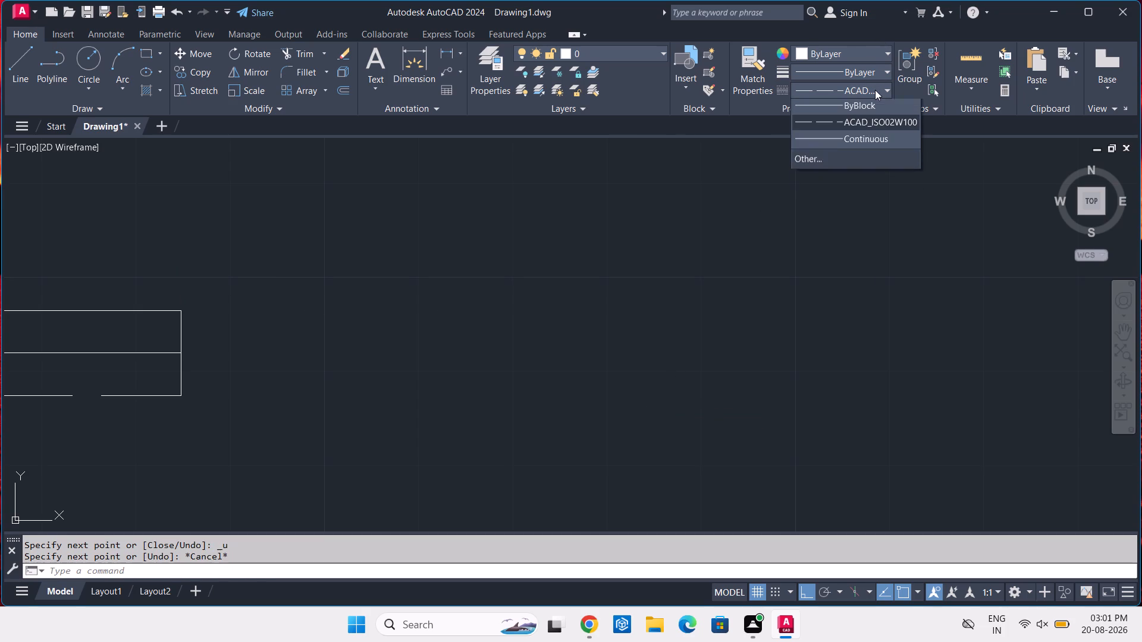
pyautogui.click(876, 115)
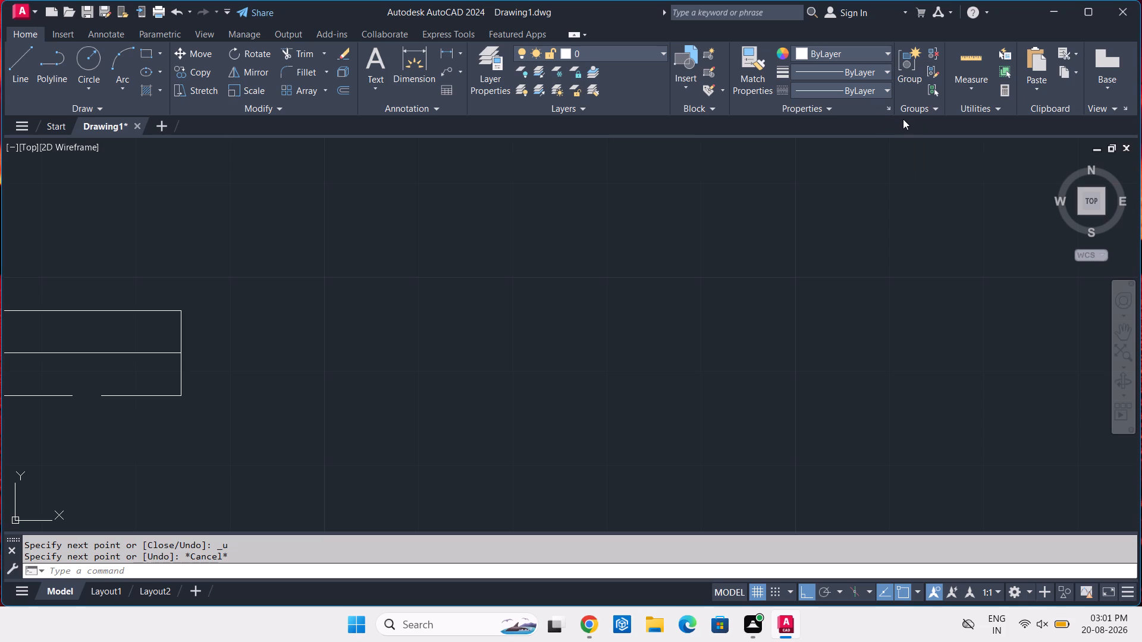
pyautogui.write('L')
pyautogui.press('space')
pyautogui.write('L')
pyautogui.press('space')
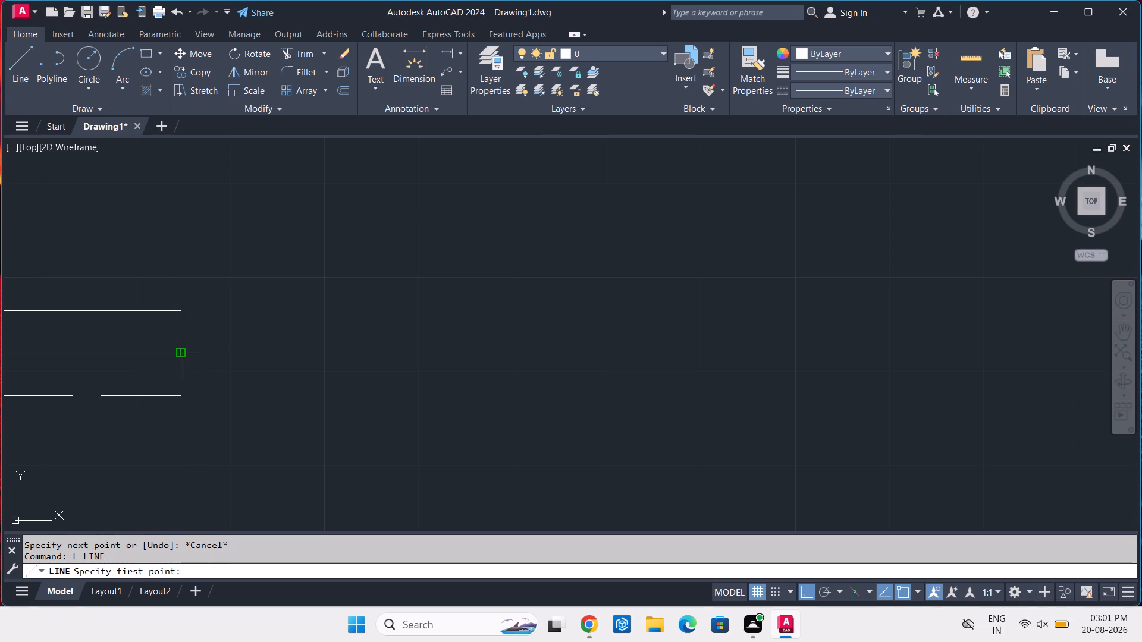
pyautogui.click(180, 350)
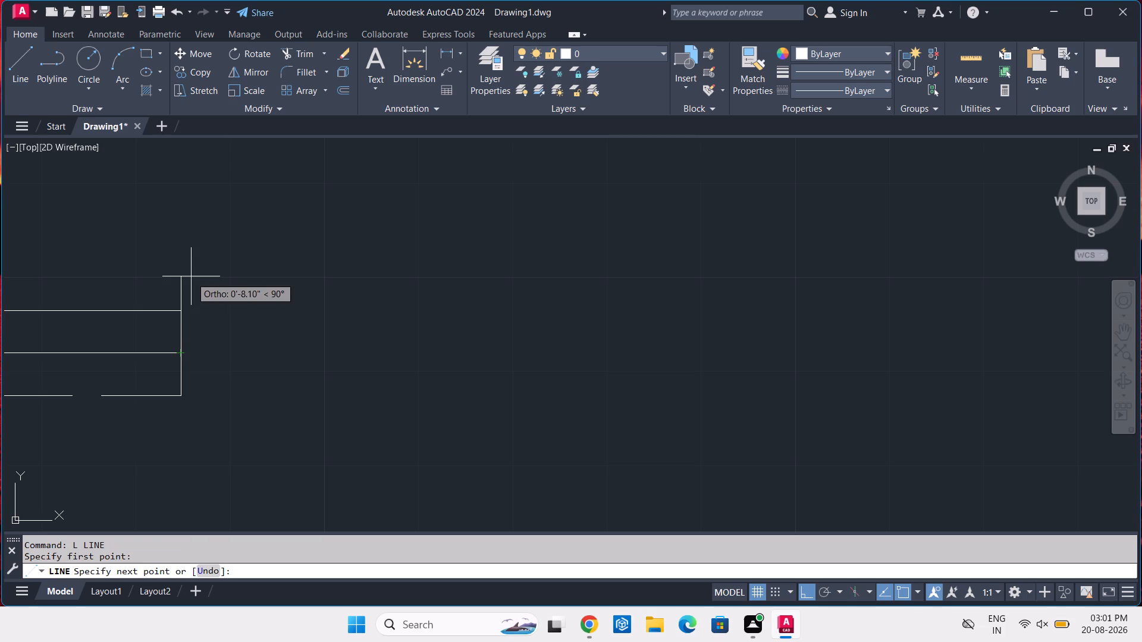
pyautogui.click(181, 314)
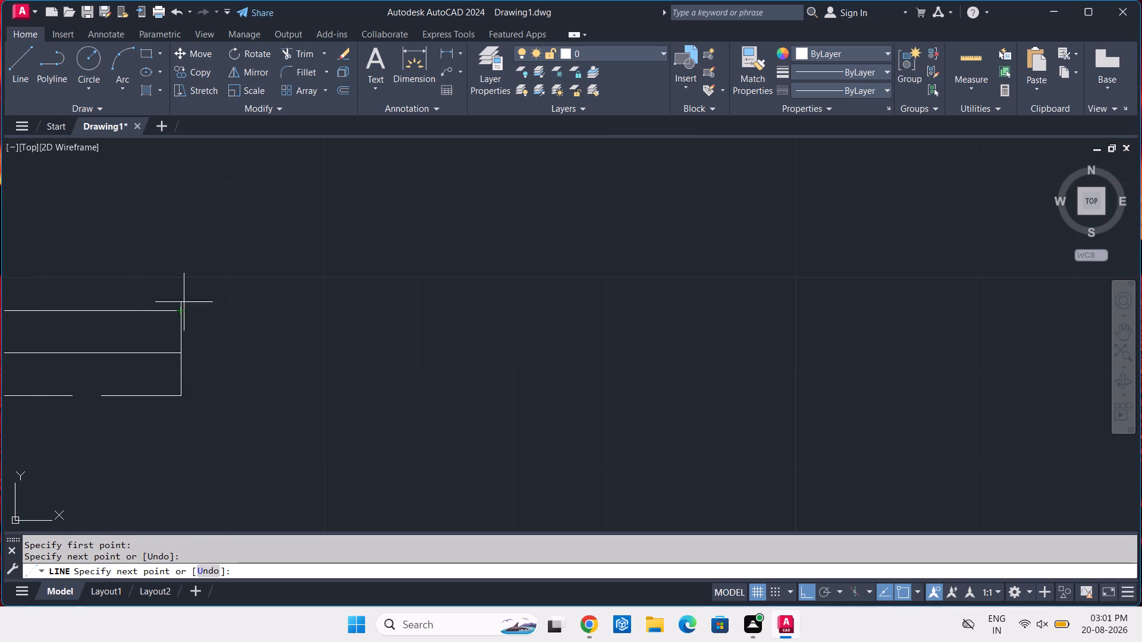
pyautogui.press('3')
pyautogui.press('Return')
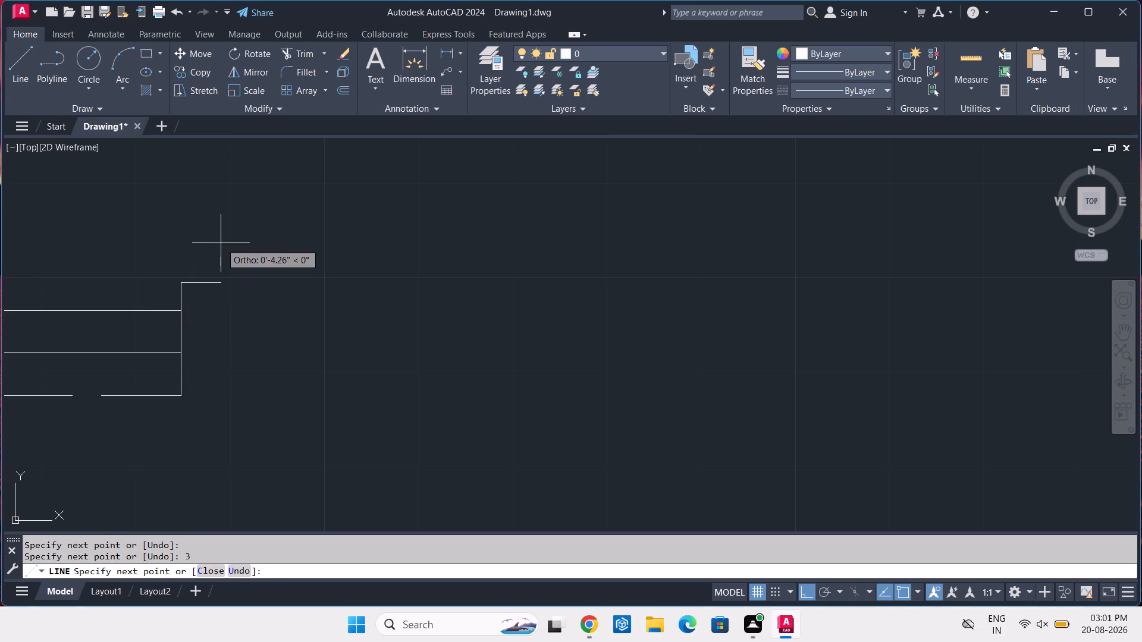
# Continue the line east to above the short cross line near the southeast corner, south to the inner face, and 4.5" further south.
pyautogui.scroll(-2, 701, 264)
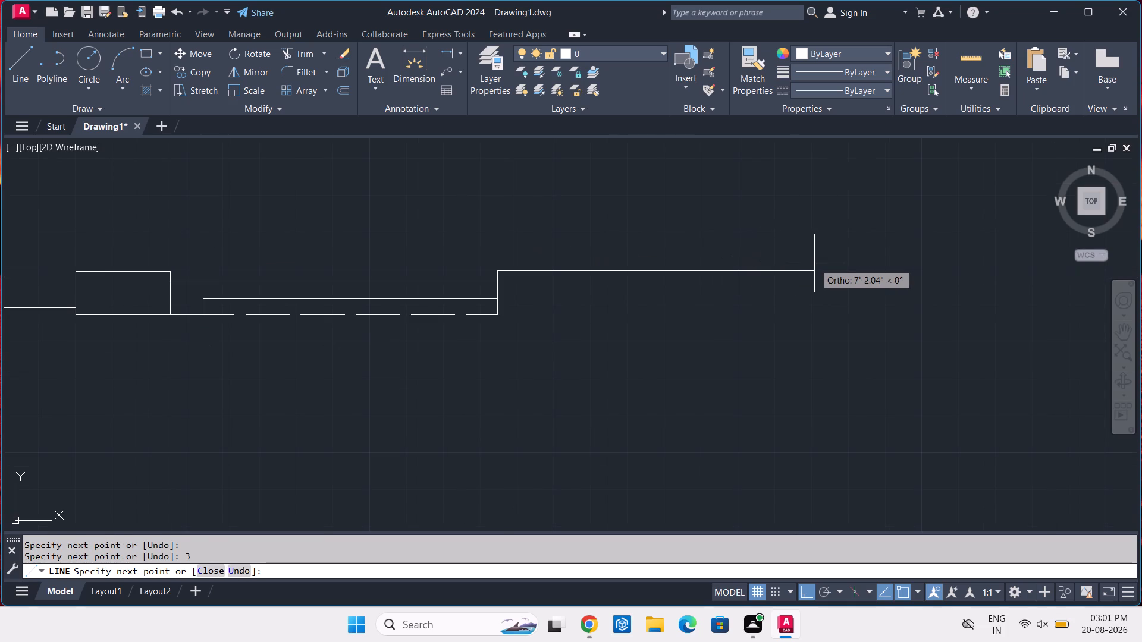
pyautogui.moveTo(989, 246); pyautogui.dragTo(945, 235, button='middle')
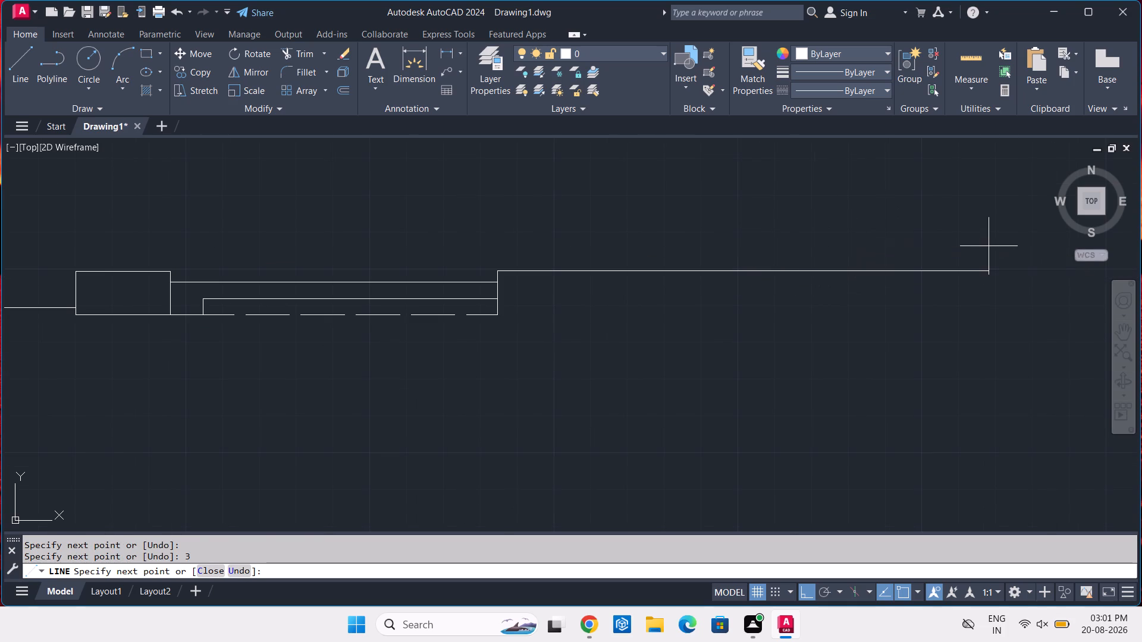
pyautogui.moveTo(945, 235); pyautogui.dragTo(249, 103, button='middle')
pyautogui.moveTo(465, 208); pyautogui.dragTo(523, 438, button='middle')
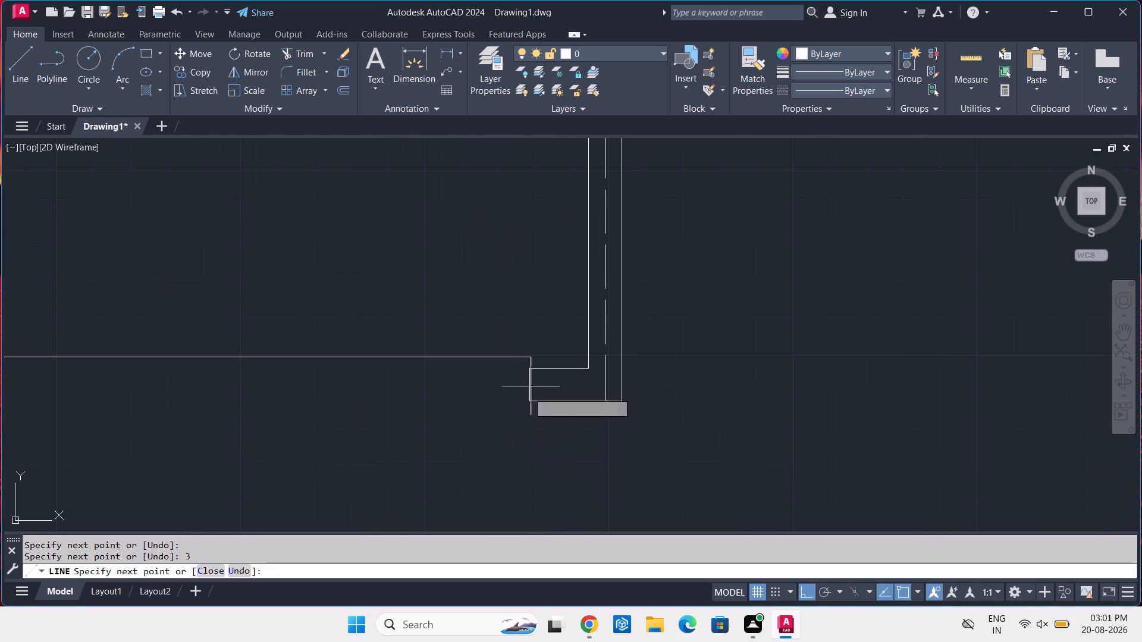
pyautogui.scroll(3, 533, 369)
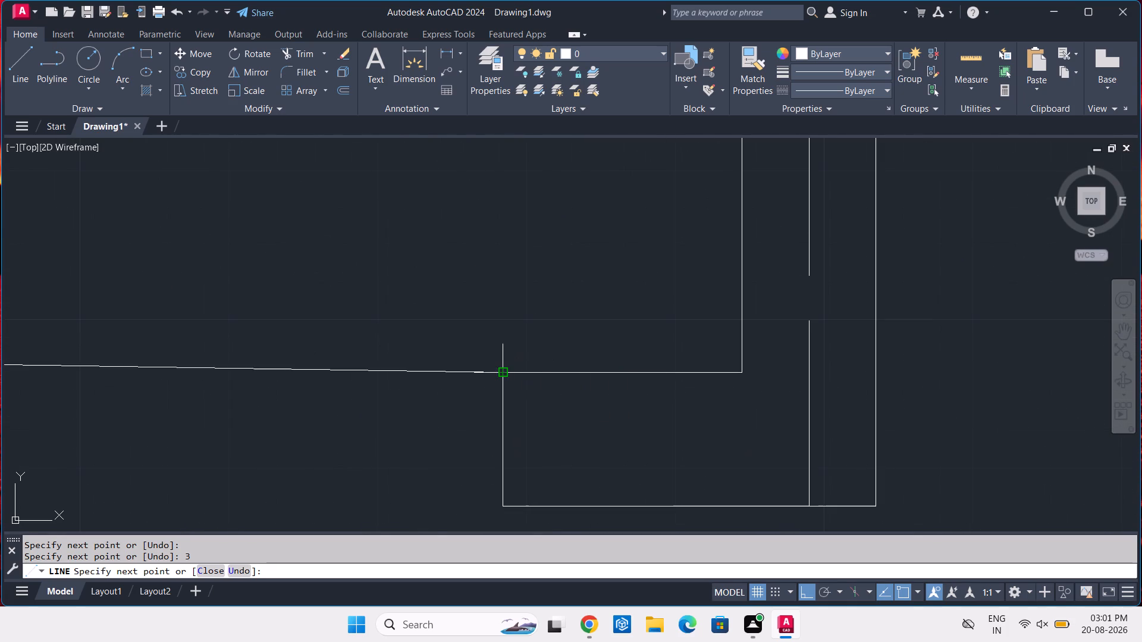
pyautogui.click(504, 326)
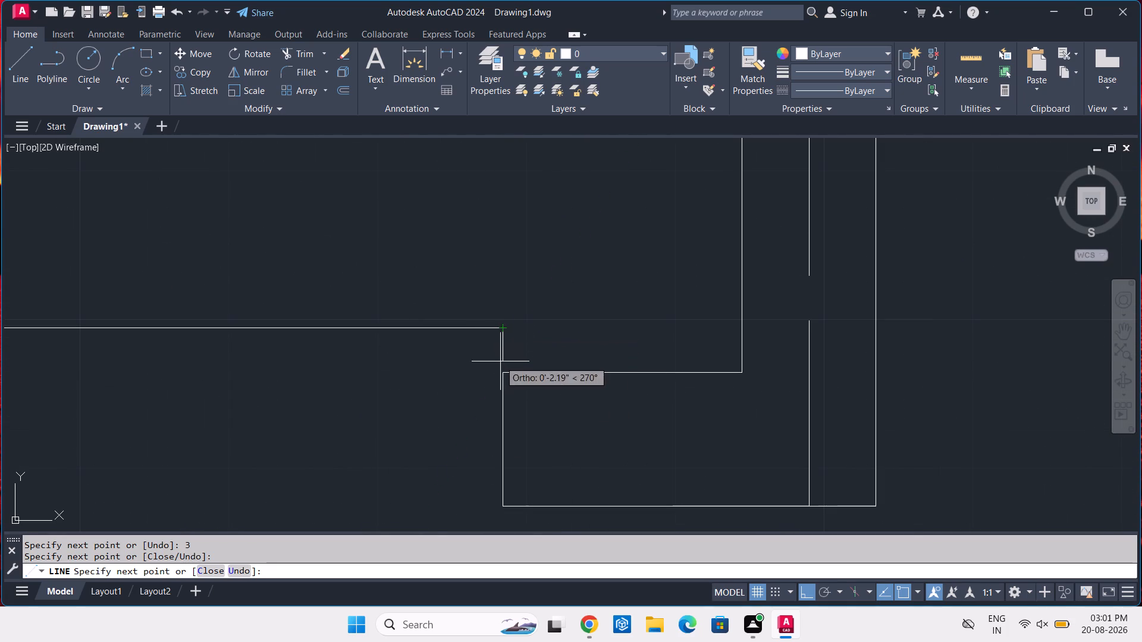
pyautogui.click(504, 373)
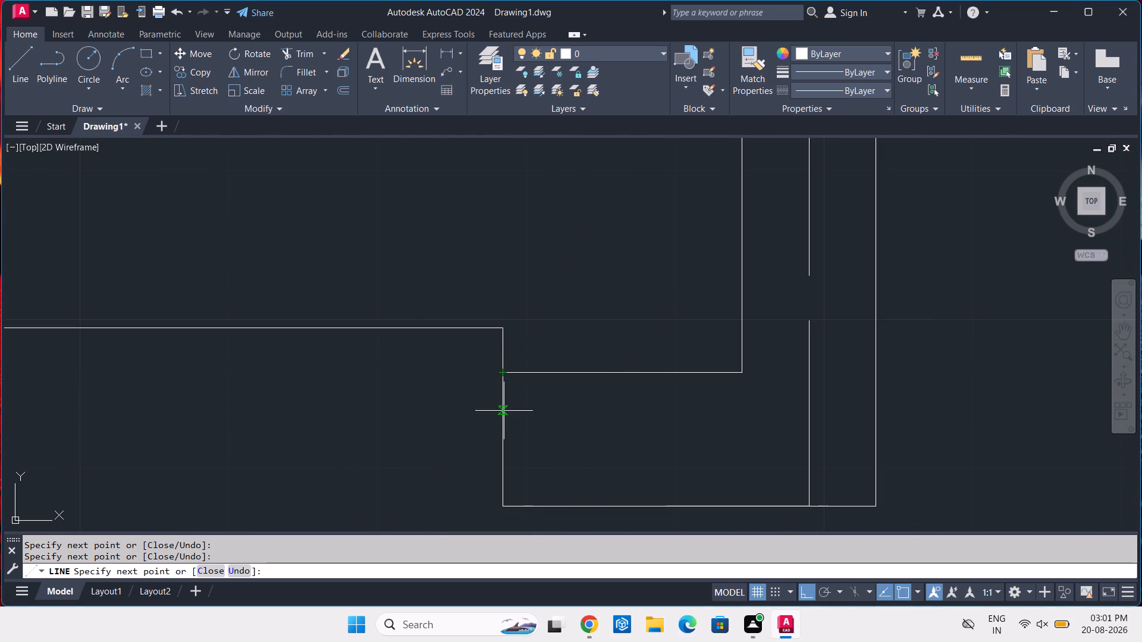
pyautogui.write('4.5')
pyautogui.press('Return')
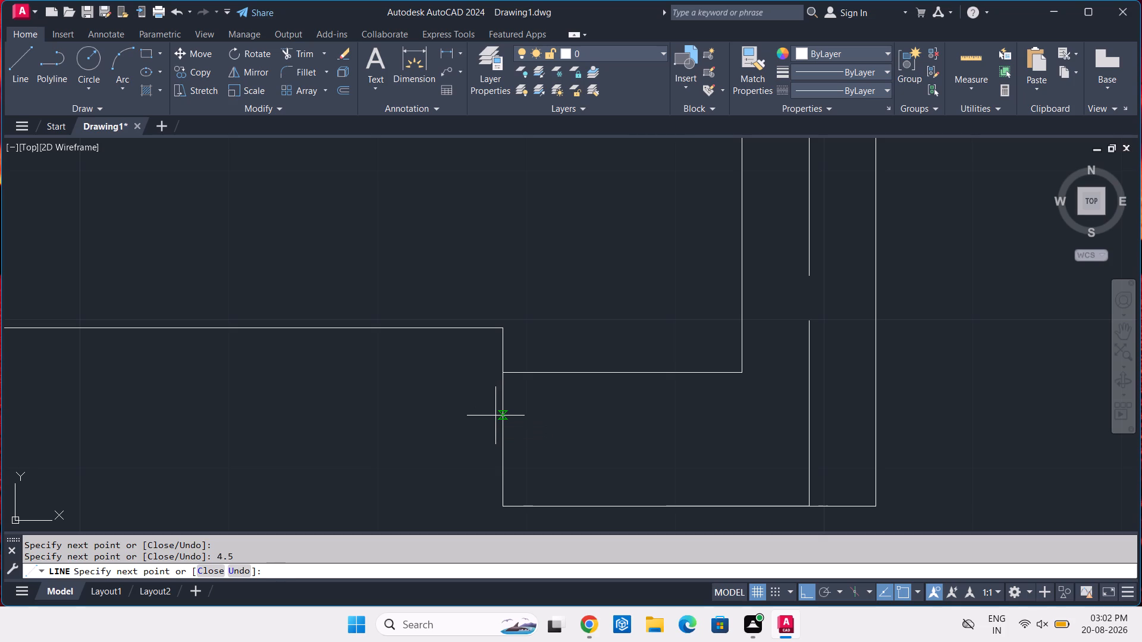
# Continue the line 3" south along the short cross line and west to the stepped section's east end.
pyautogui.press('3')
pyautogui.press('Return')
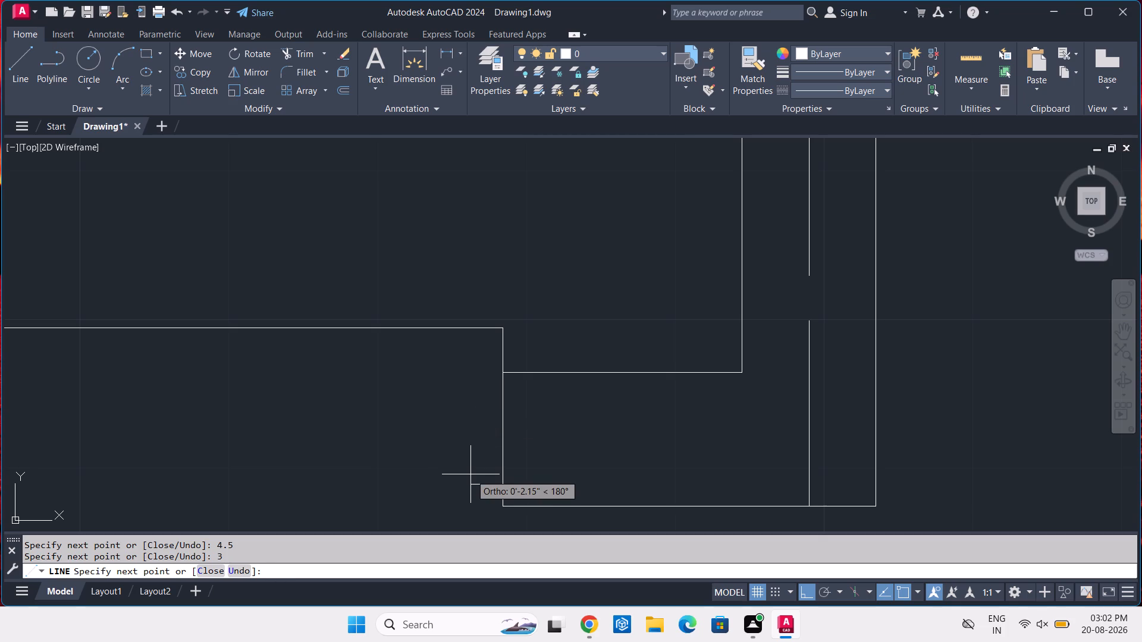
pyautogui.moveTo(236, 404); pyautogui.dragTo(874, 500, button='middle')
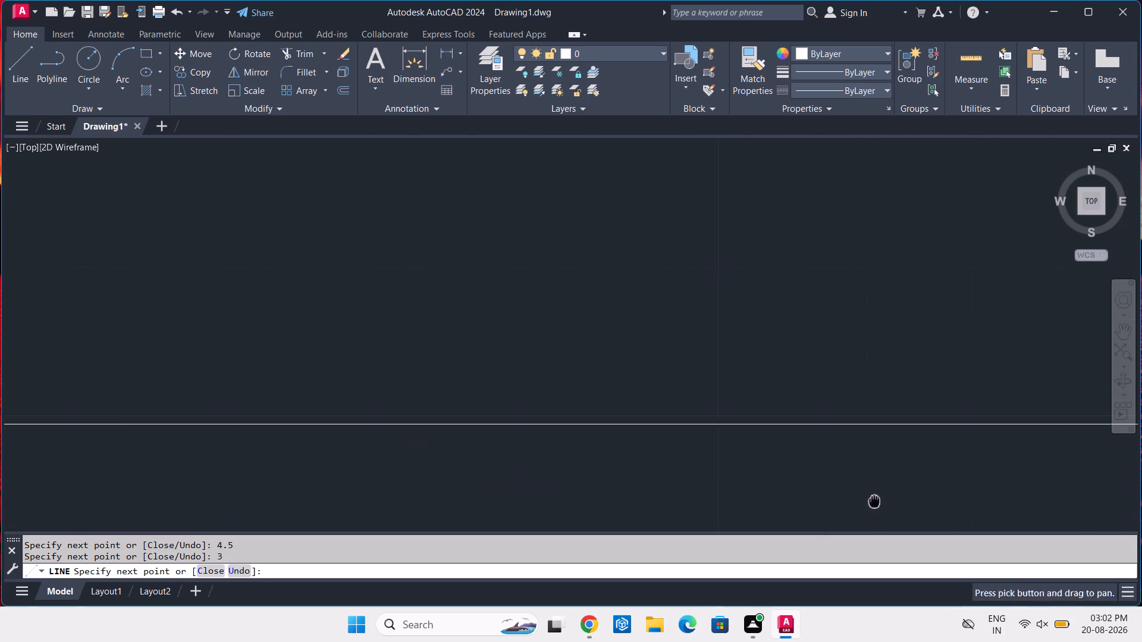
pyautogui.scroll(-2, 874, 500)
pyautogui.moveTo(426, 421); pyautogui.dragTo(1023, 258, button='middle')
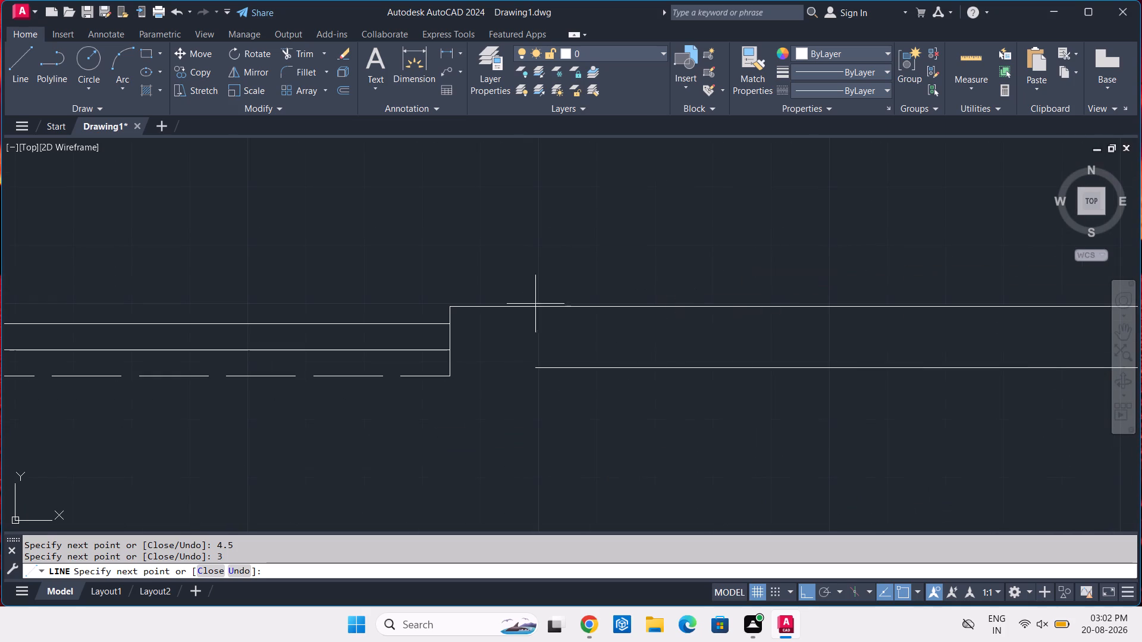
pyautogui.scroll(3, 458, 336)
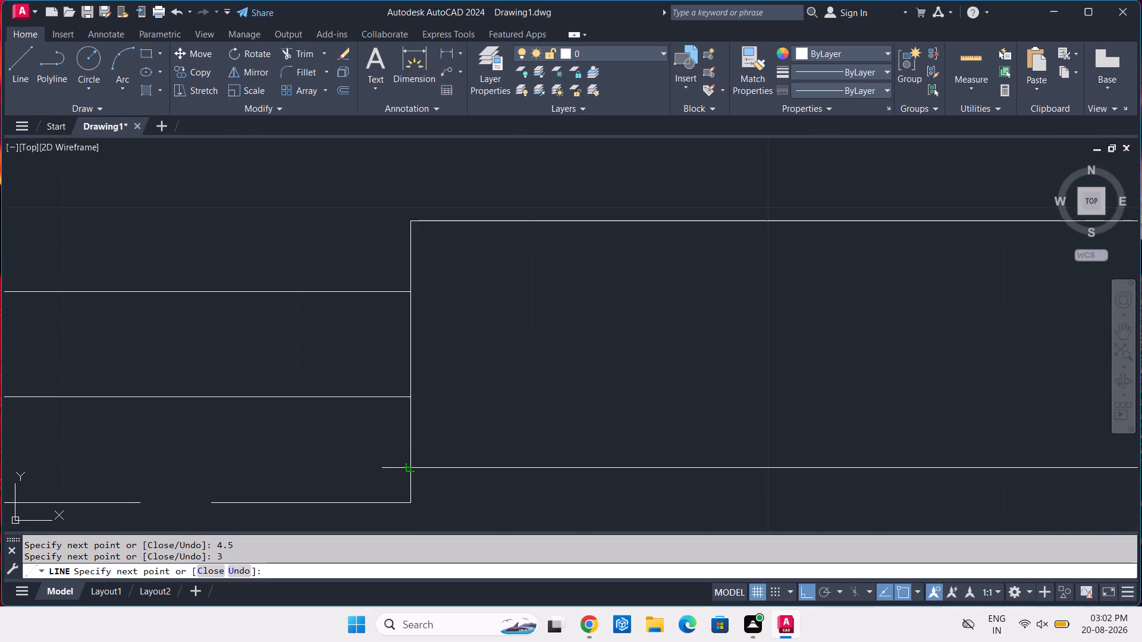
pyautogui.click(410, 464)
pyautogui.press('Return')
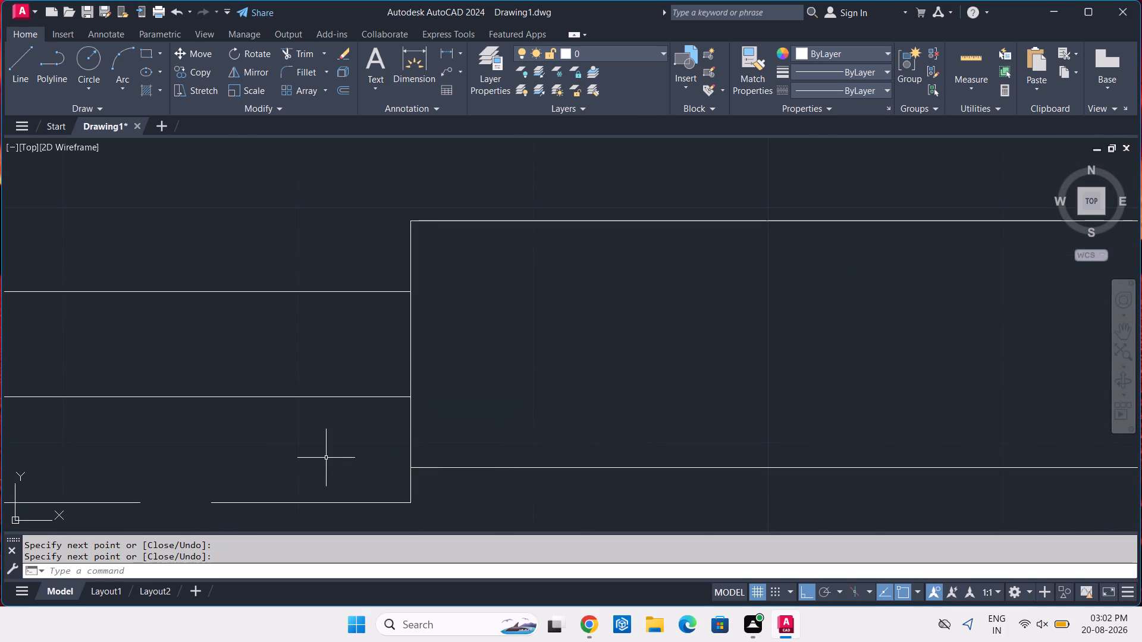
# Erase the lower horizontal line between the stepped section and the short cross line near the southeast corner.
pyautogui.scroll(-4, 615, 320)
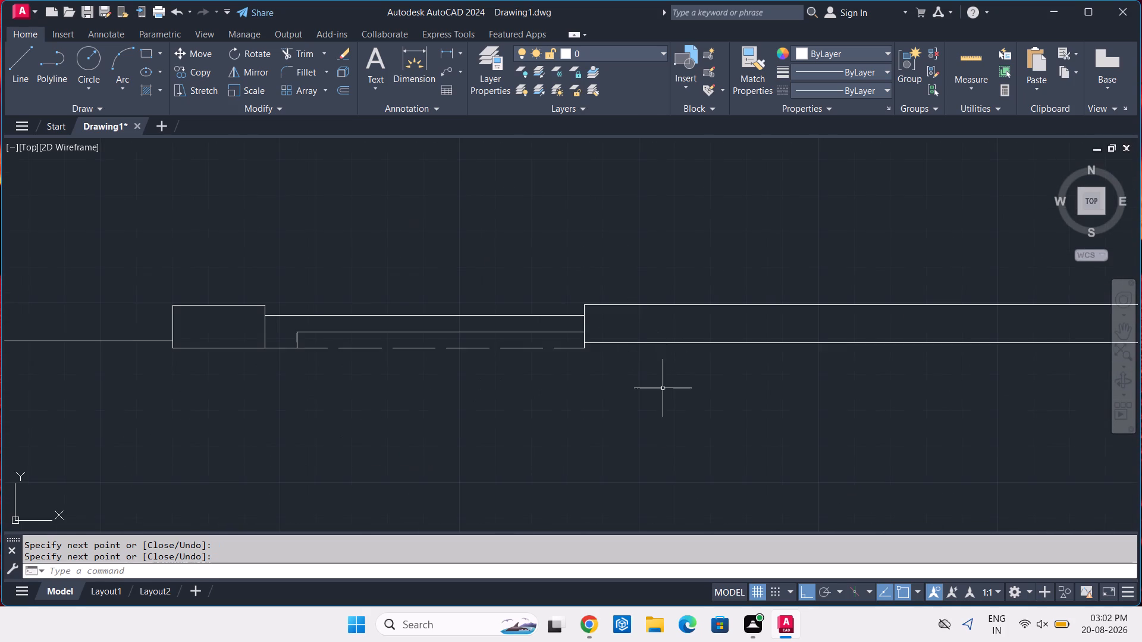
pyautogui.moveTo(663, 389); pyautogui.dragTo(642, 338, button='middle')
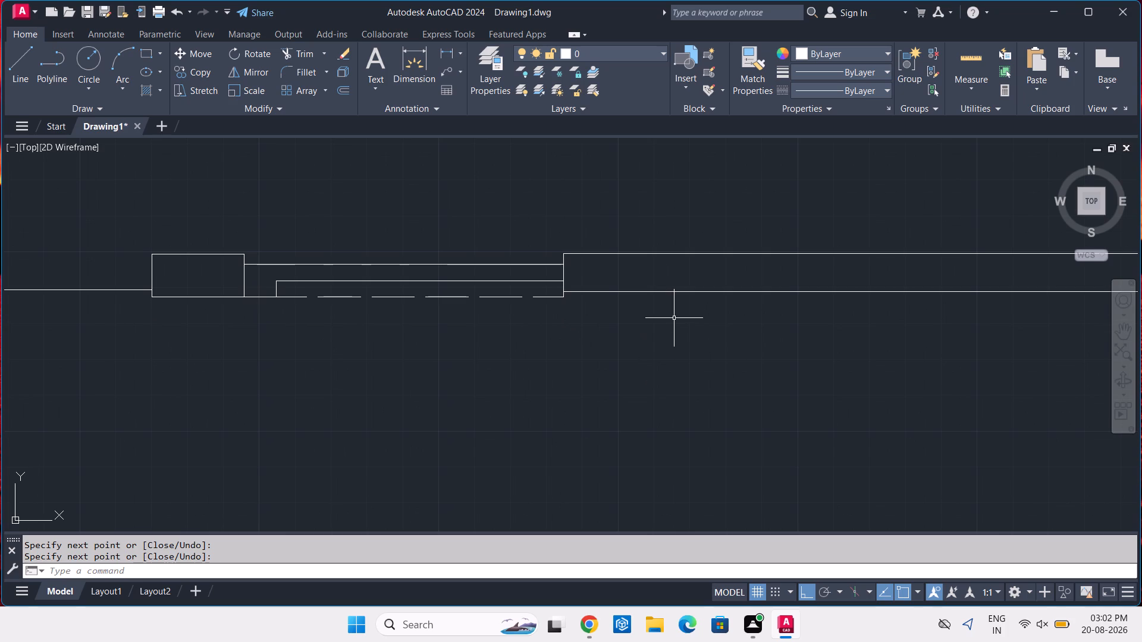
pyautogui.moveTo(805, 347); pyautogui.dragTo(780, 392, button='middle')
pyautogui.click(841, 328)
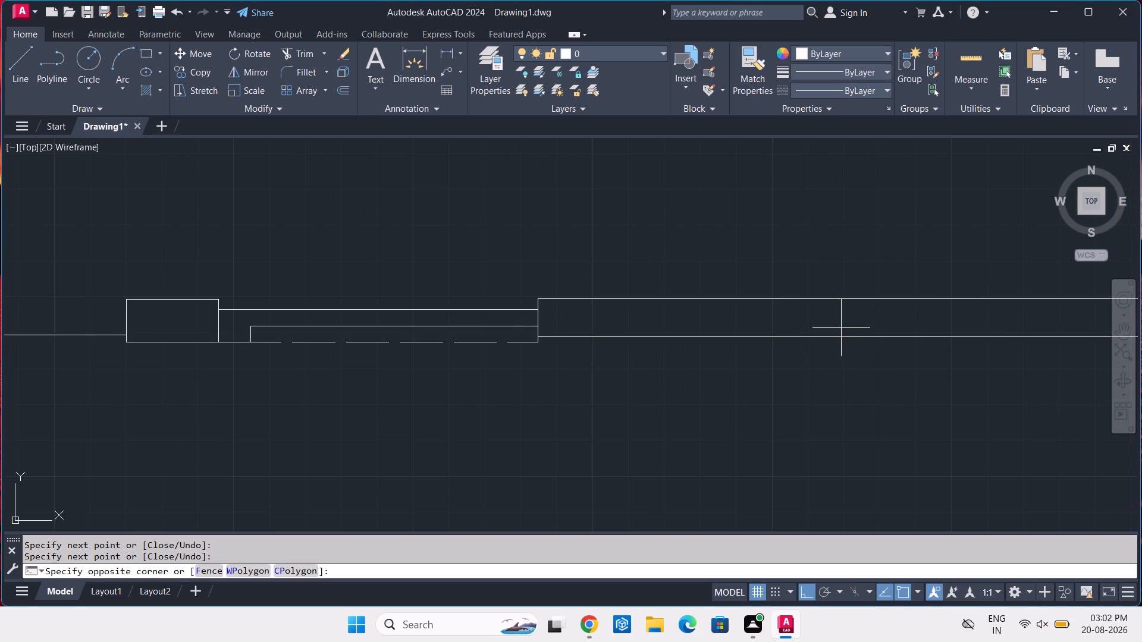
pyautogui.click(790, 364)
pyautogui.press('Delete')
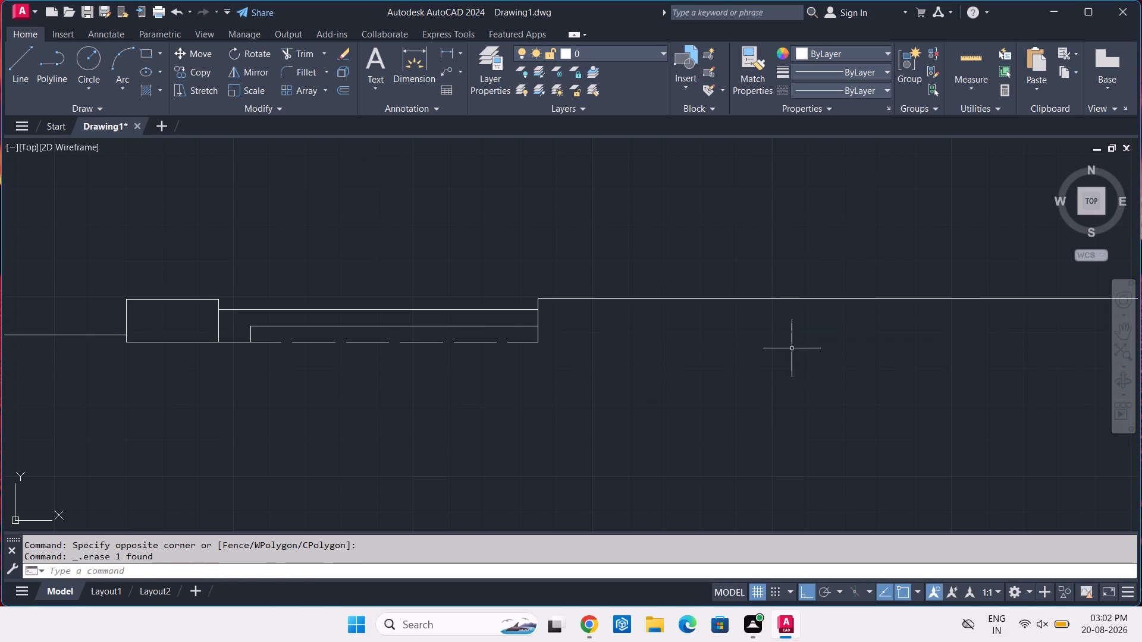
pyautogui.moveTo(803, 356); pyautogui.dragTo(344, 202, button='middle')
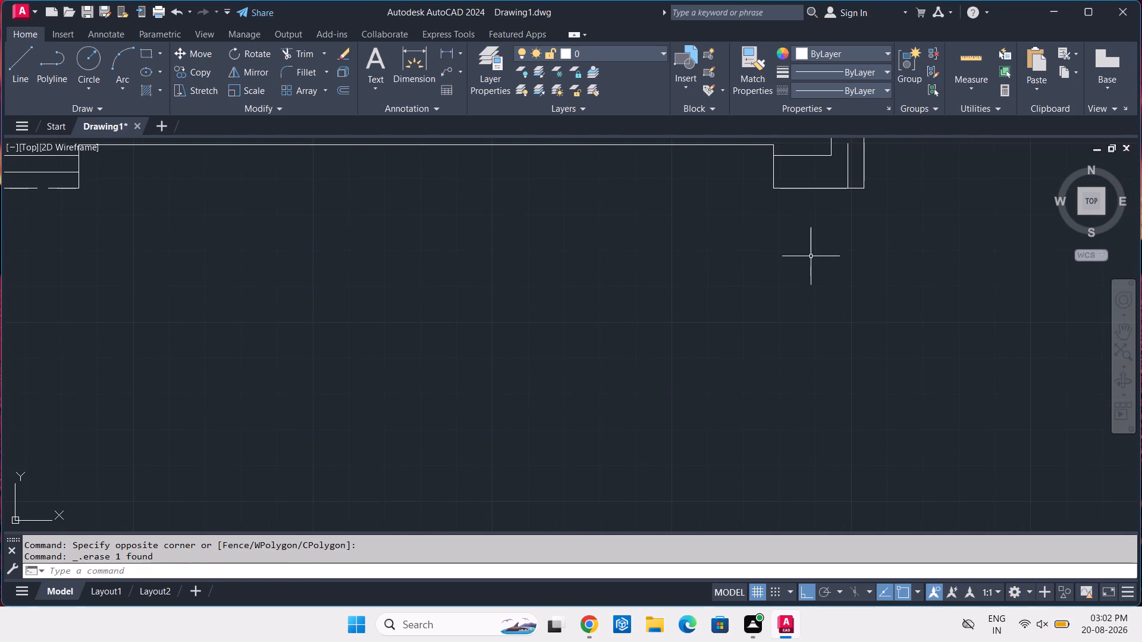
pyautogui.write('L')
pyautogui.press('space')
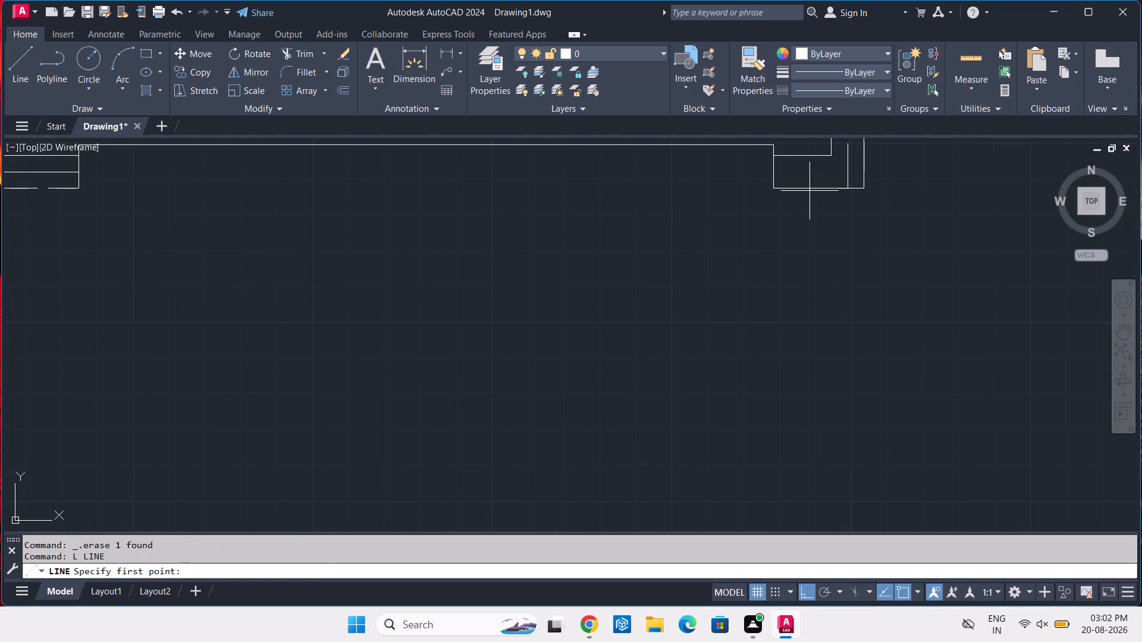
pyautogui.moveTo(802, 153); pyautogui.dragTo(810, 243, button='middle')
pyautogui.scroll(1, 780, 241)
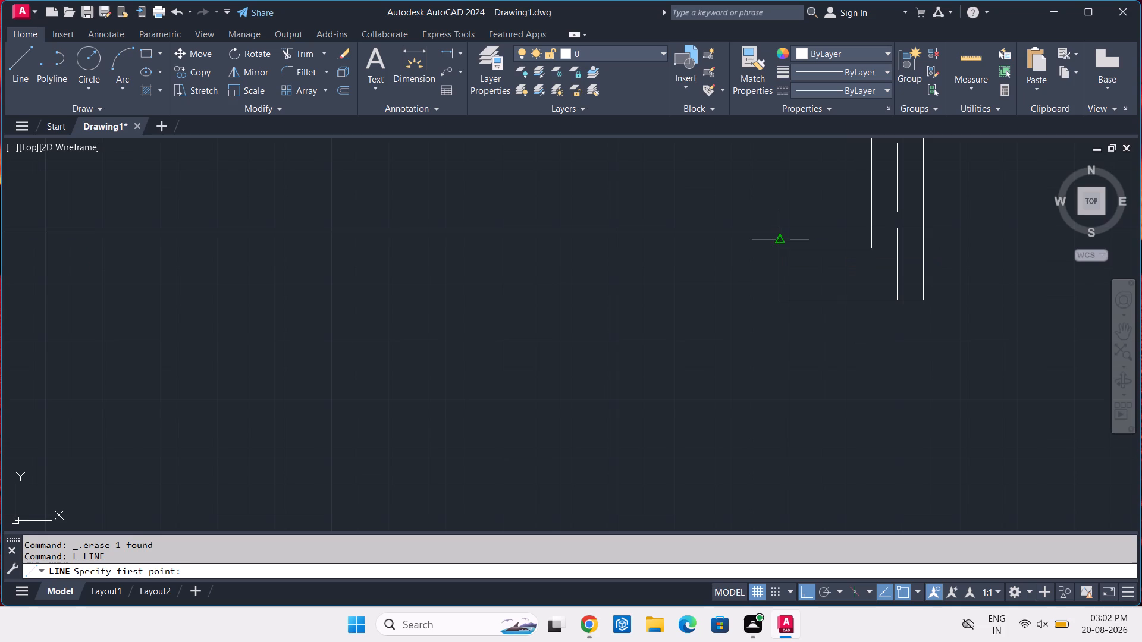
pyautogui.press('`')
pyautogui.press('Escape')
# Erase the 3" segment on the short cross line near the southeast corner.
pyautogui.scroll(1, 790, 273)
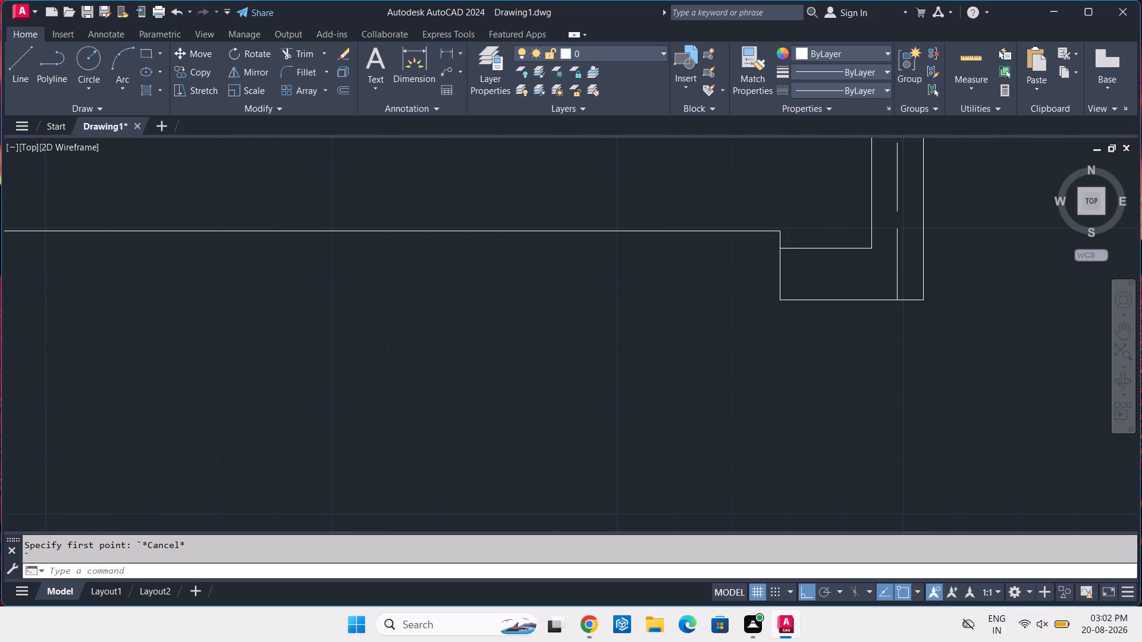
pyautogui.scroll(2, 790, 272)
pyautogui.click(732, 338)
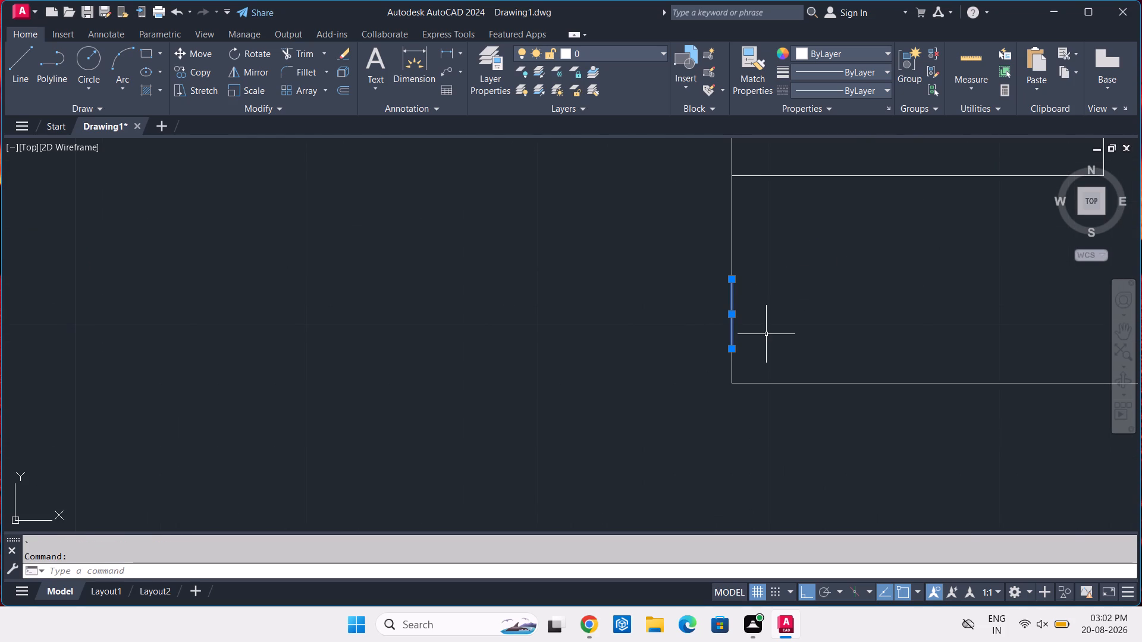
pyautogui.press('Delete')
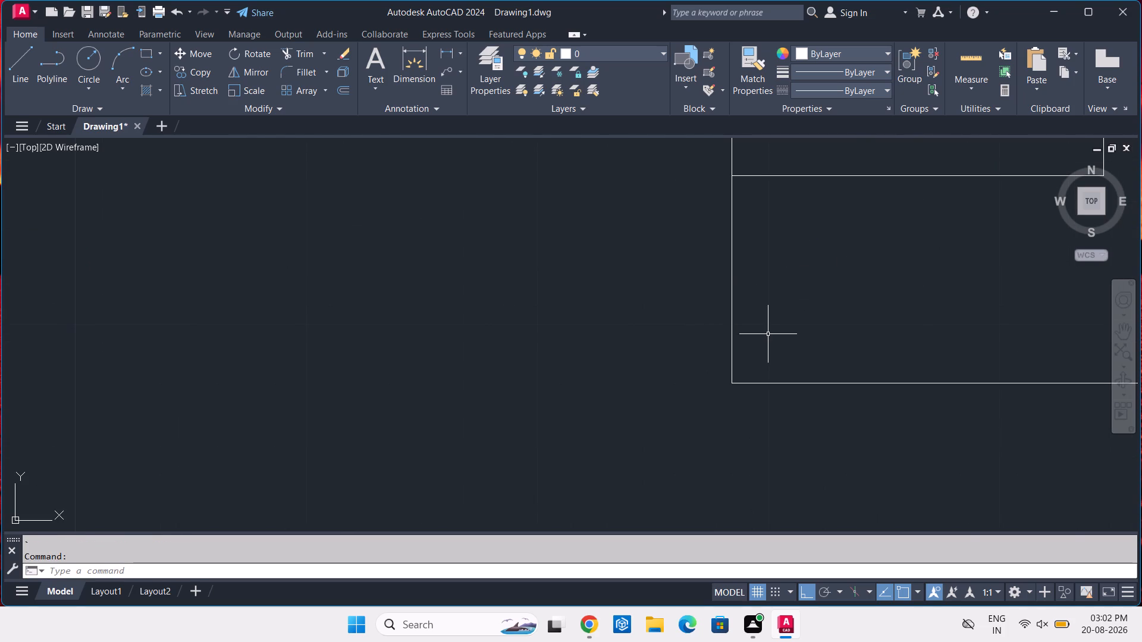
# Draw a line 2" south from the lower end of the 4.5" segment and west to the stepped section's east end.
pyautogui.write('L')
pyautogui.press('space')
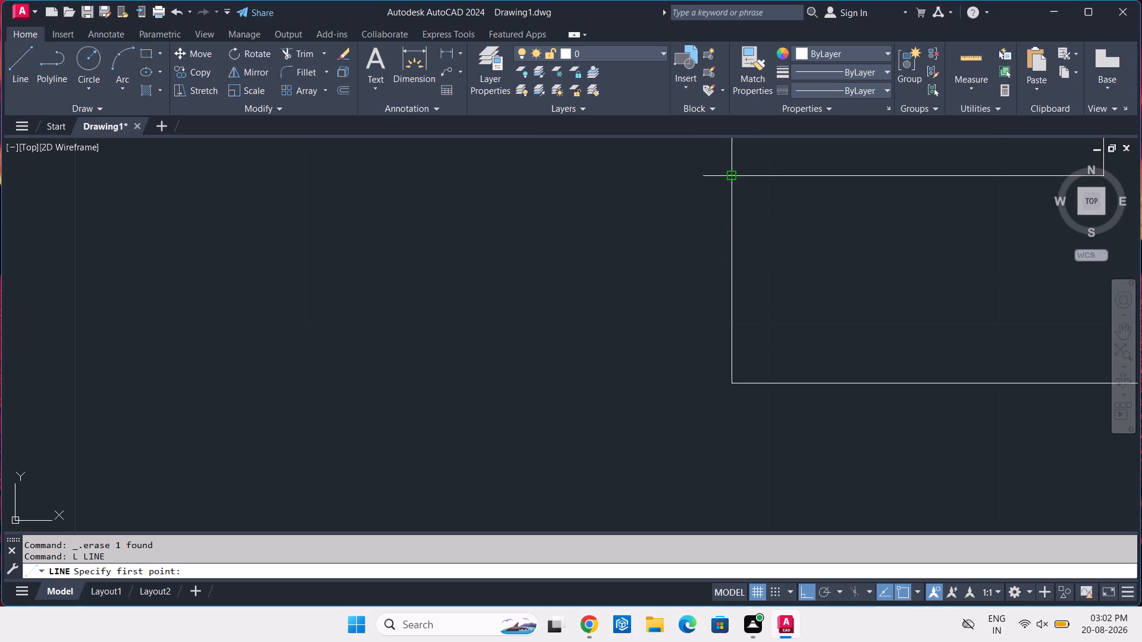
pyautogui.click(732, 284)
pyautogui.press('2')
pyautogui.press('Return')
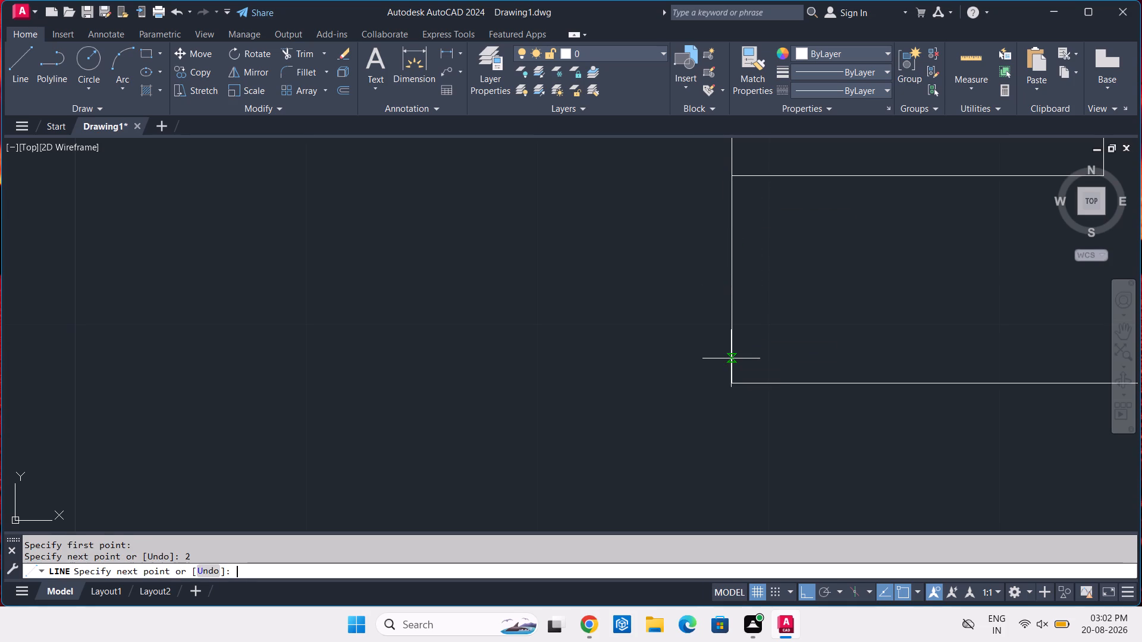
pyautogui.moveTo(424, 319); pyautogui.dragTo(1141, 584, button='middle')
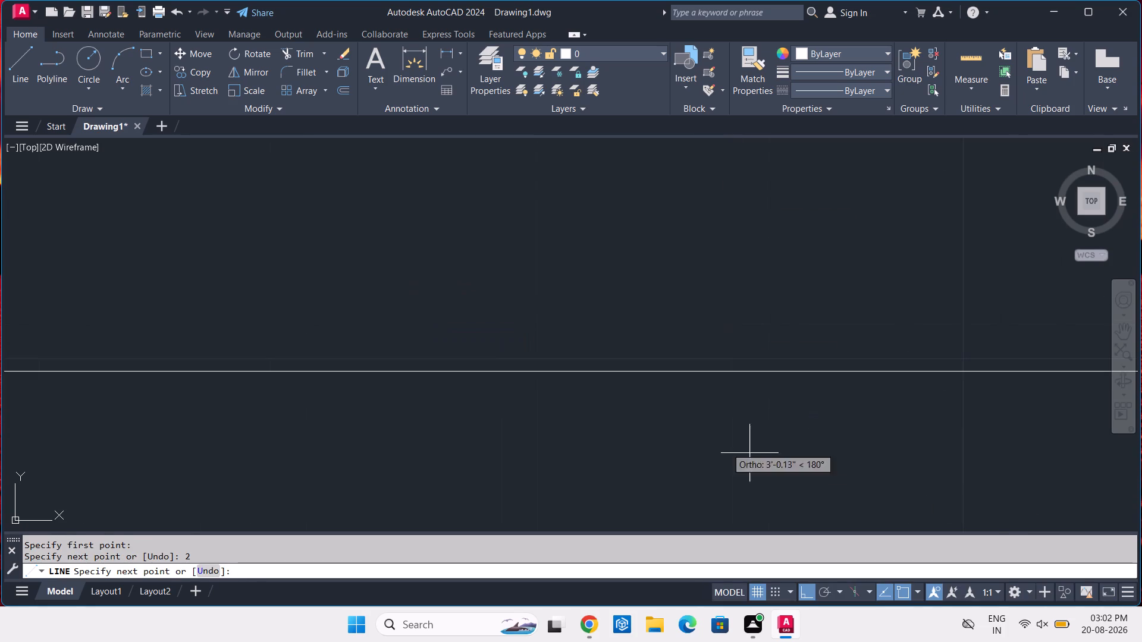
pyautogui.scroll(-3, 669, 430)
pyautogui.moveTo(552, 454); pyautogui.dragTo(907, 407, button='middle')
pyautogui.scroll(-1, 552, 454)
pyautogui.scroll(3, 478, 436)
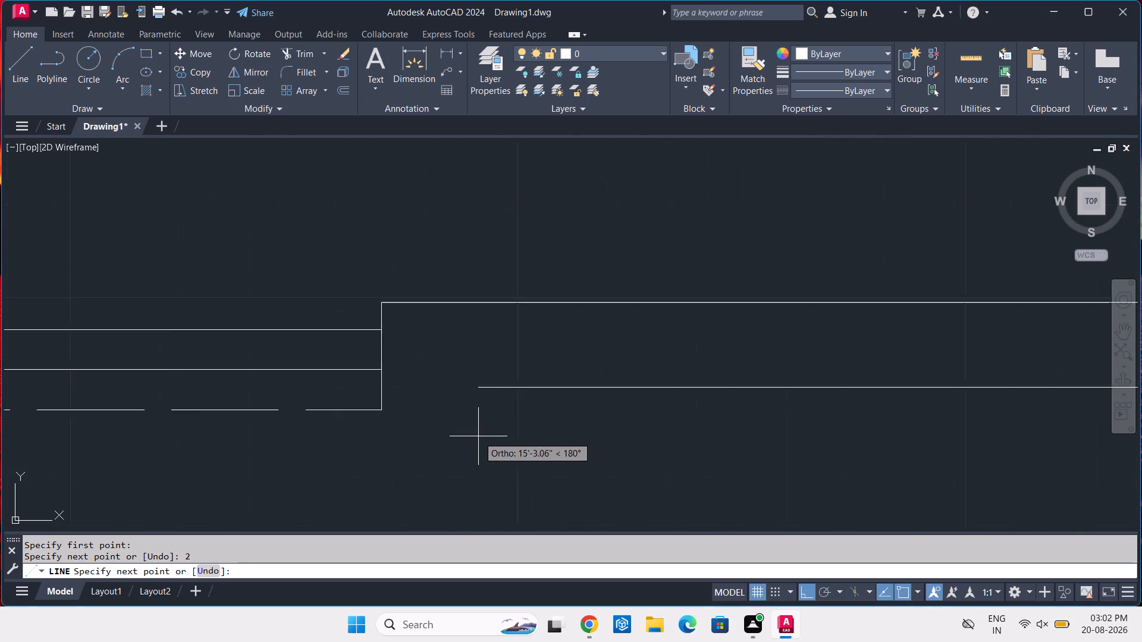
pyautogui.scroll(1, 478, 436)
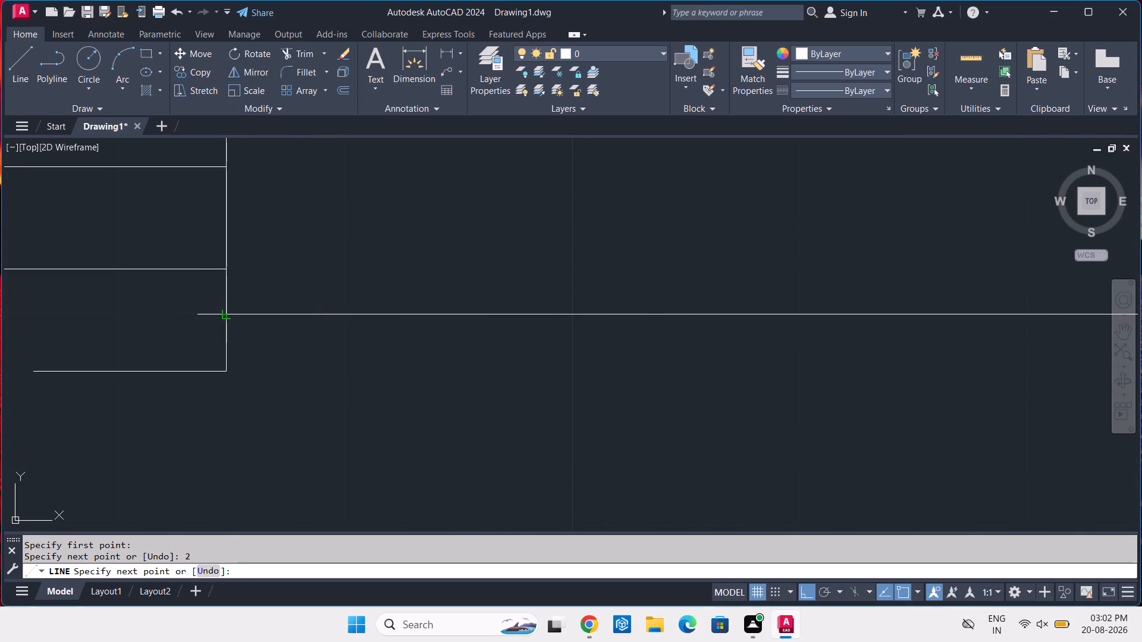
pyautogui.click(225, 311)
pyautogui.press('Return')
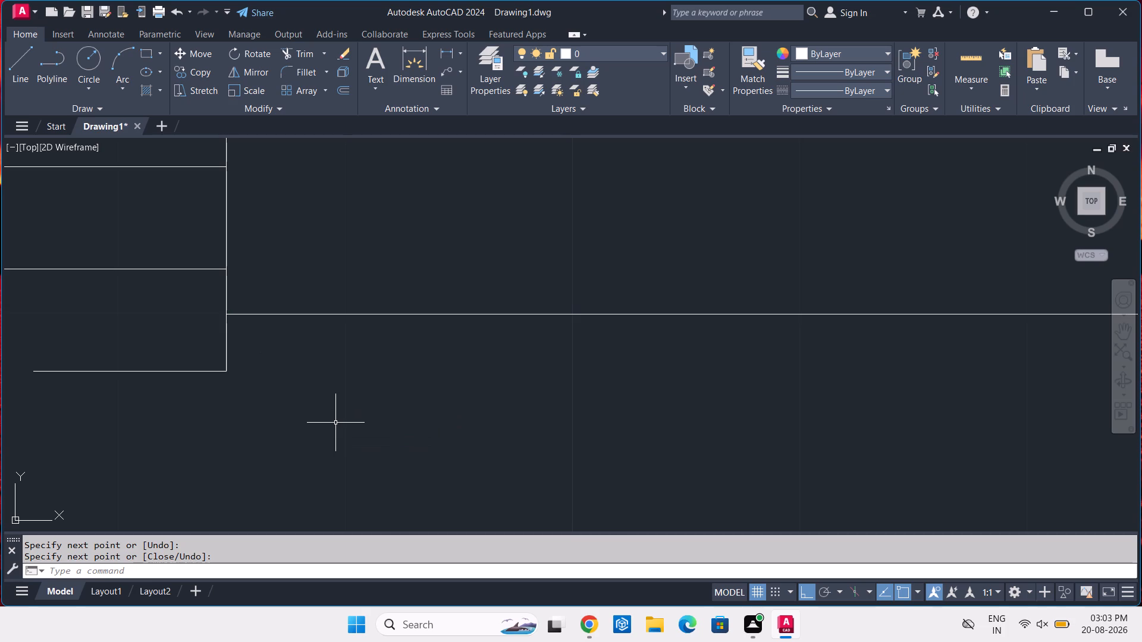
# Examine the south wall's details and the outline of the whole plan.
pyautogui.scroll(-3, 576, 194)
pyautogui.moveTo(591, 246); pyautogui.dragTo(624, 427, button='middle')
pyautogui.scroll(-2, 620, 396)
pyautogui.moveTo(735, 314); pyautogui.dragTo(762, 358, button='middle')
pyautogui.scroll(-1, 762, 360)
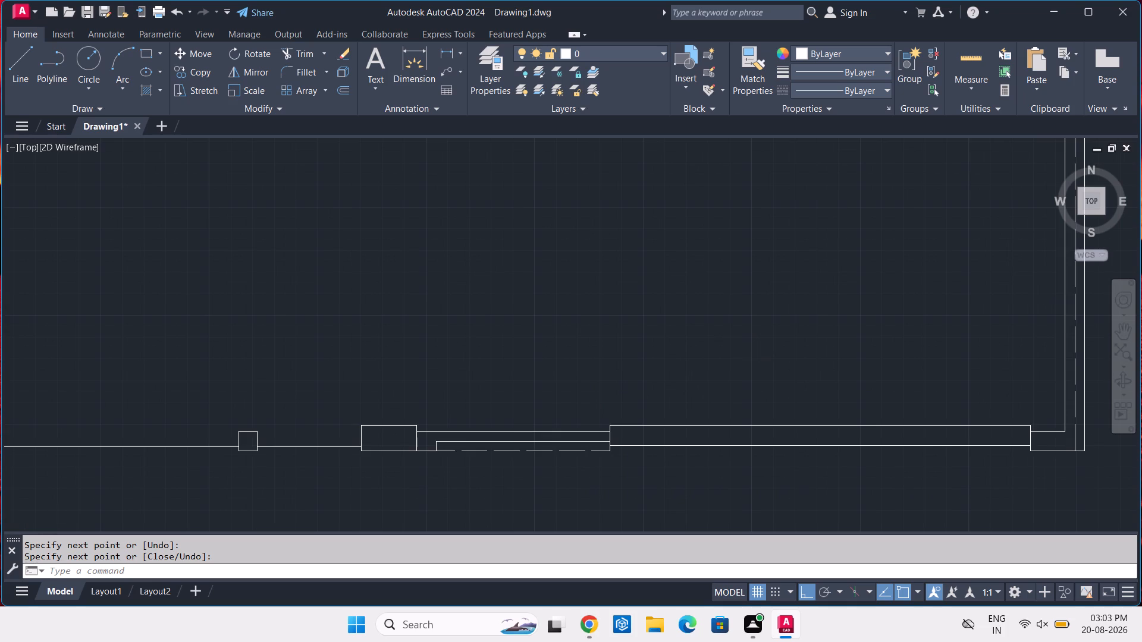
pyautogui.scroll(-1, 762, 360)
pyautogui.moveTo(762, 360); pyautogui.dragTo(767, 449, button='middle')
pyautogui.scroll(-2, 800, 324)
pyautogui.moveTo(805, 317); pyautogui.dragTo(799, 398, button='middle')
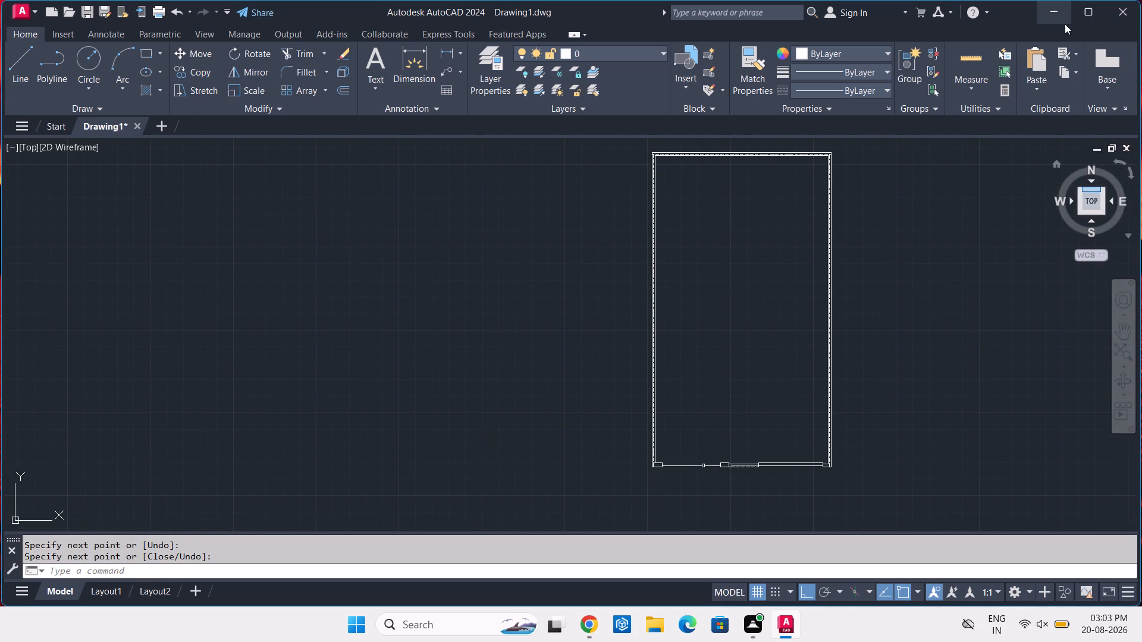
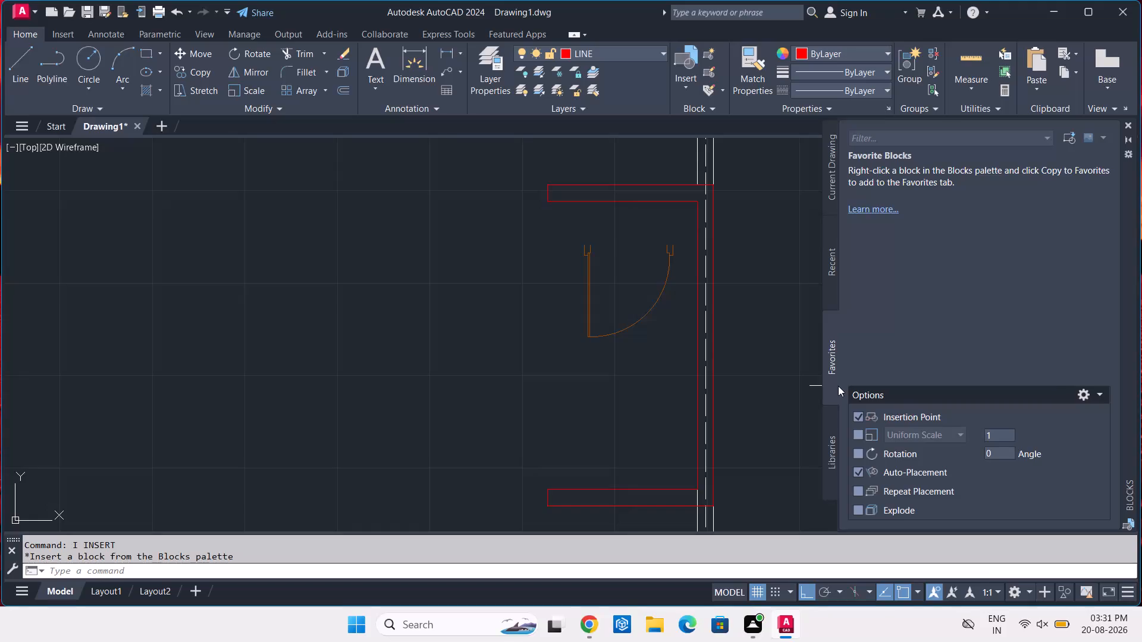
# Close the block list and undo the latest block insertions and the block definition made before them.
pyautogui.click(1132, 124)
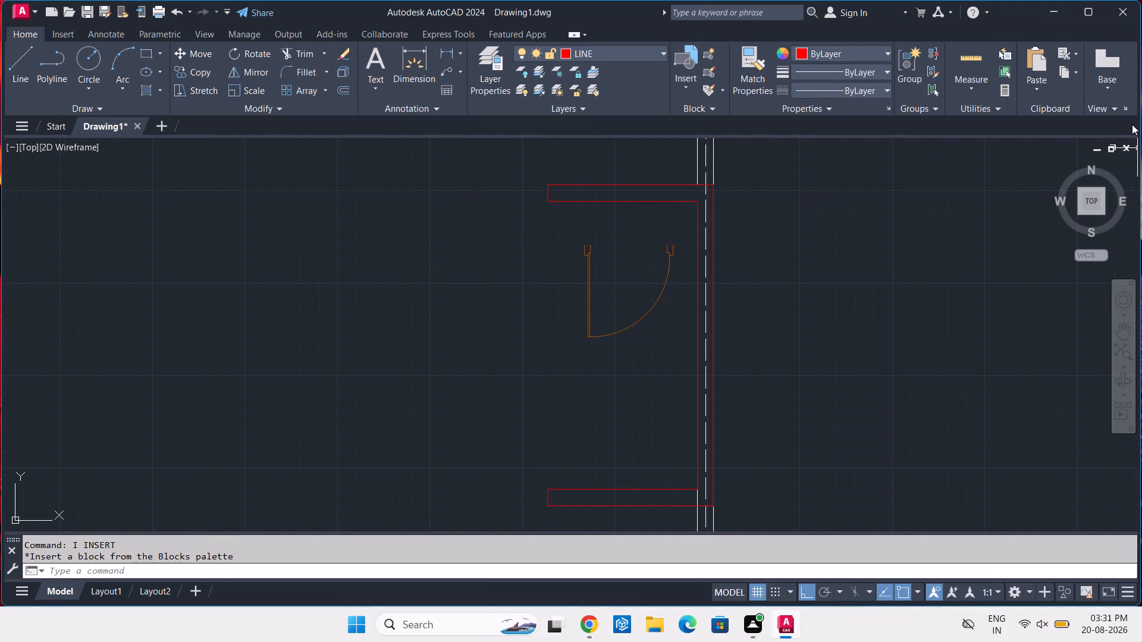
pyautogui.hotkey('ctrl', 'z')
pyautogui.press('z')
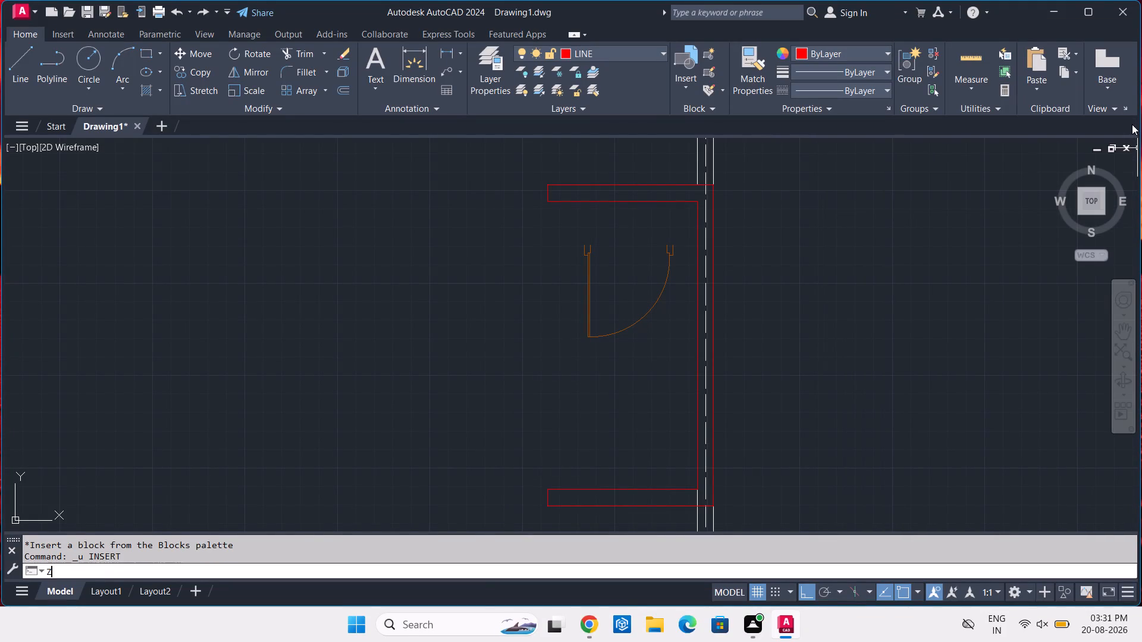
pyautogui.press('z')
pyautogui.press('Escape')
pyautogui.press('Escape')
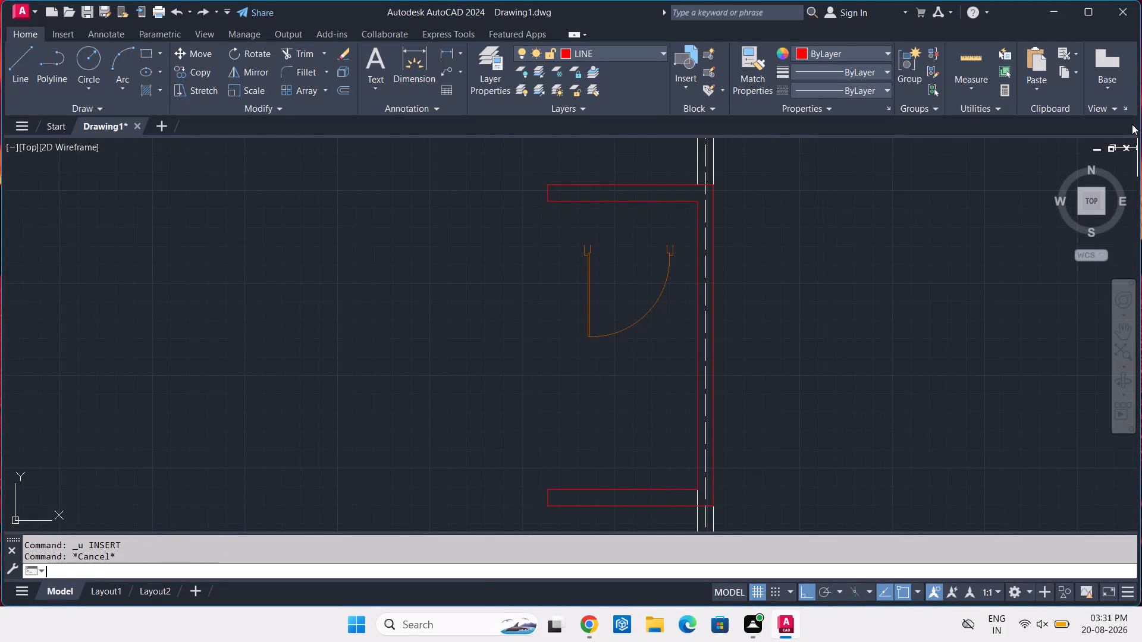
pyautogui.hotkey('ctrl', 'z')
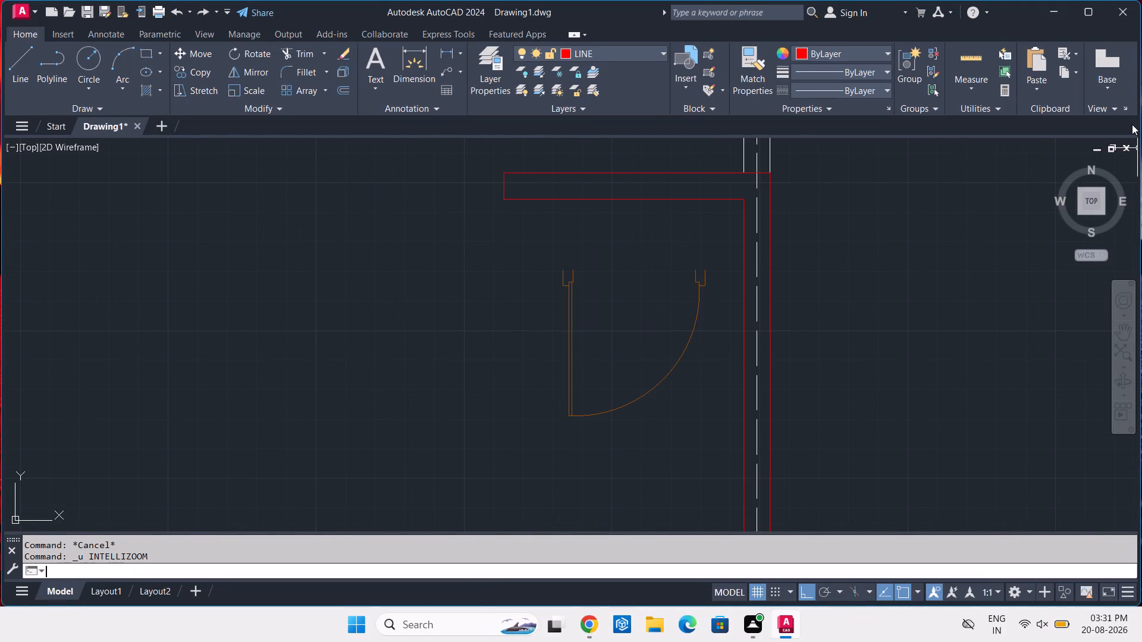
pyautogui.hotkey('ctrl', 'z')
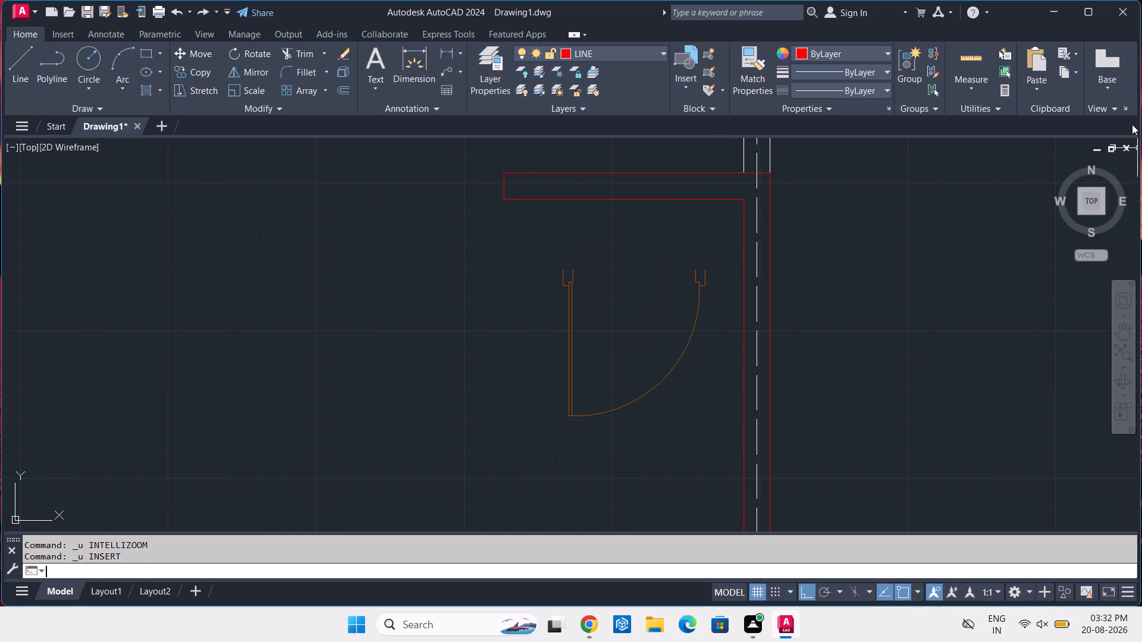
pyautogui.hotkey('ctrl', 'z')
pyautogui.hotkey('ctrl', 'z')
pyautogui.hotkey('ctrl', 'z')
pyautogui.hotkey('ctrl', 'z')
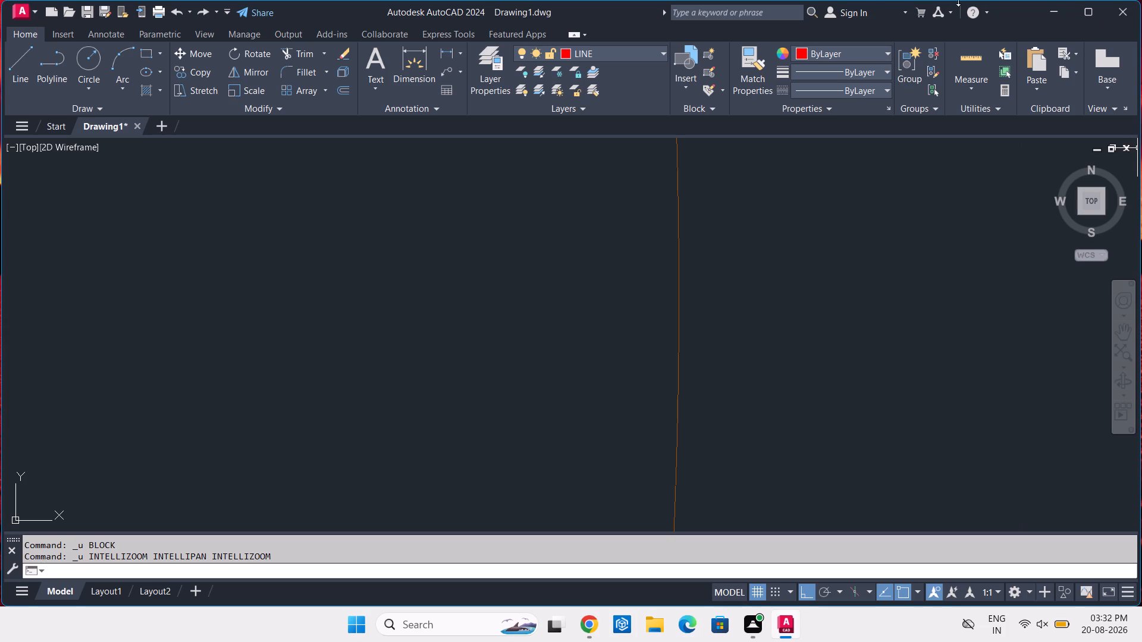
# Look for a block to insert among the current drawing's blocks, the drawing files in Documents and the block libraries.
pyautogui.scroll(-4, 527, 314)
pyautogui.scroll(-3, 718, 349)
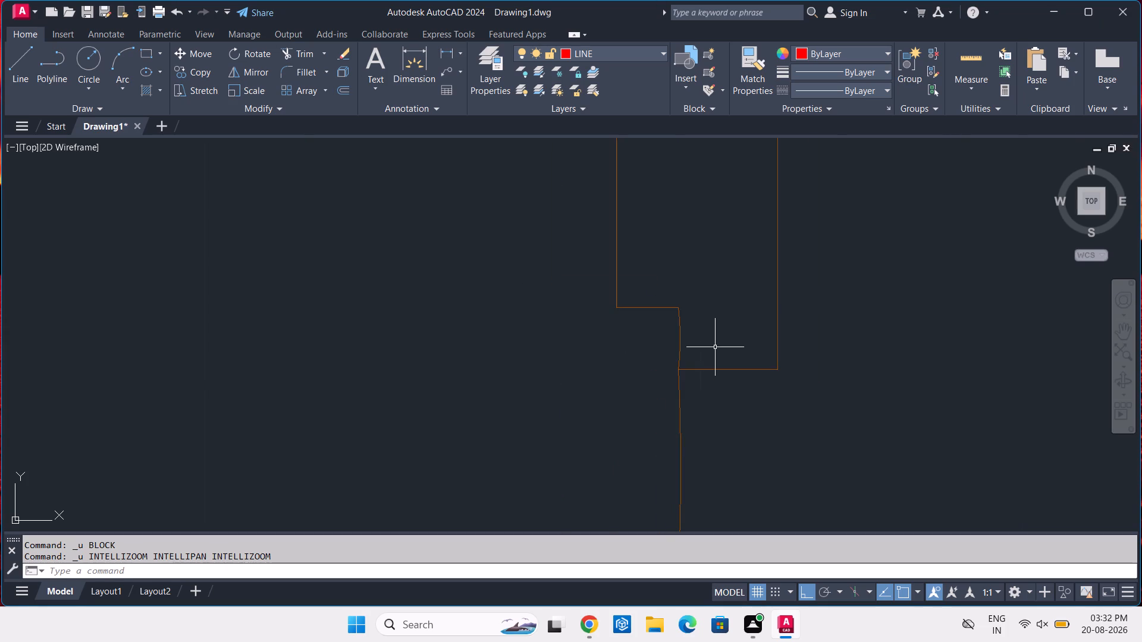
pyautogui.scroll(-6, 855, 366)
pyautogui.moveTo(973, 421); pyautogui.dragTo(932, 421, button='middle')
pyautogui.scroll(-1, 973, 421)
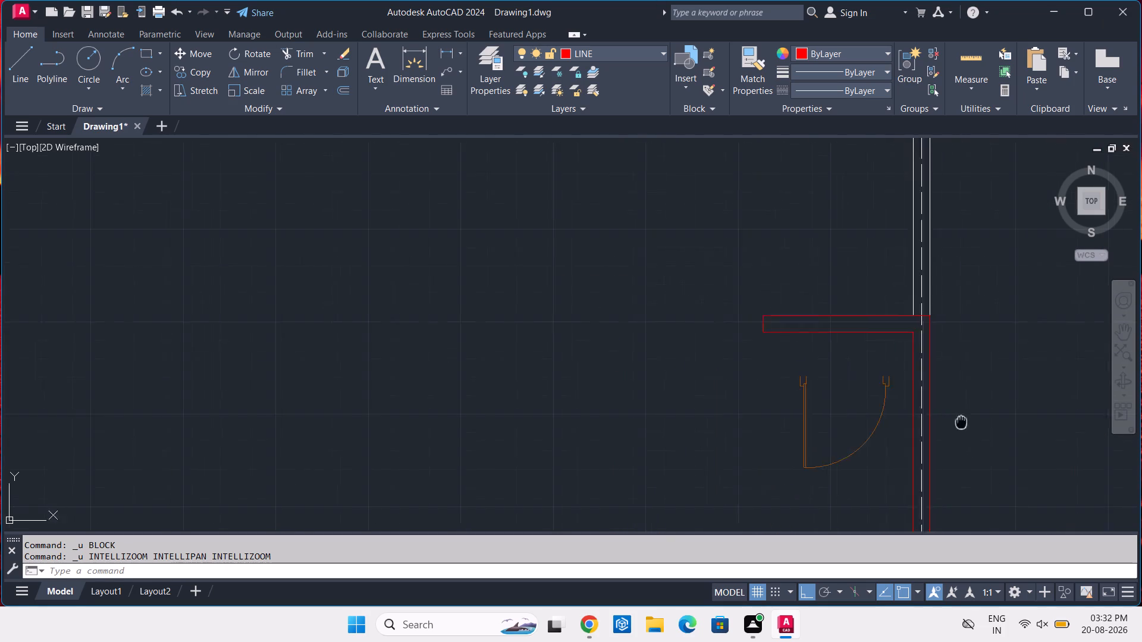
pyautogui.moveTo(932, 421); pyautogui.dragTo(786, 402, button='middle')
pyautogui.scroll(4, 719, 372)
pyautogui.scroll(-3, 719, 367)
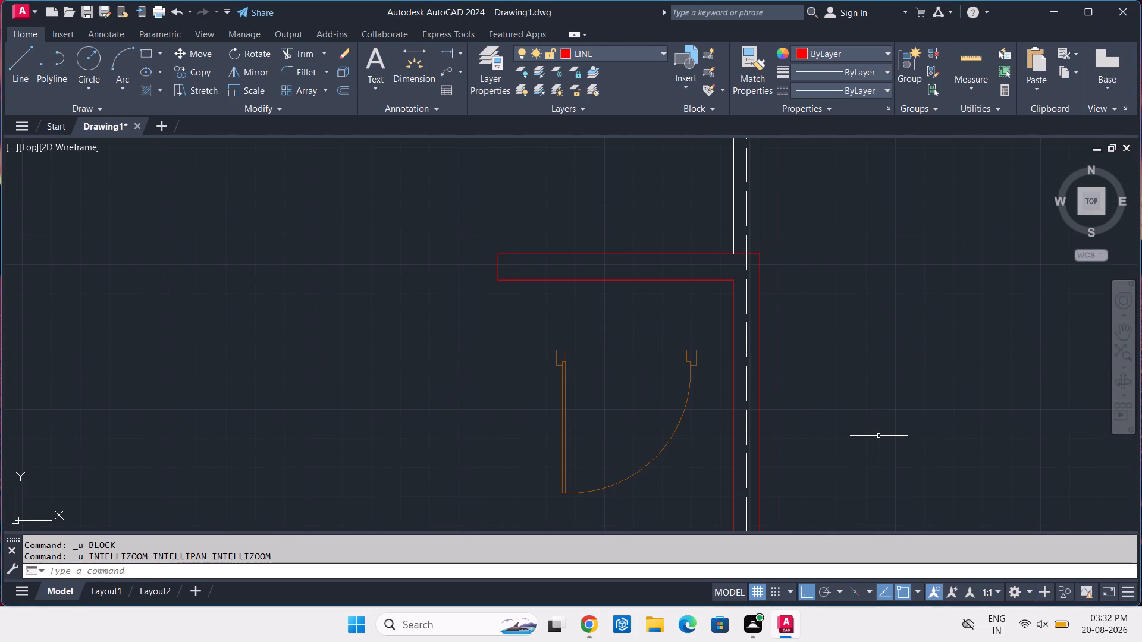
pyautogui.write('I')
pyautogui.press('space')
pyautogui.scroll(-3, 952, 323)
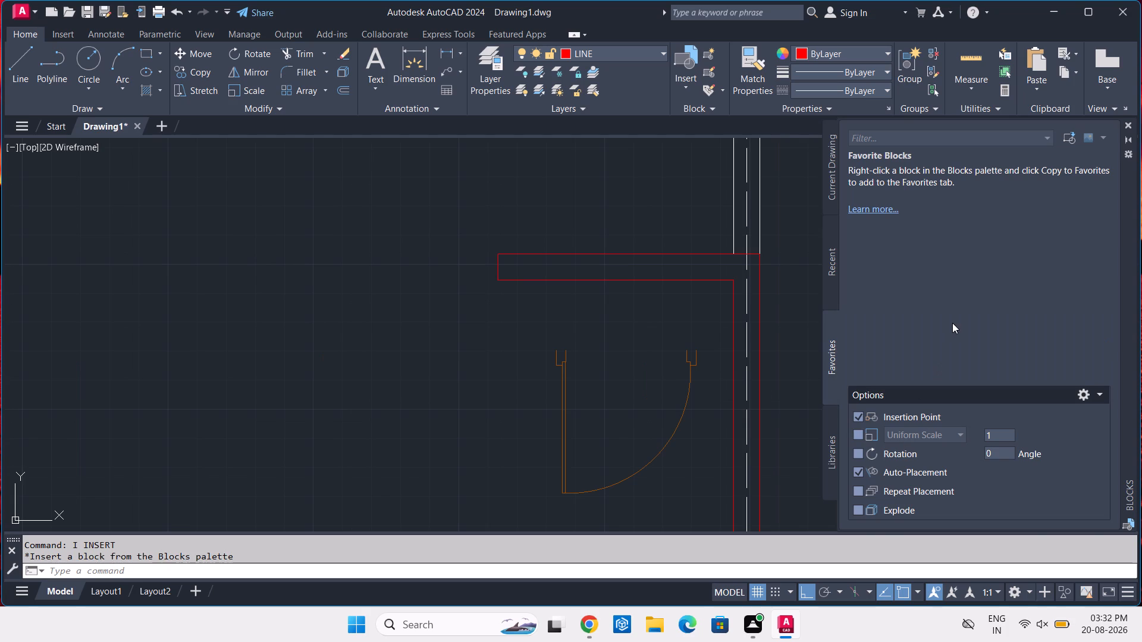
pyautogui.scroll(-3, 952, 323)
pyautogui.click(1070, 136)
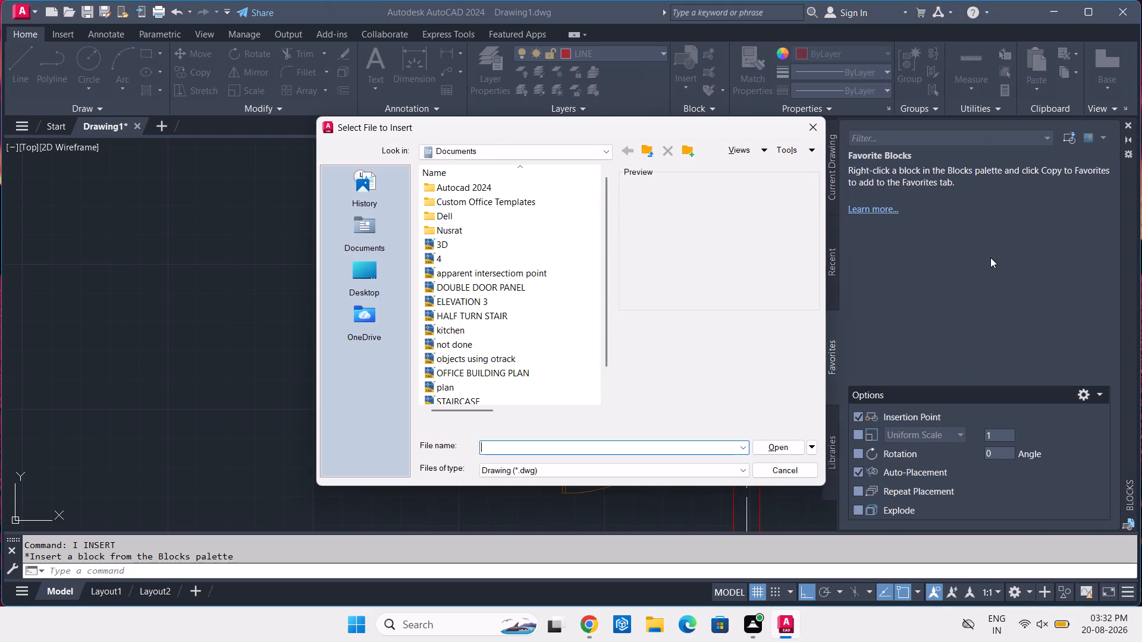
pyautogui.click(811, 131)
pyautogui.click(829, 178)
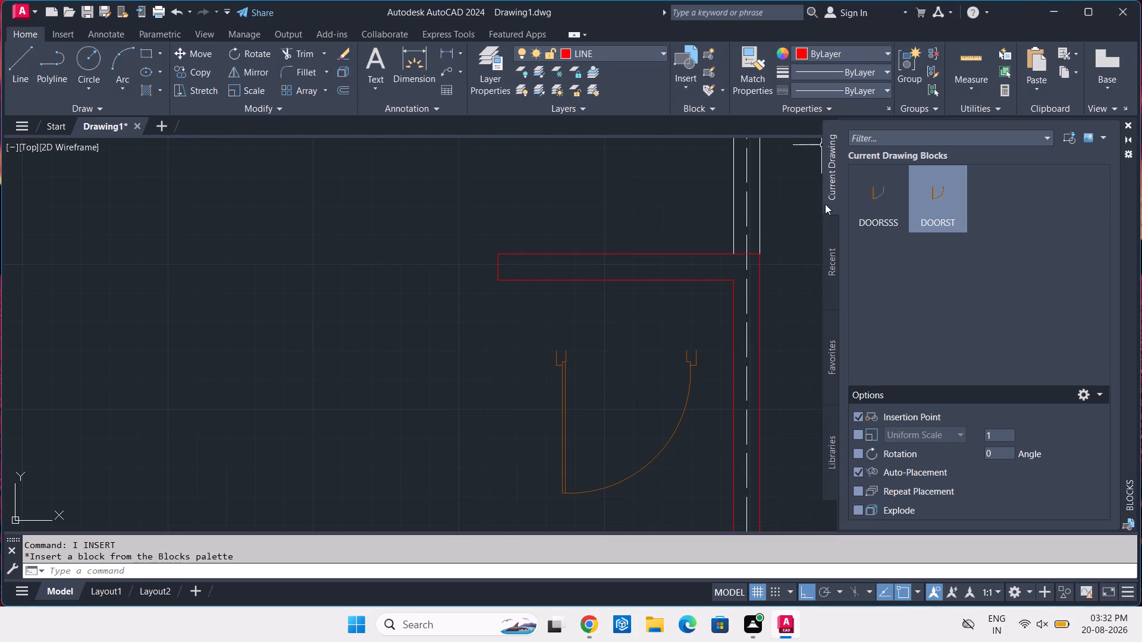
pyautogui.click(830, 464)
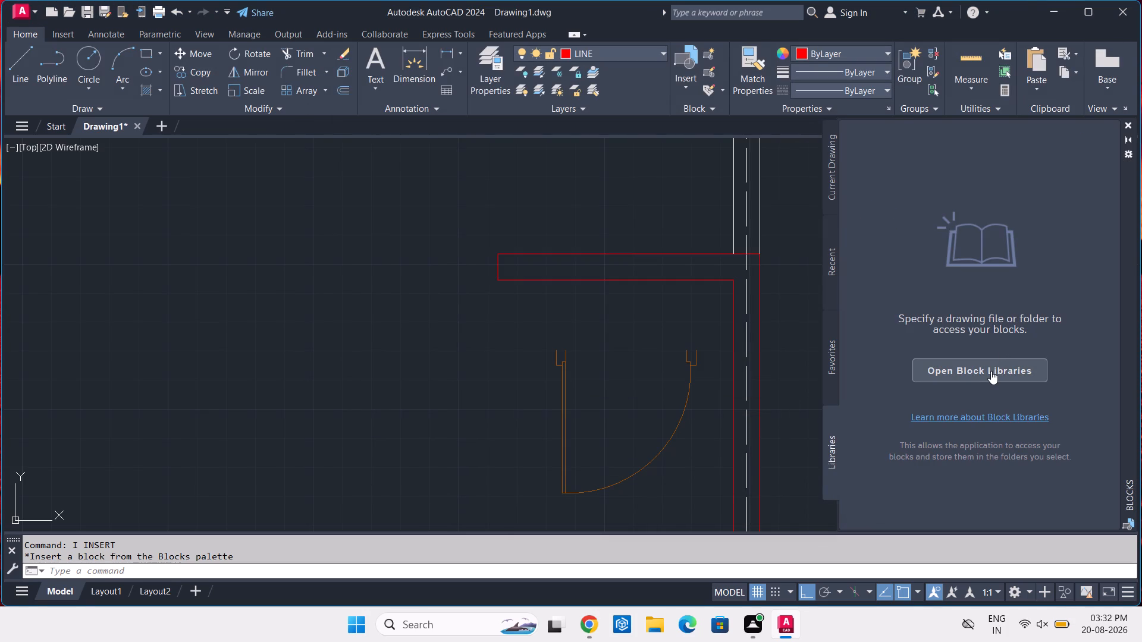
pyautogui.click(991, 371)
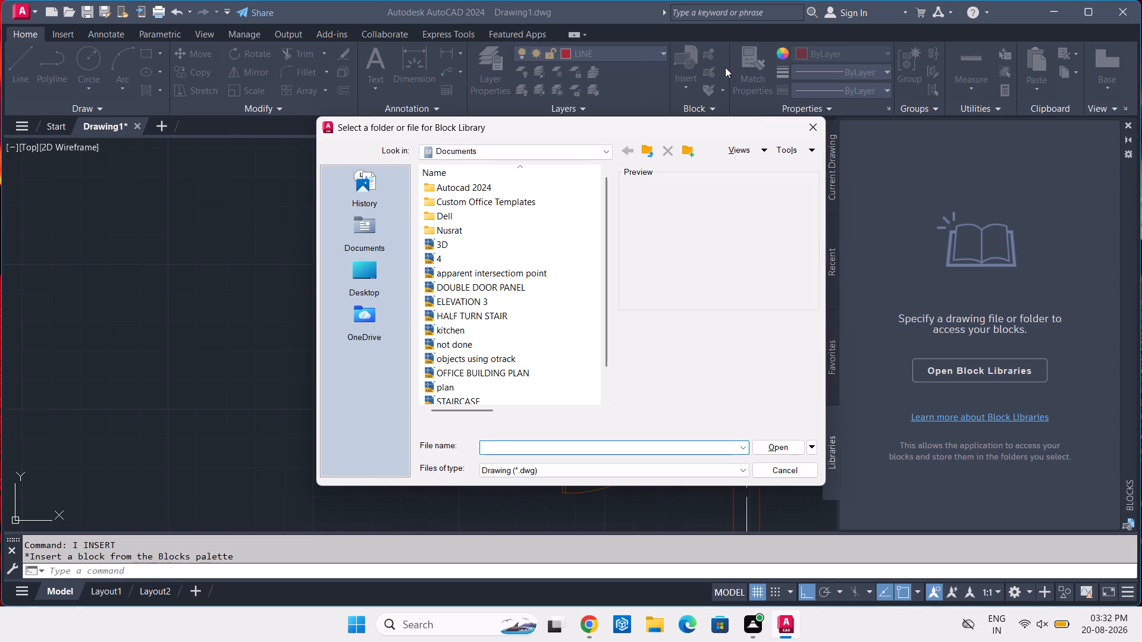
pyautogui.click(804, 119)
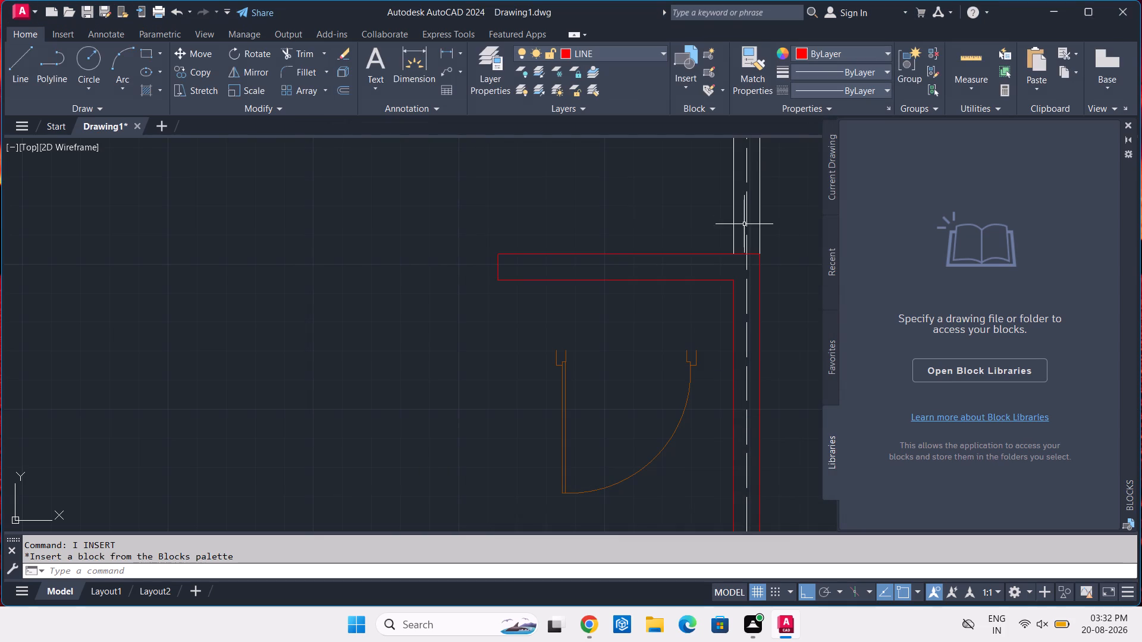
# Examine the recent, favorite and current-drawing blocks, the block sync settings and the insertion options.
pyautogui.click(826, 269)
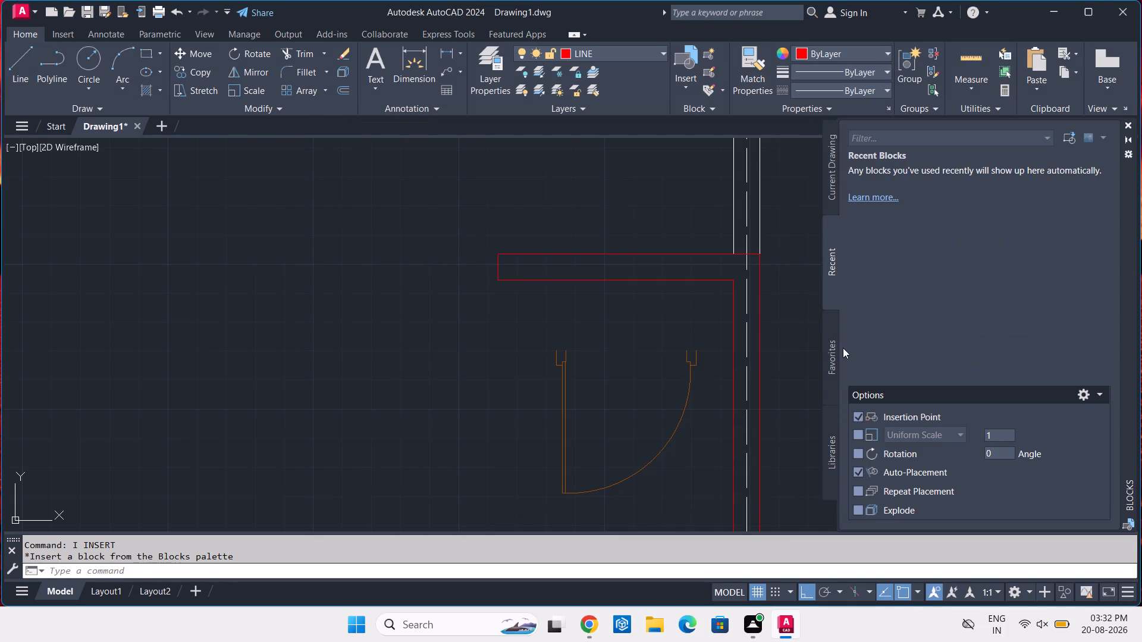
pyautogui.click(834, 358)
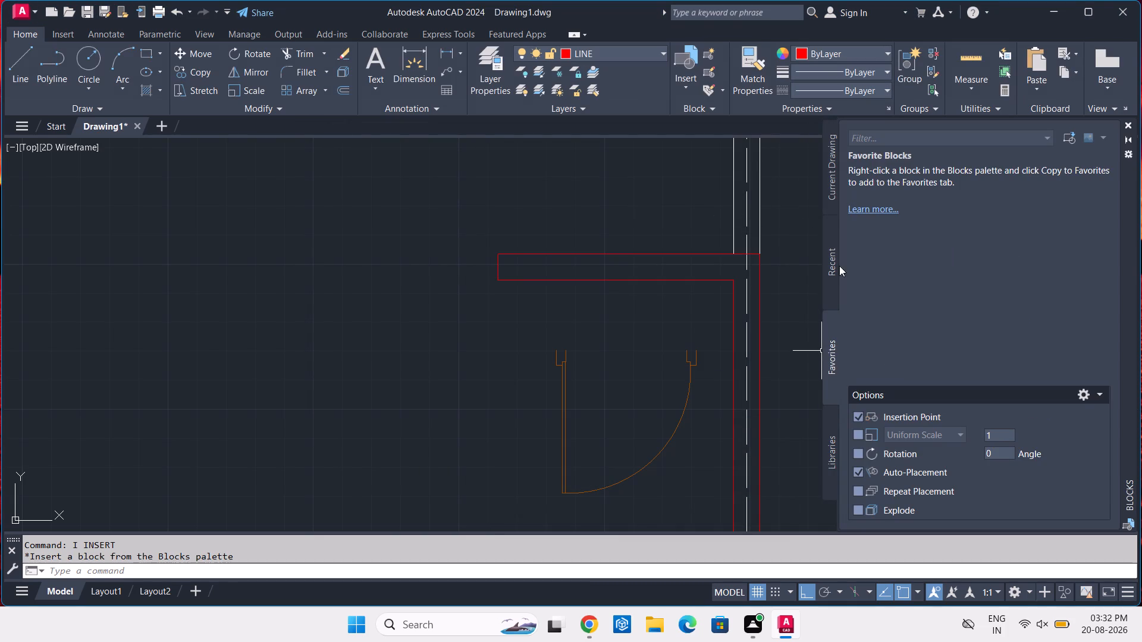
pyautogui.click(833, 183)
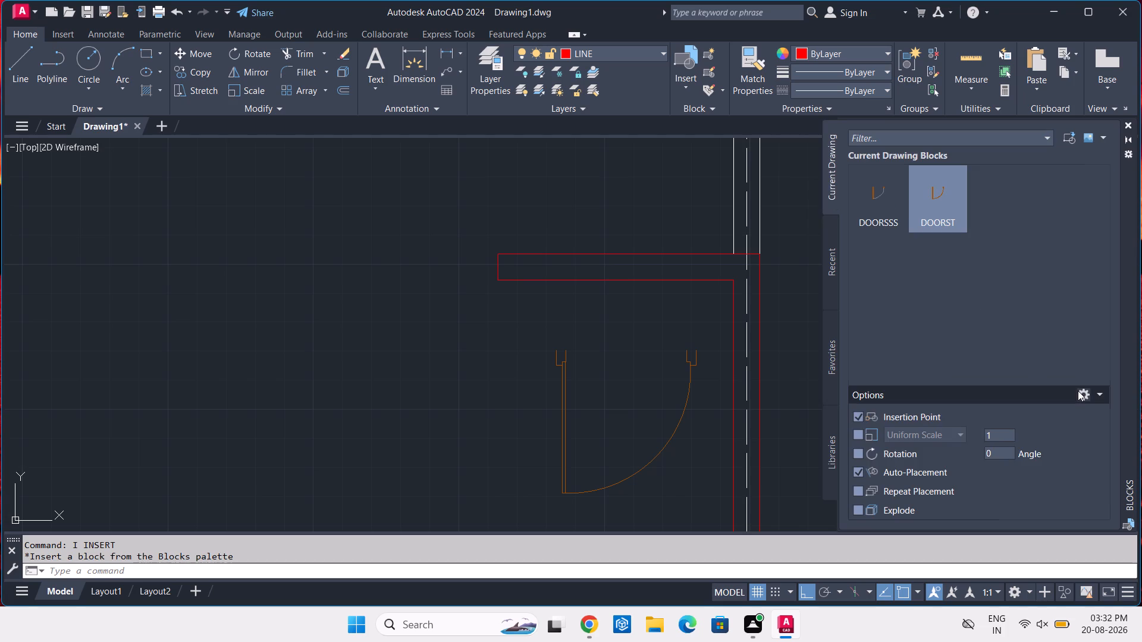
pyautogui.click(1078, 391)
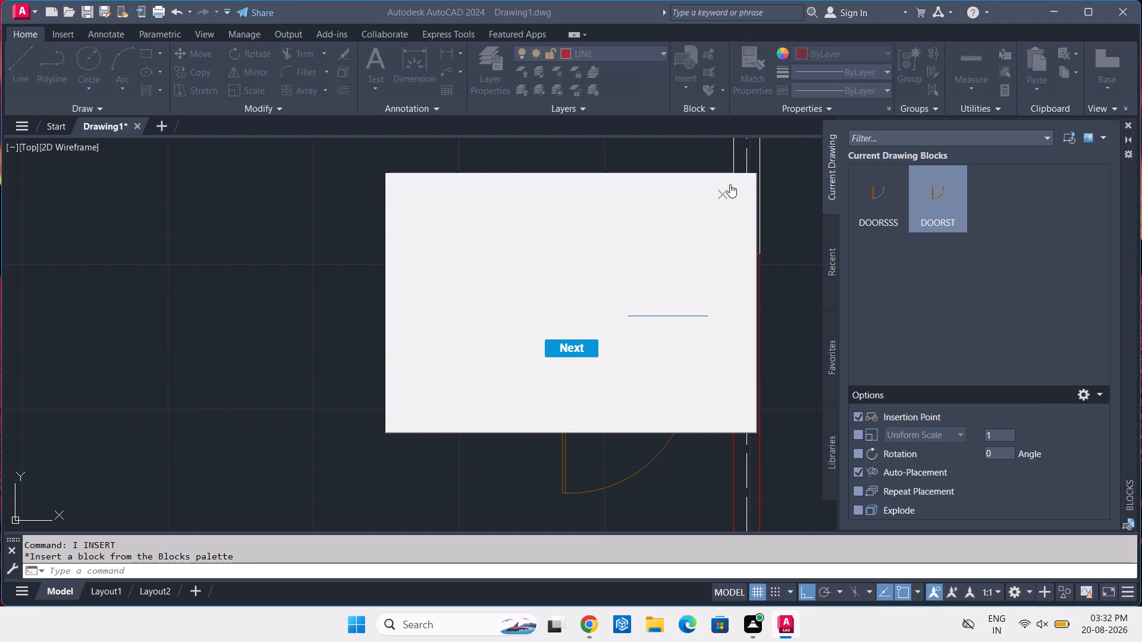
pyautogui.click(721, 194)
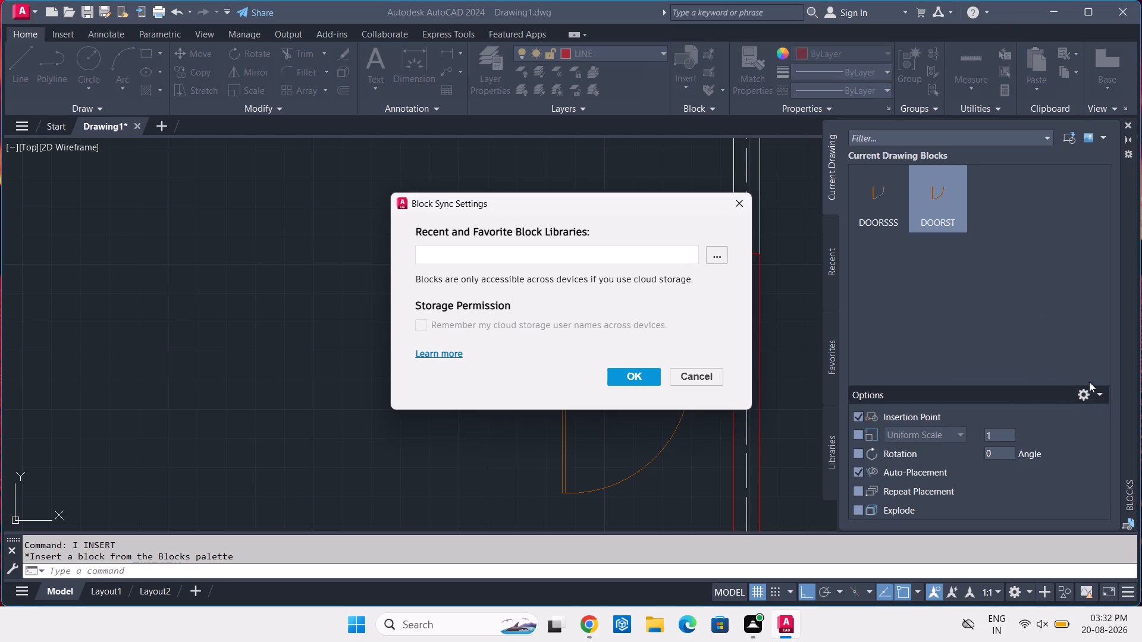
pyautogui.click(735, 198)
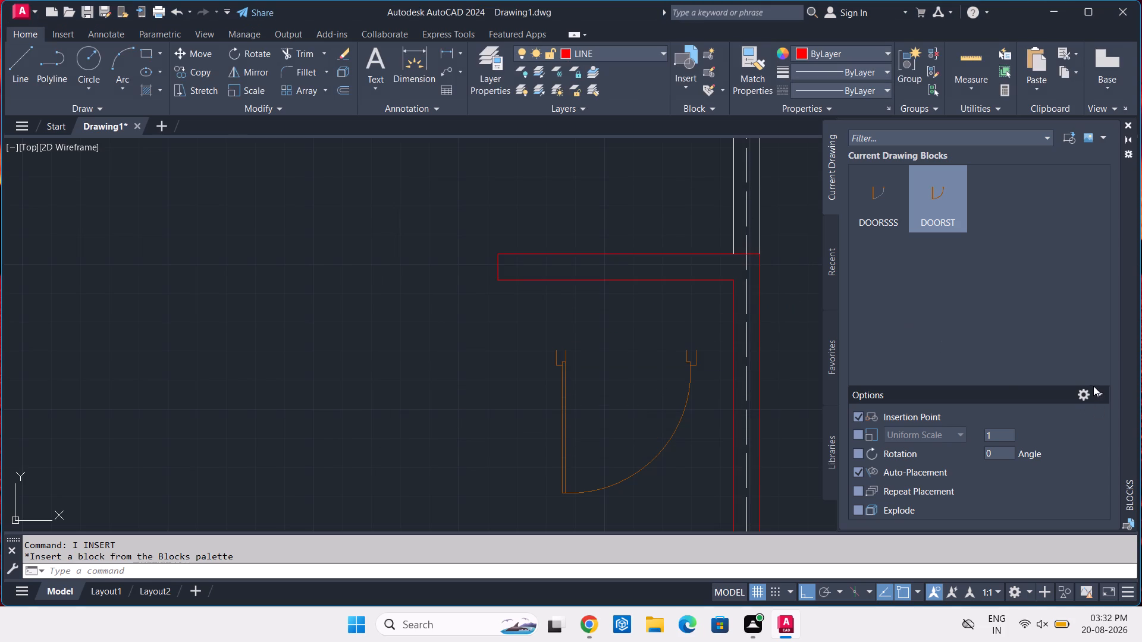
pyautogui.click(1096, 387)
pyautogui.click(1097, 395)
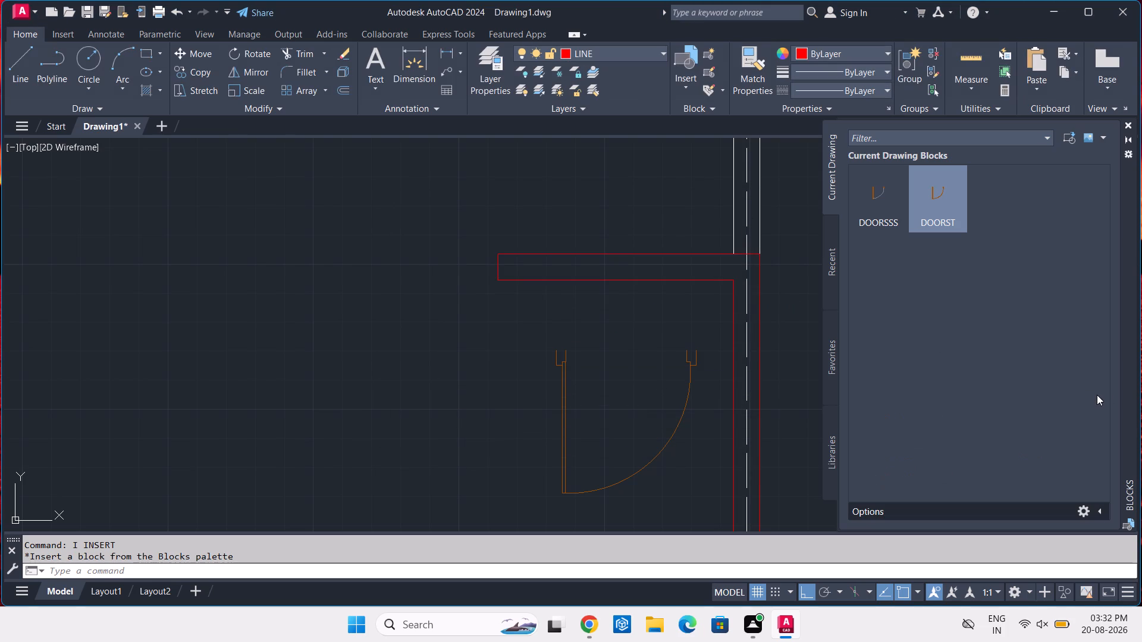
pyautogui.scroll(-9, 1094, 394)
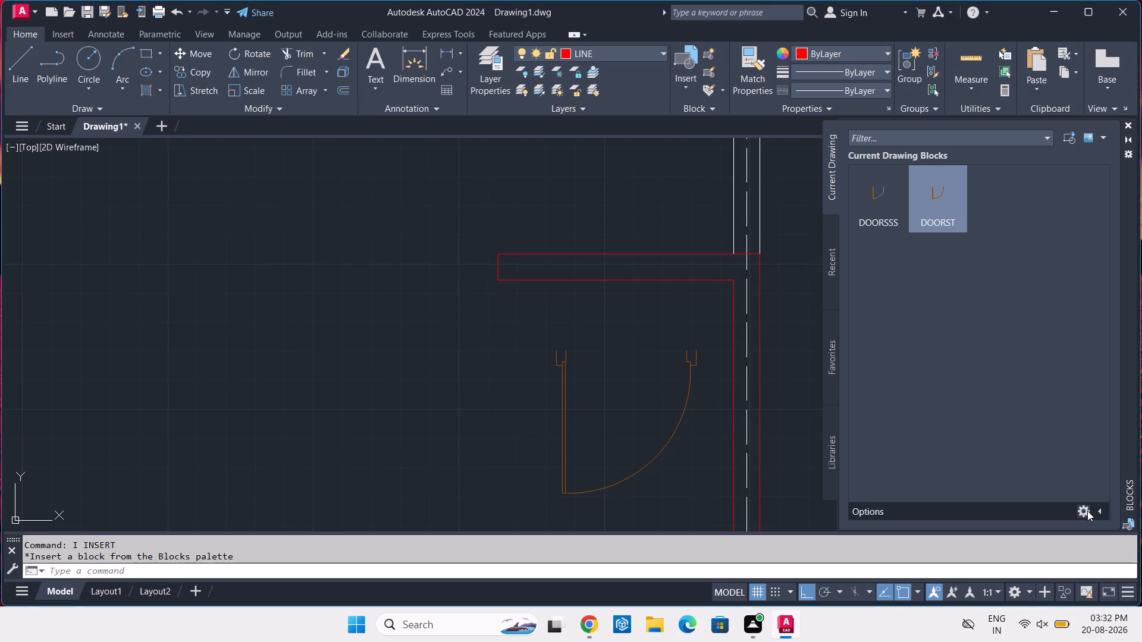
pyautogui.click(1098, 508)
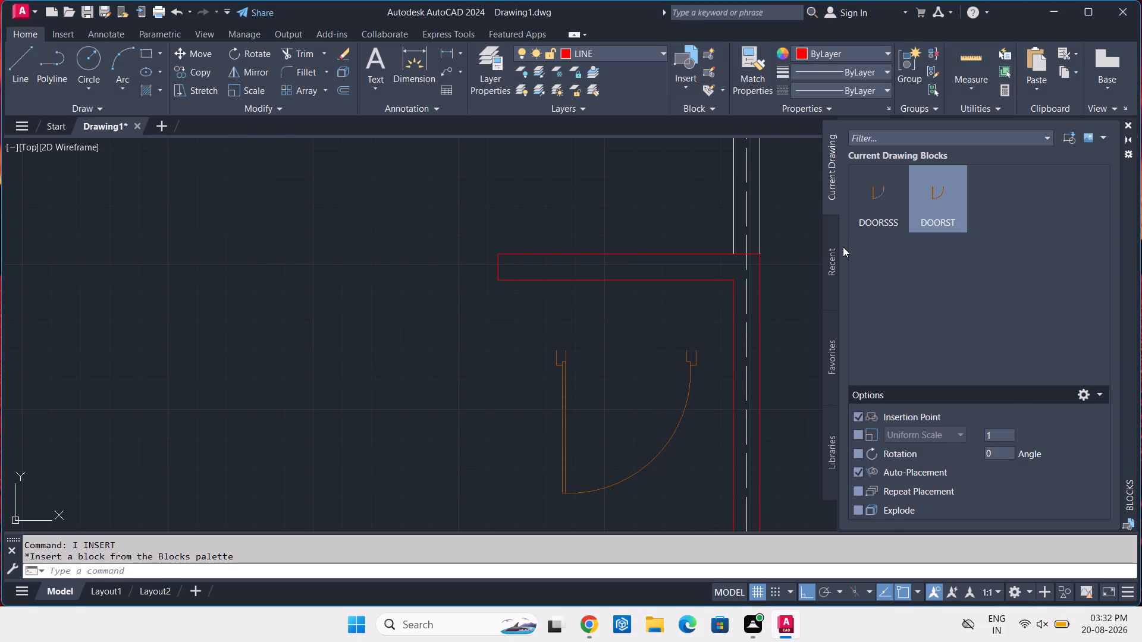
pyautogui.click(830, 281)
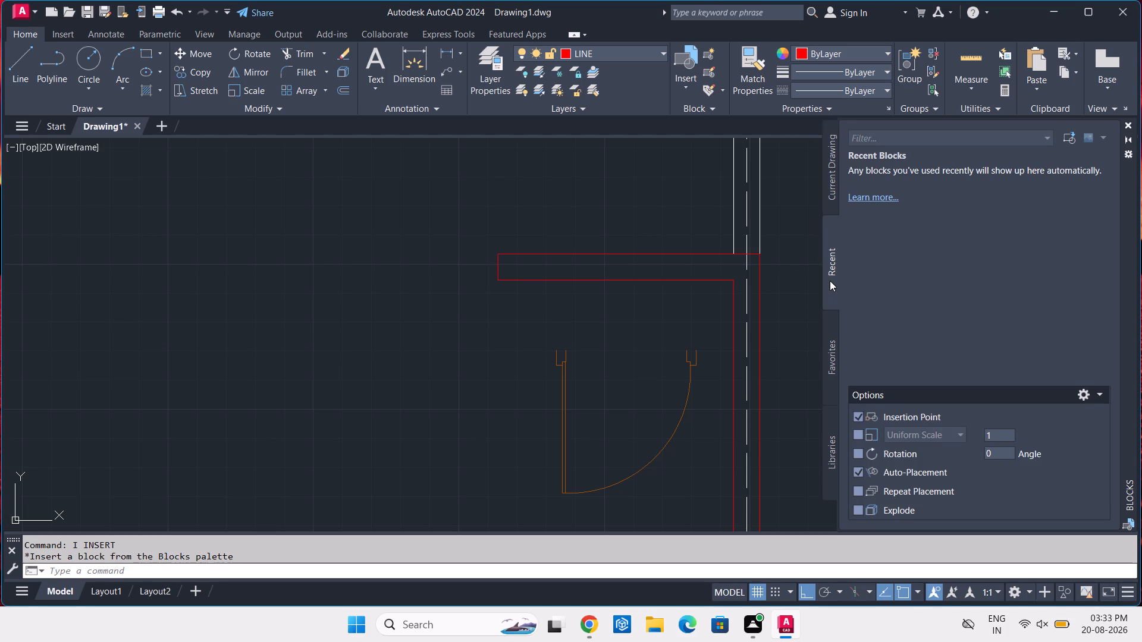
pyautogui.scroll(4, 831, 281)
pyautogui.scroll(-6, 834, 281)
pyautogui.scroll(5, 834, 281)
pyautogui.click(1131, 121)
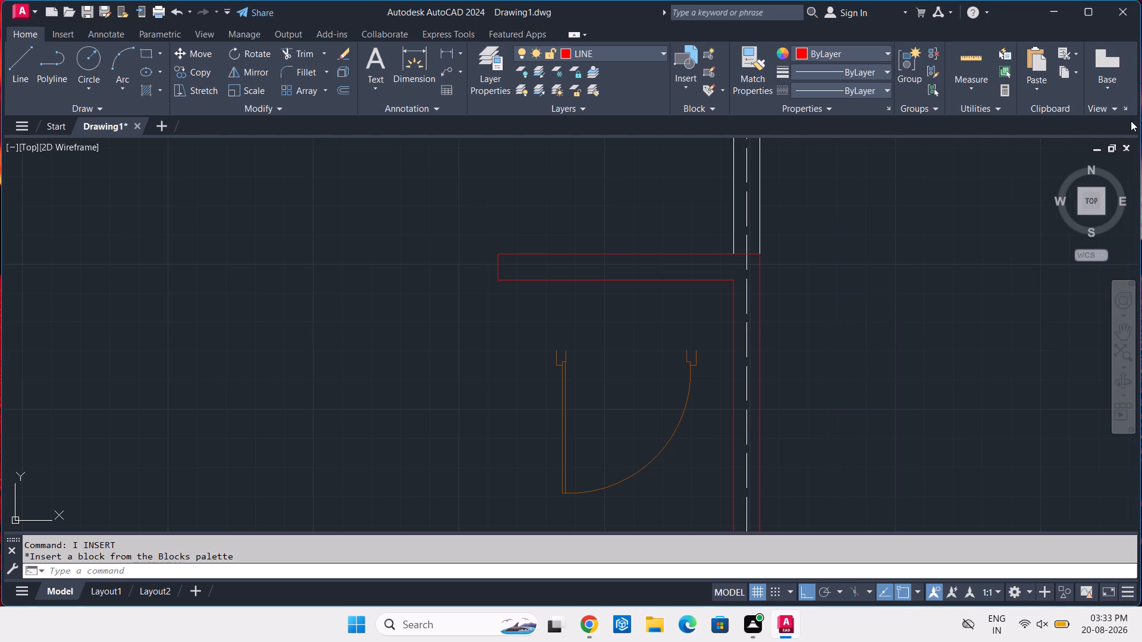
# Insert the Trees - Metric architectural sample just outside the east wall, level with the door symbol.
pyautogui.write('TP')
pyautogui.press('space')
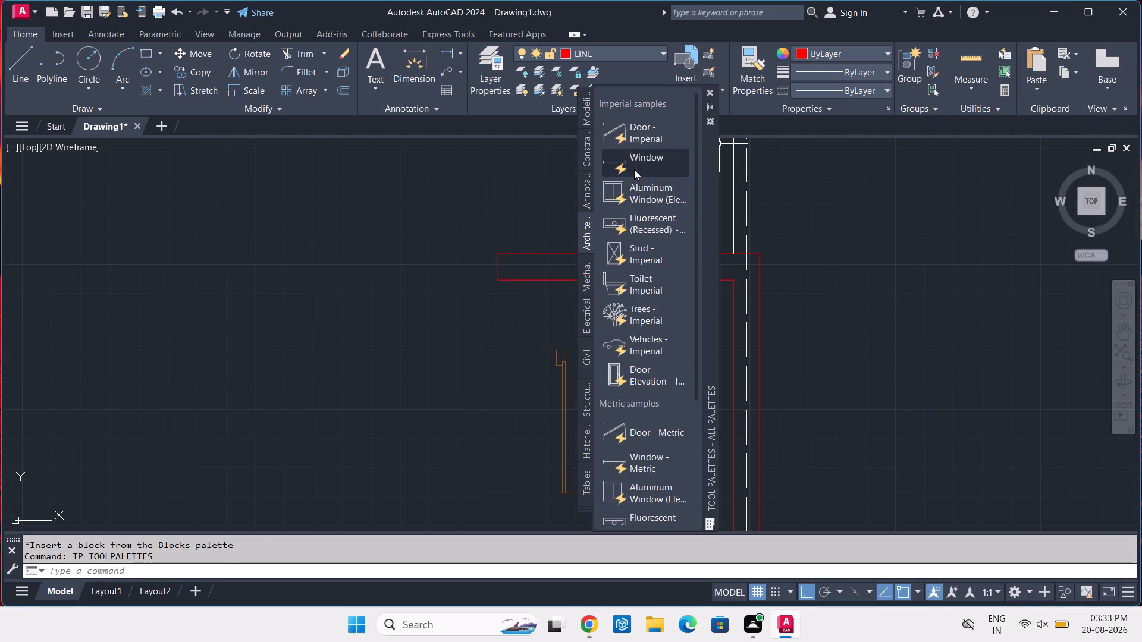
pyautogui.scroll(-12, 635, 174)
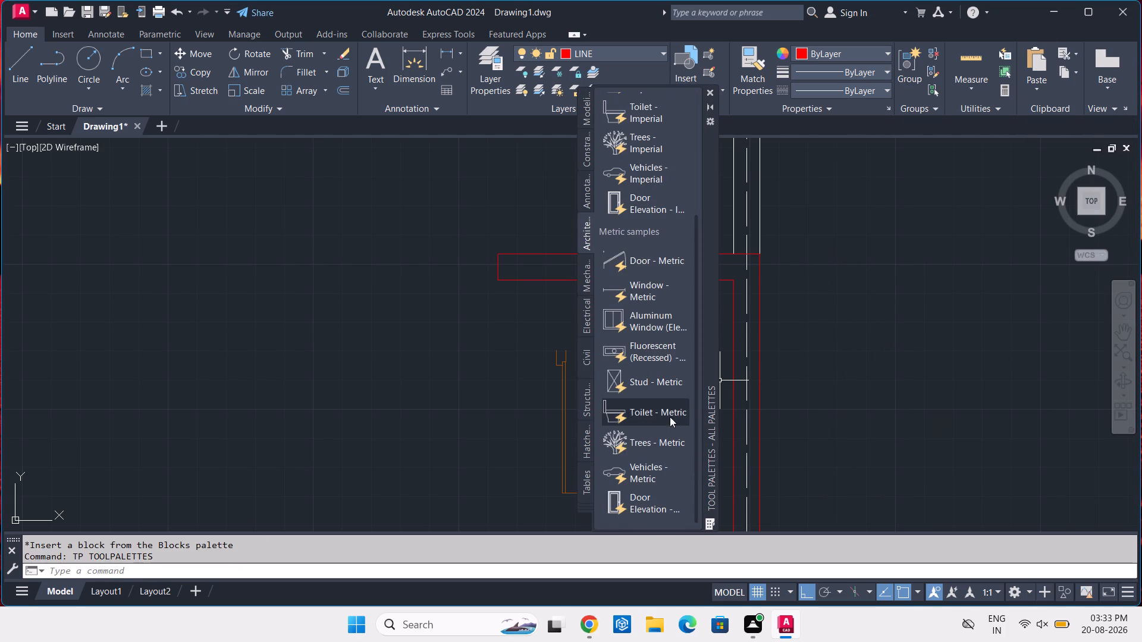
pyautogui.click(651, 435)
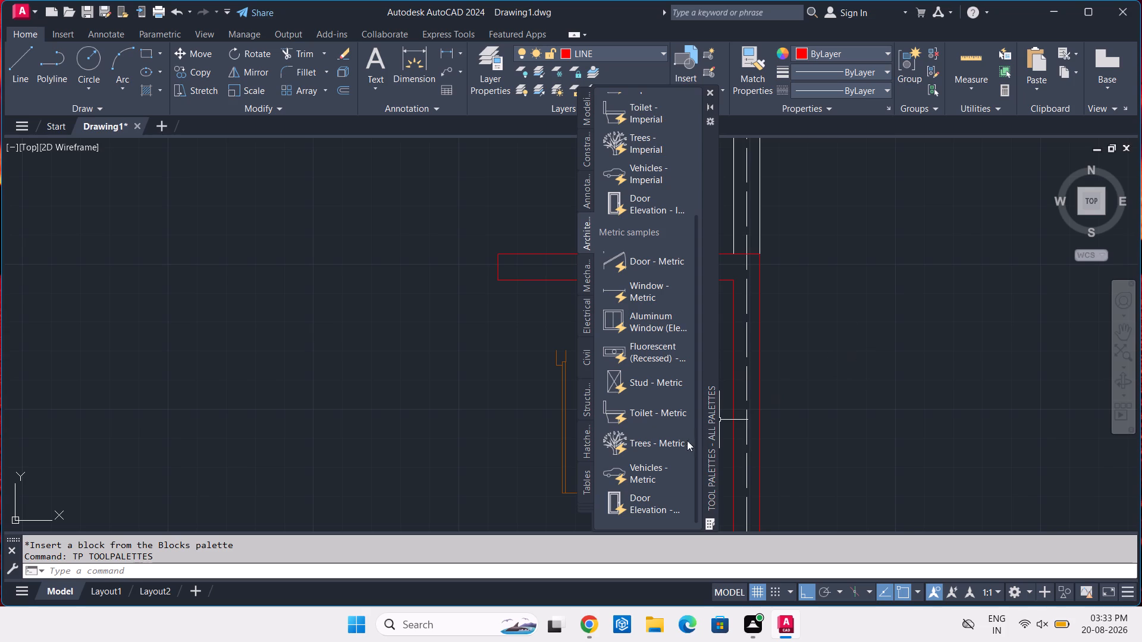
pyautogui.click(657, 440)
pyautogui.scroll(-2, 890, 361)
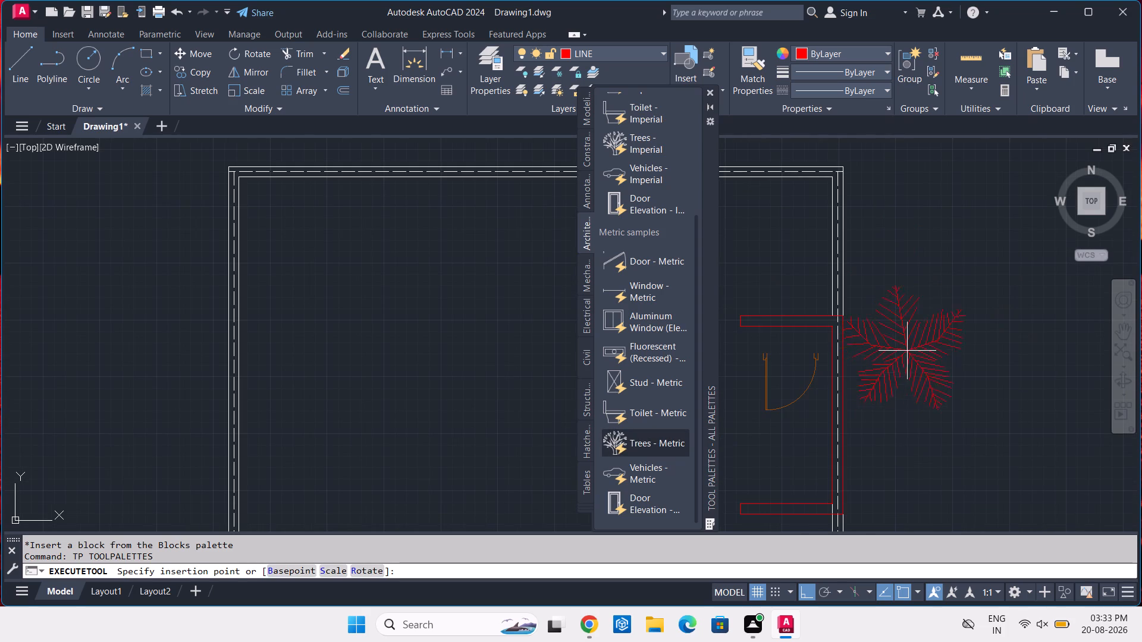
pyautogui.click(934, 350)
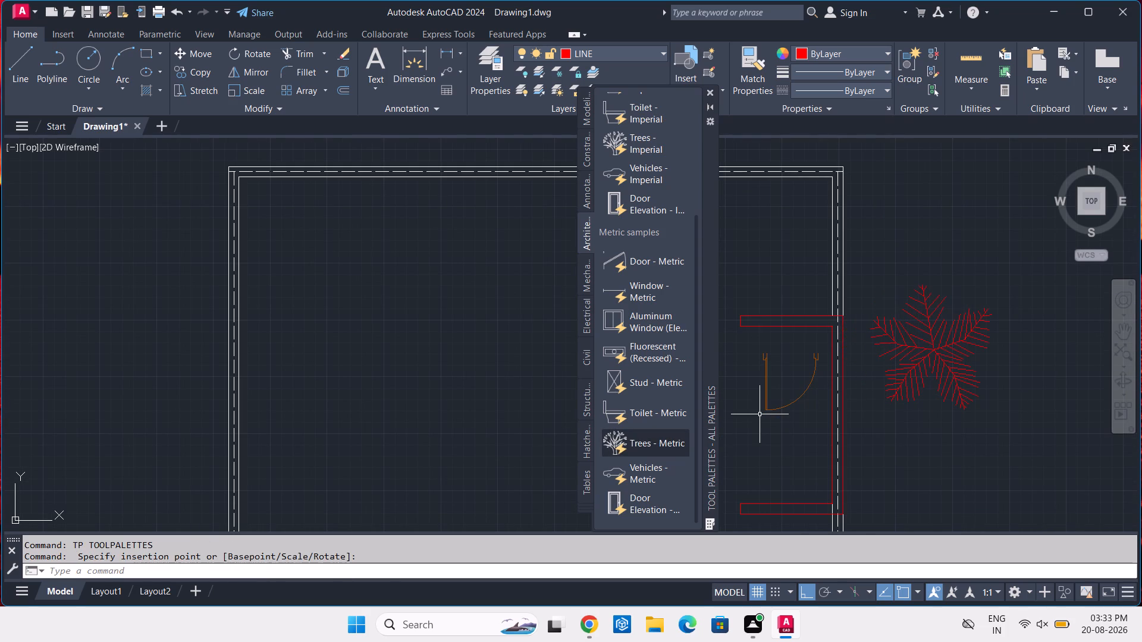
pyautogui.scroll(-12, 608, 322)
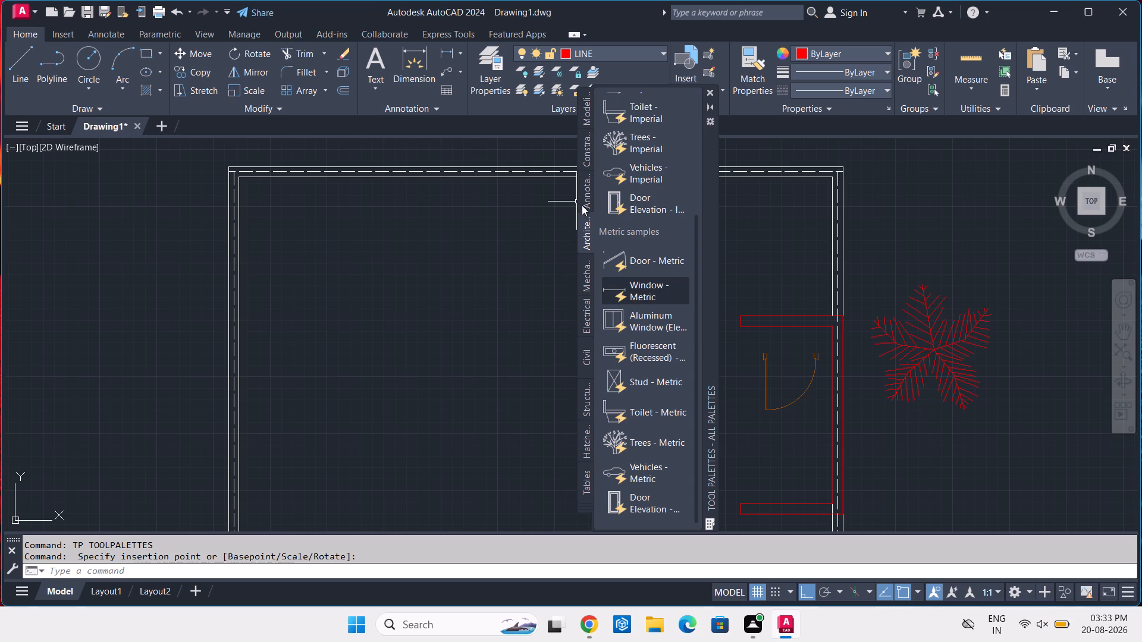
# Insert the Trees - Imperial architectural sample directly north of the existing tree outside the east wall.
pyautogui.click(643, 144)
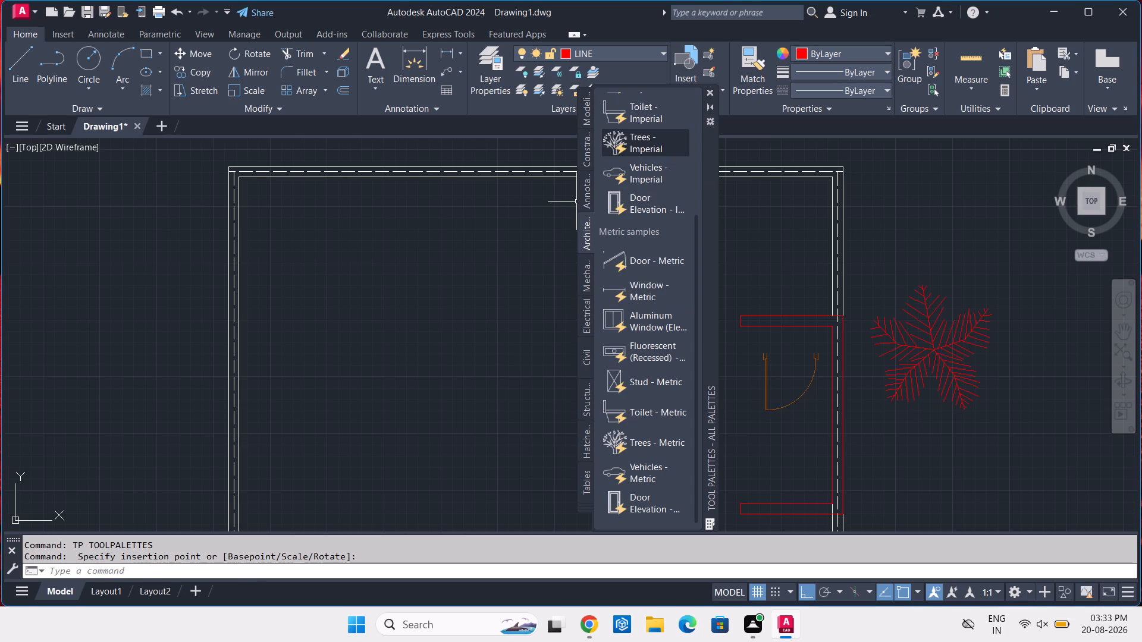
pyautogui.click(937, 235)
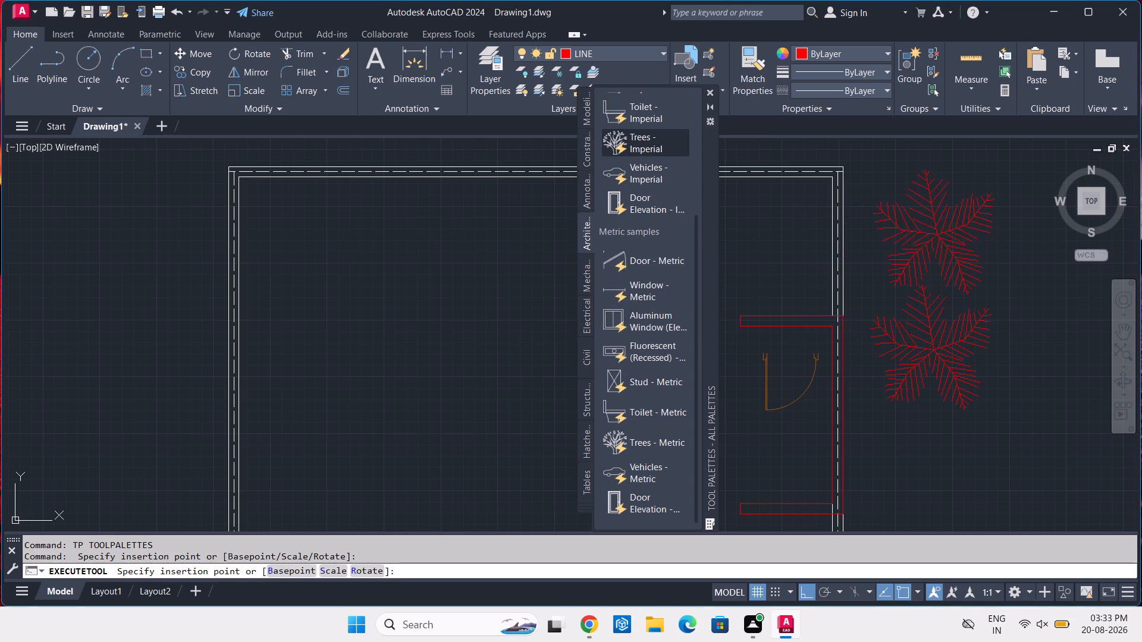
# Insert the Stud - Metric architectural sample just east of the southern tree outside the east wall.
pyautogui.scroll(-6, 625, 329)
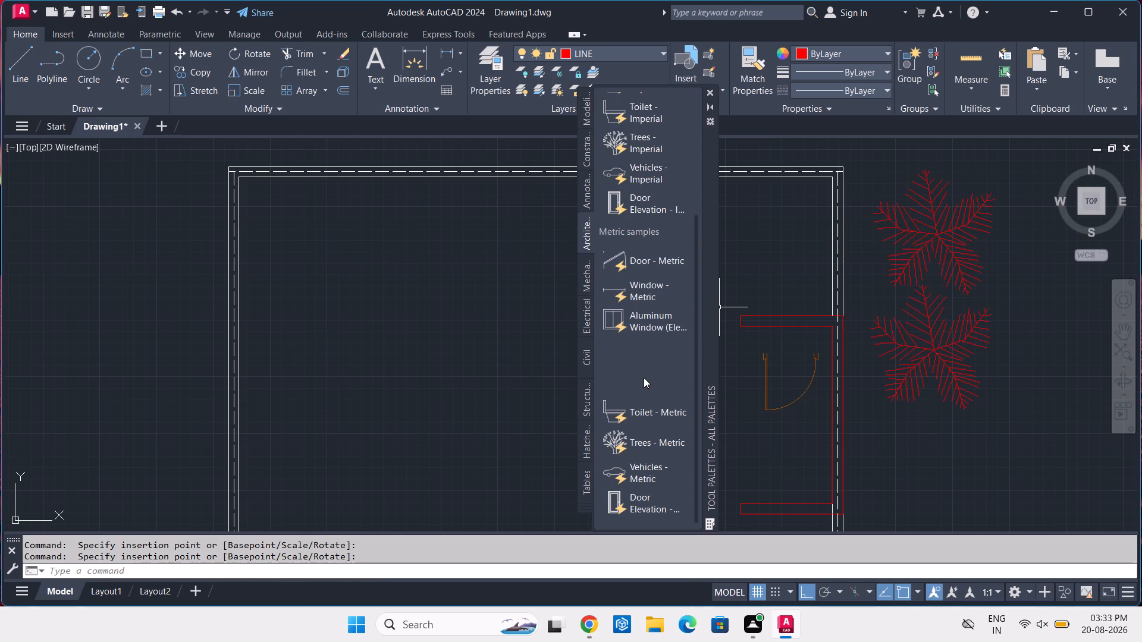
pyautogui.click(644, 377)
pyautogui.scroll(-2, 1016, 379)
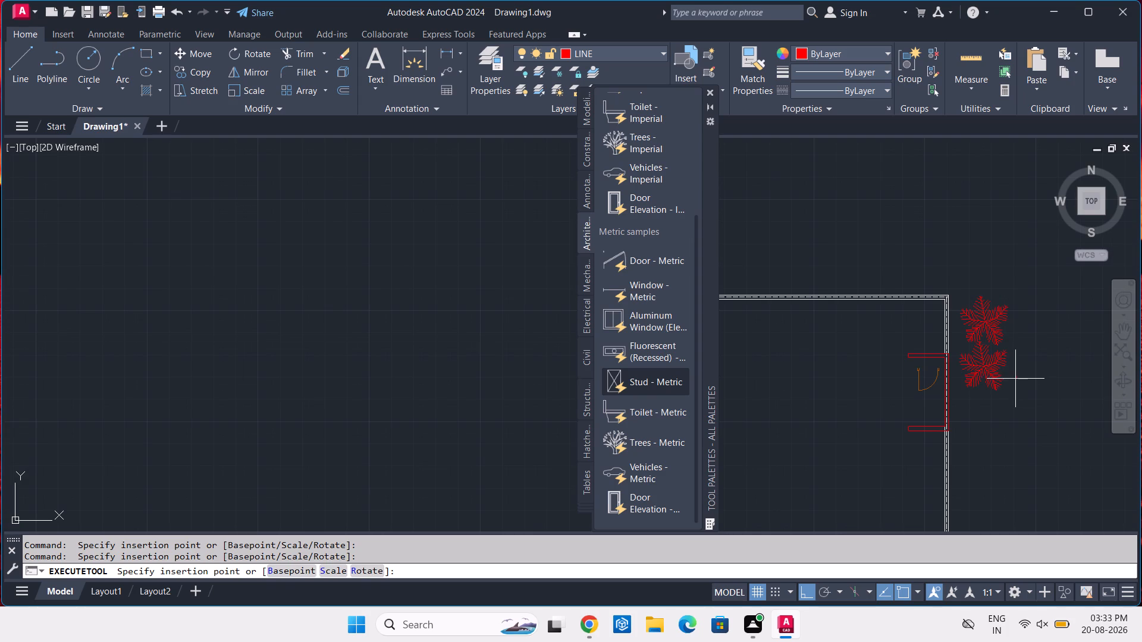
pyautogui.scroll(9, 1020, 380)
pyautogui.click(834, 402)
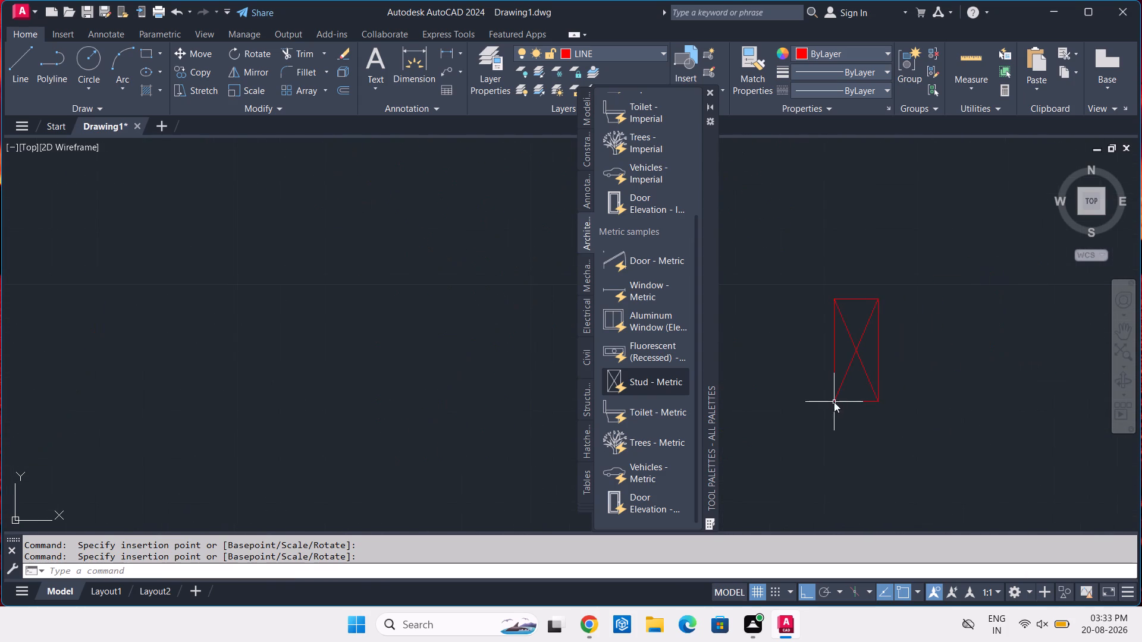
# Insert the Fluorescent (Recessed) metric sample east of the two trees, north of the stud.
pyautogui.scroll(-8, 839, 414)
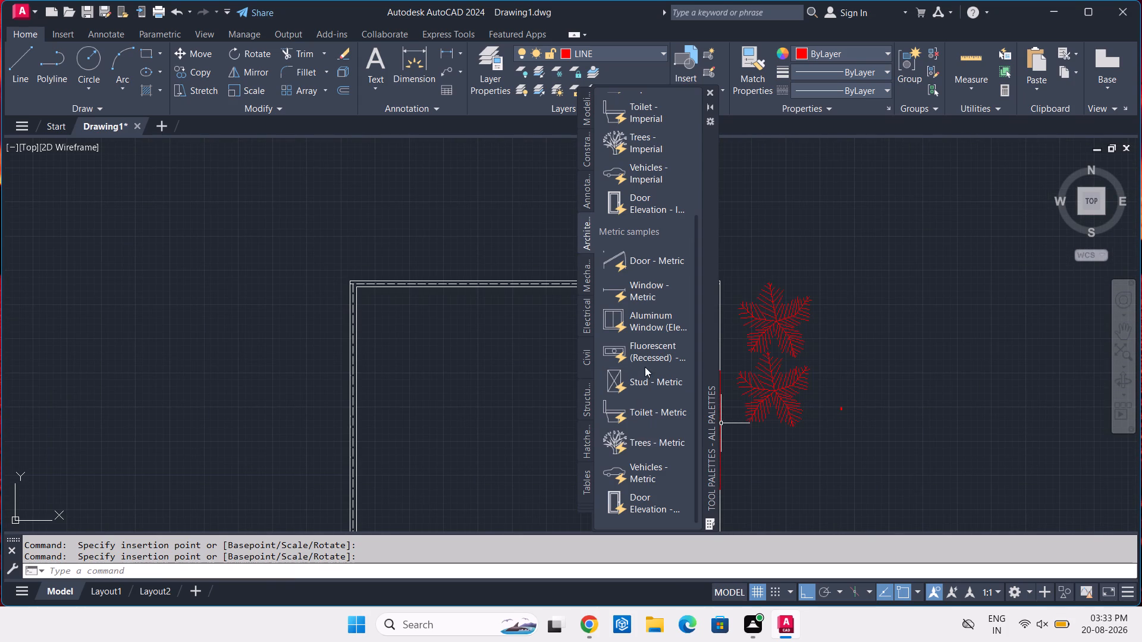
pyautogui.click(650, 352)
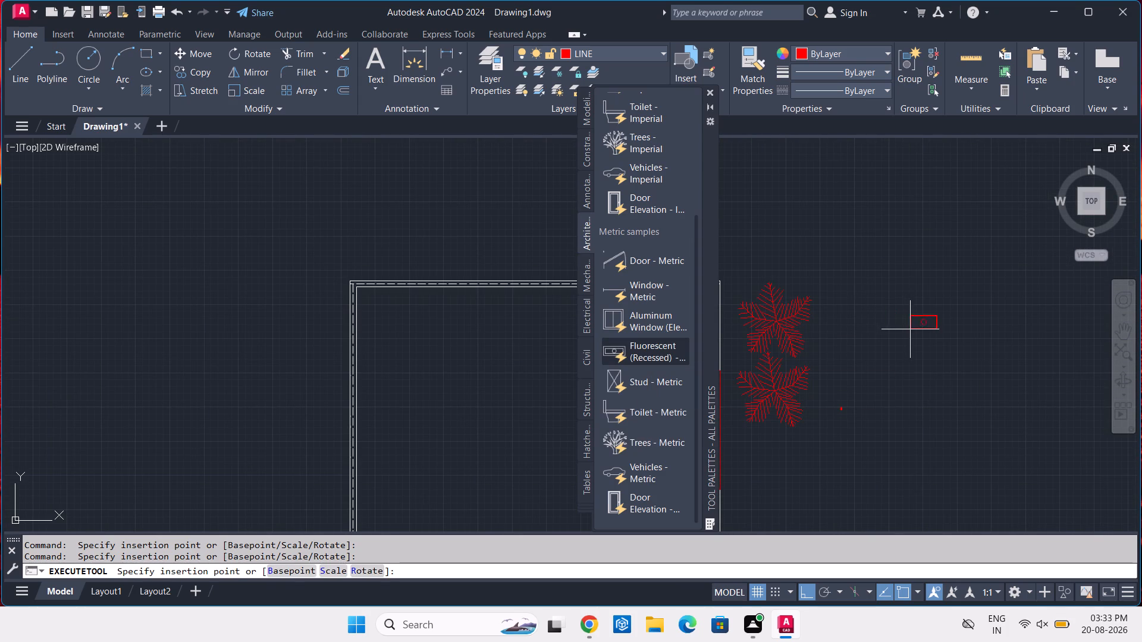
pyautogui.click(855, 355)
# Insert the Vehicles - Metric architectural sample northeast of the fluorescent fixture.
pyautogui.scroll(-5, 652, 401)
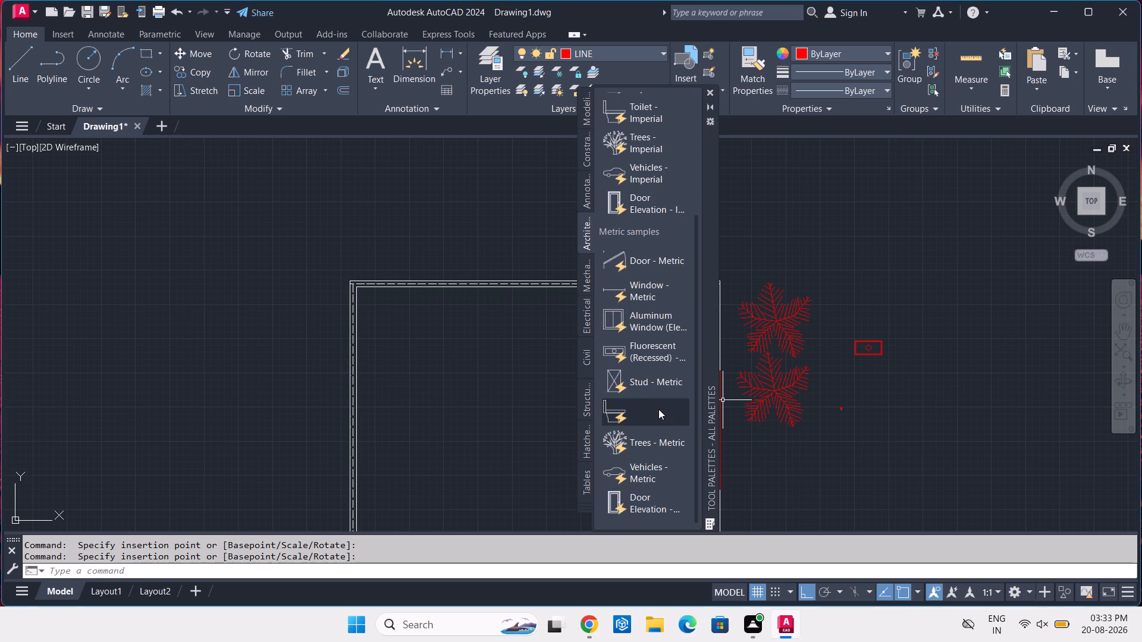
pyautogui.click(645, 467)
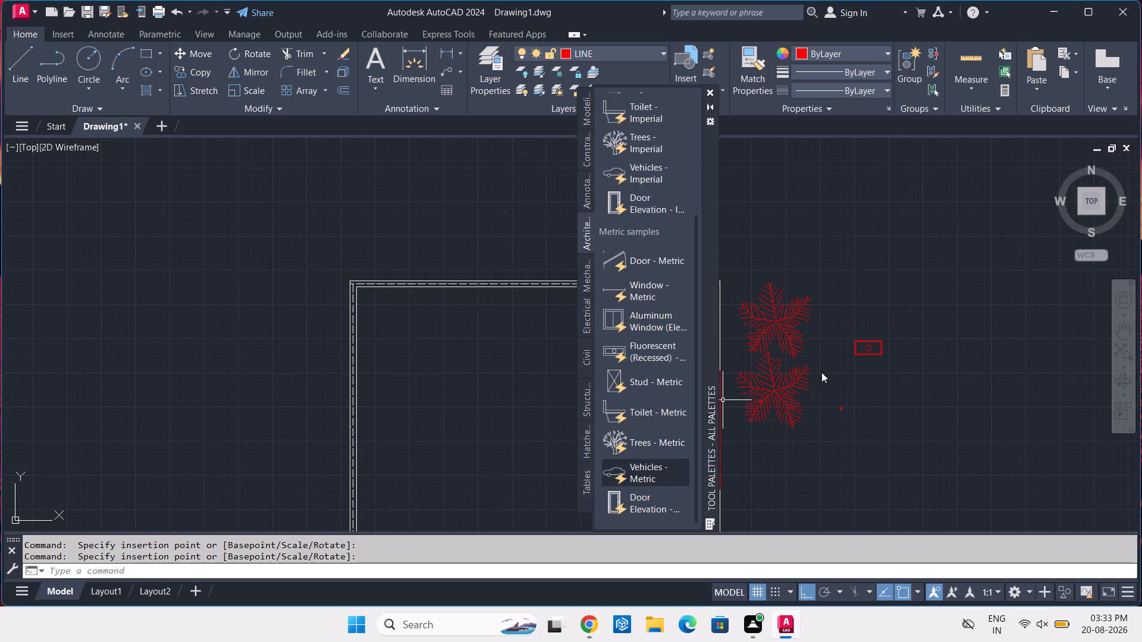
pyautogui.click(899, 303)
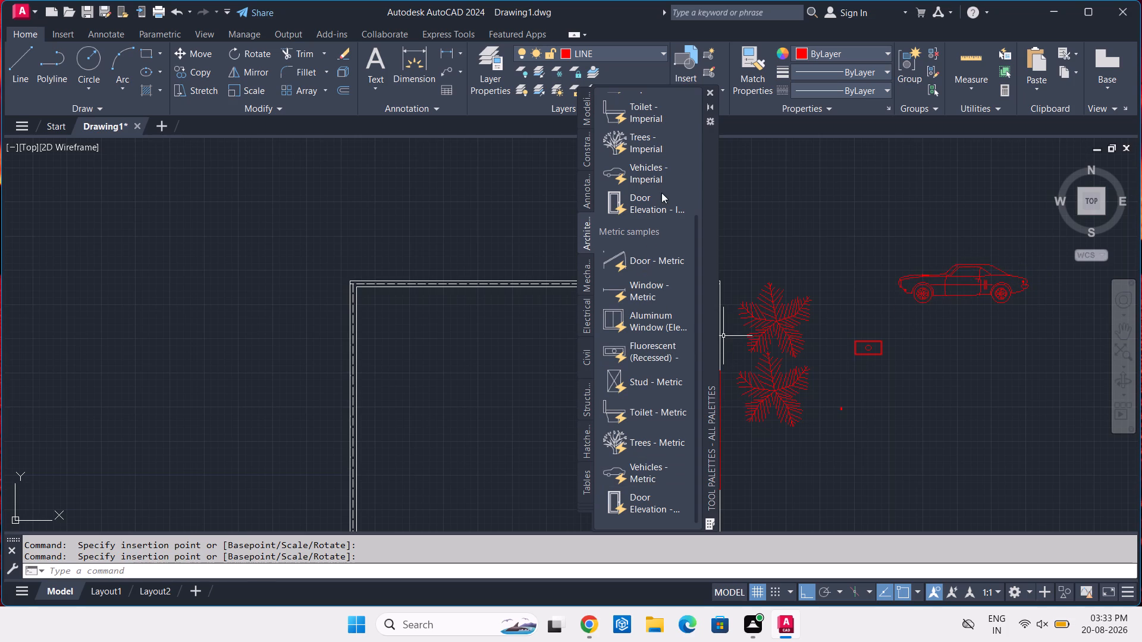
# Insert the Door - Imperial architectural sample in the open area north of the two trees.
pyautogui.scroll(7, 643, 164)
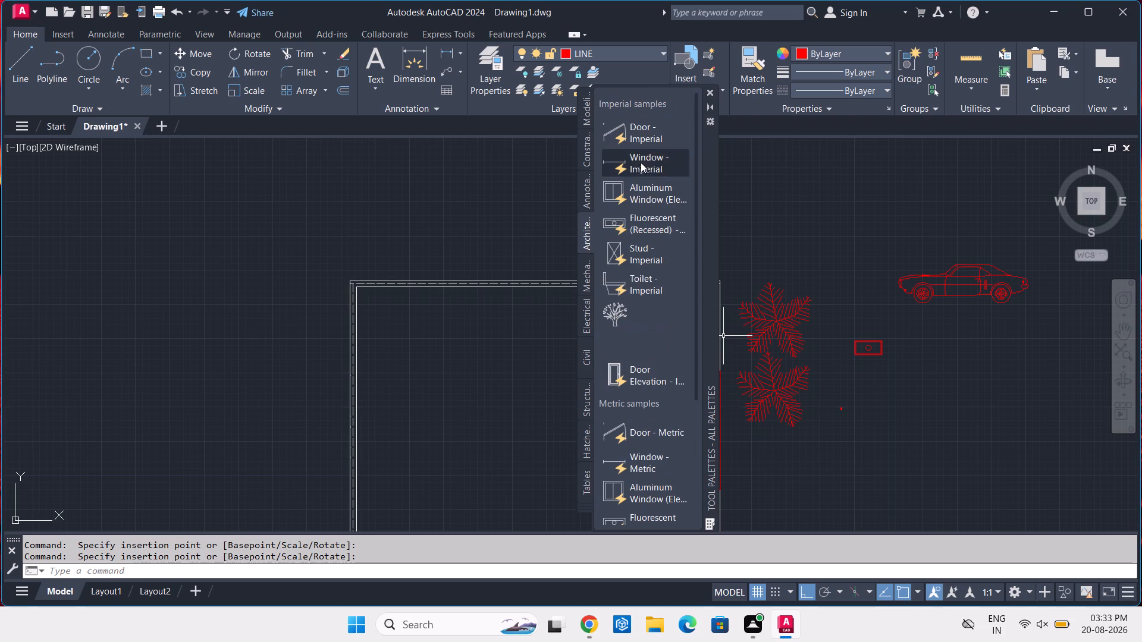
pyautogui.click(644, 131)
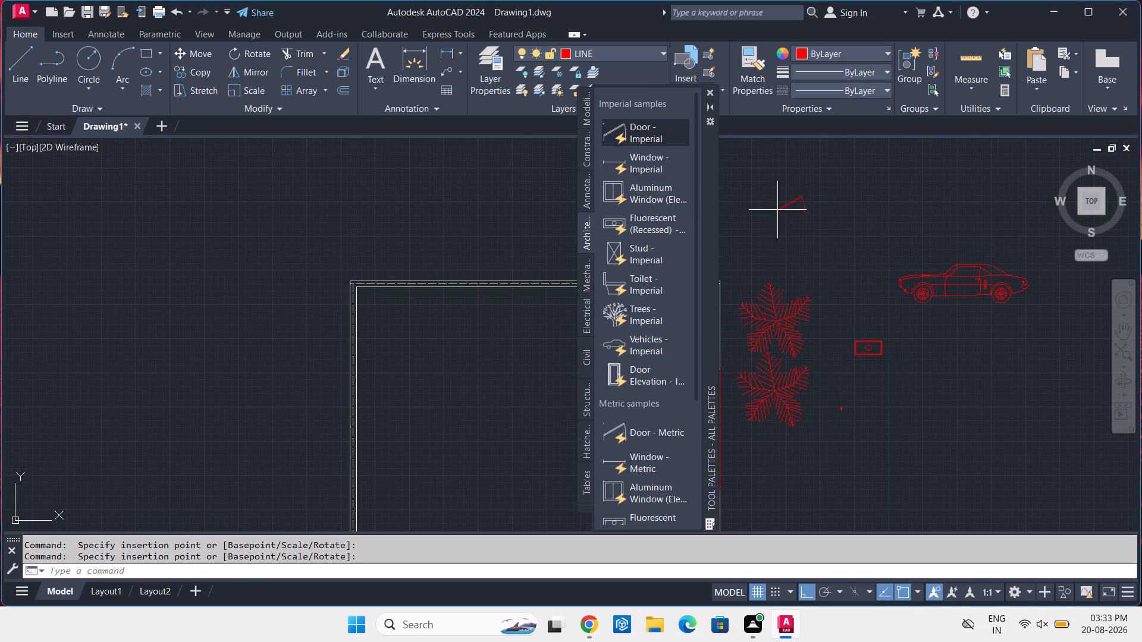
pyautogui.click(784, 213)
# Insert the Window - Imperial architectural sample north of the car, level with the imperial door, and close the tool palettes.
pyautogui.click(660, 167)
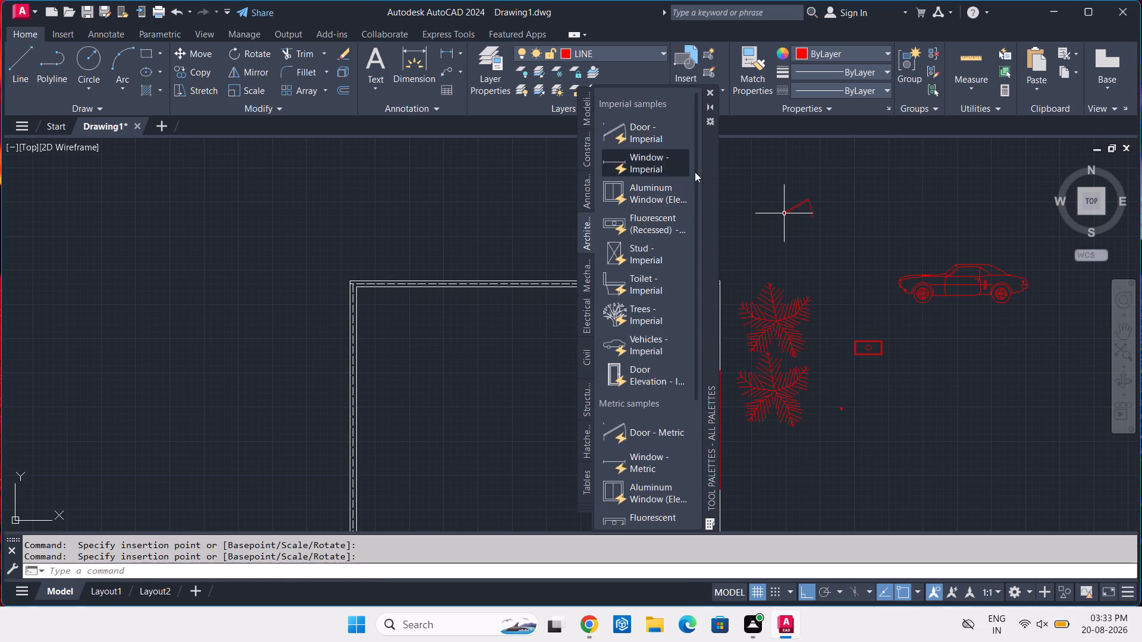
pyautogui.click(935, 209)
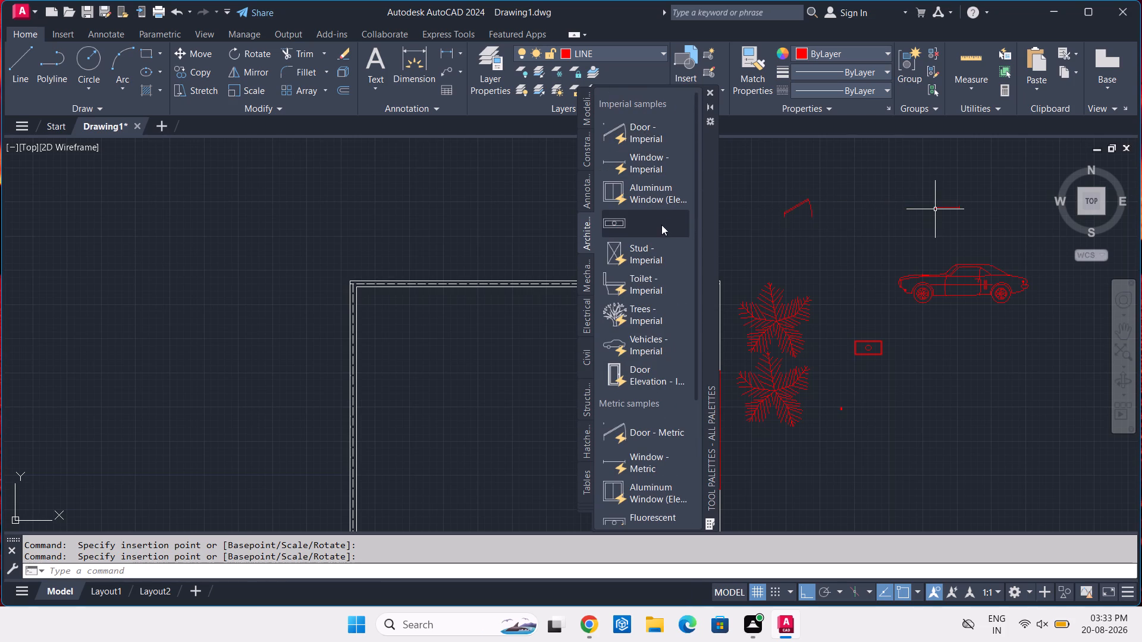
pyautogui.click(707, 90)
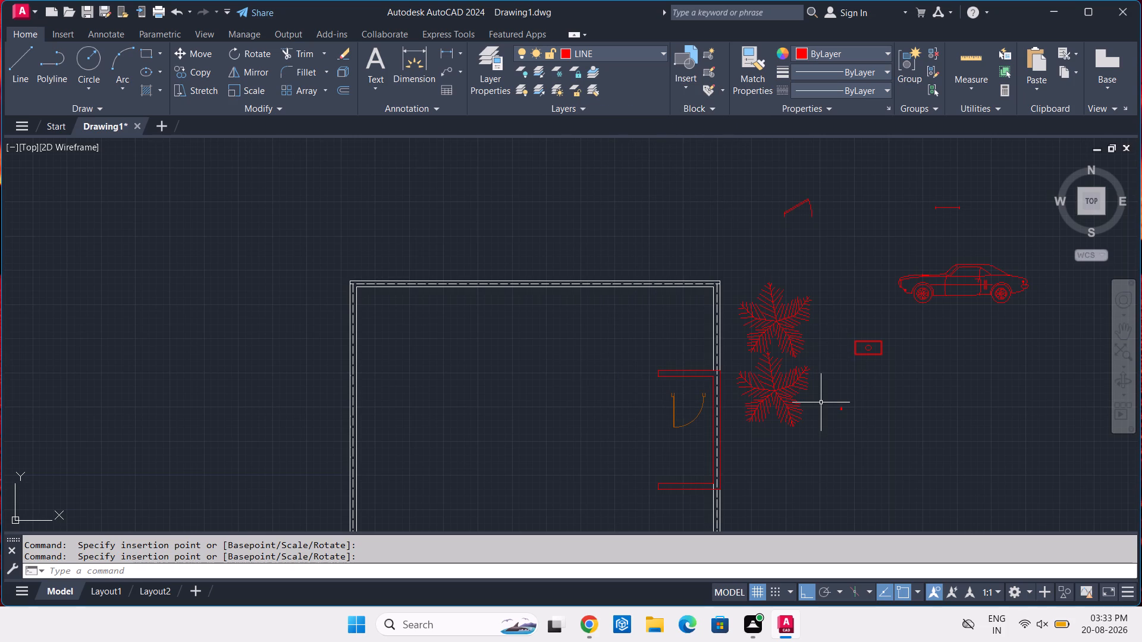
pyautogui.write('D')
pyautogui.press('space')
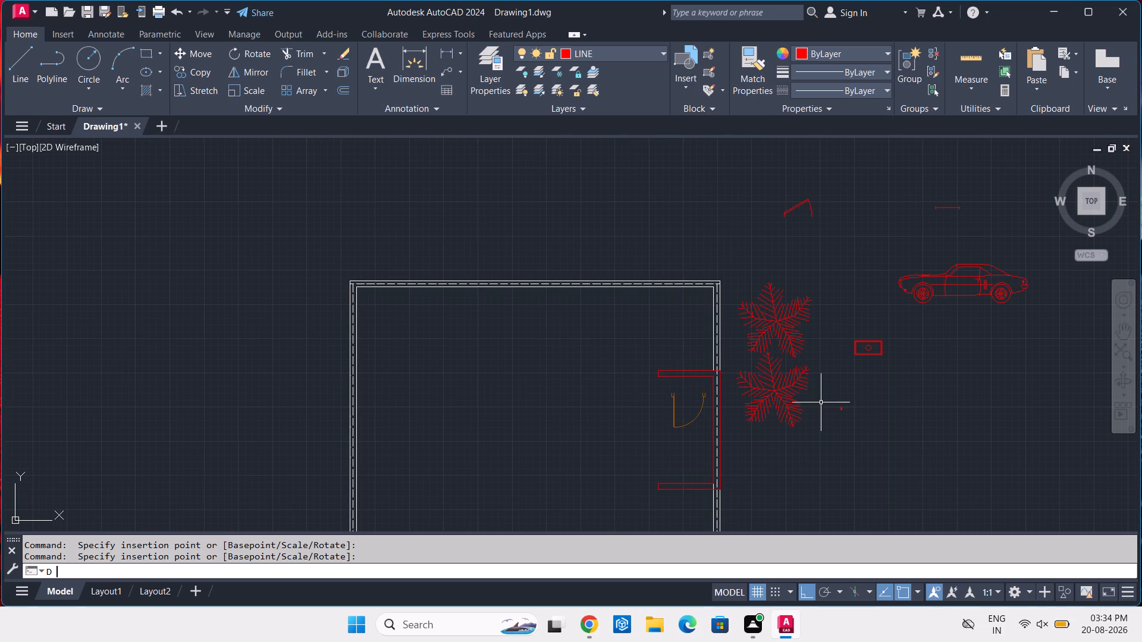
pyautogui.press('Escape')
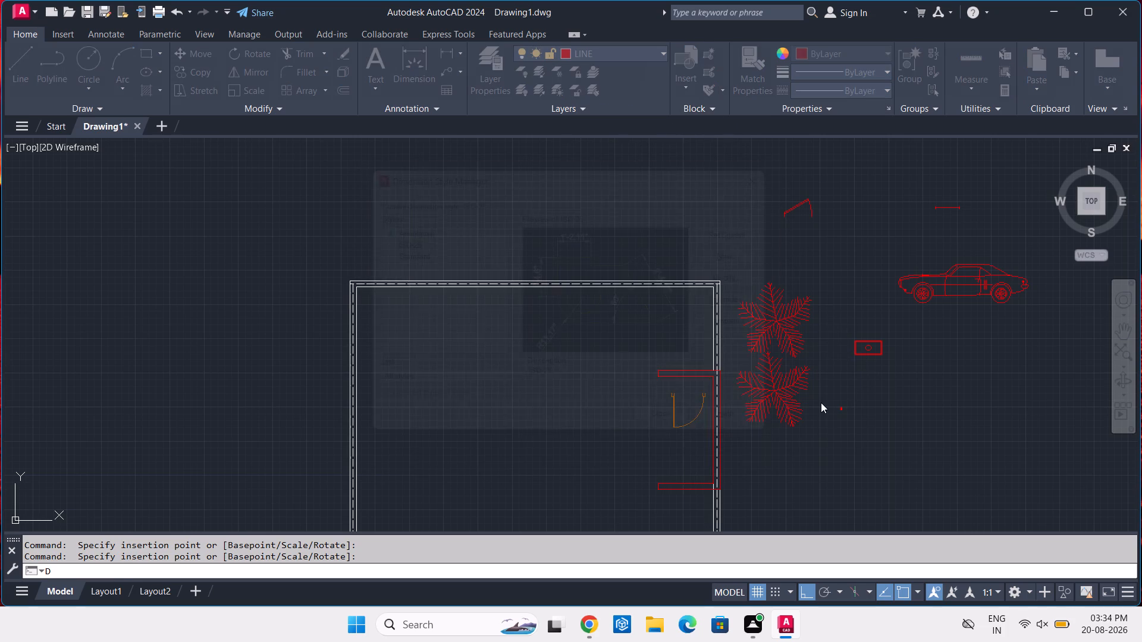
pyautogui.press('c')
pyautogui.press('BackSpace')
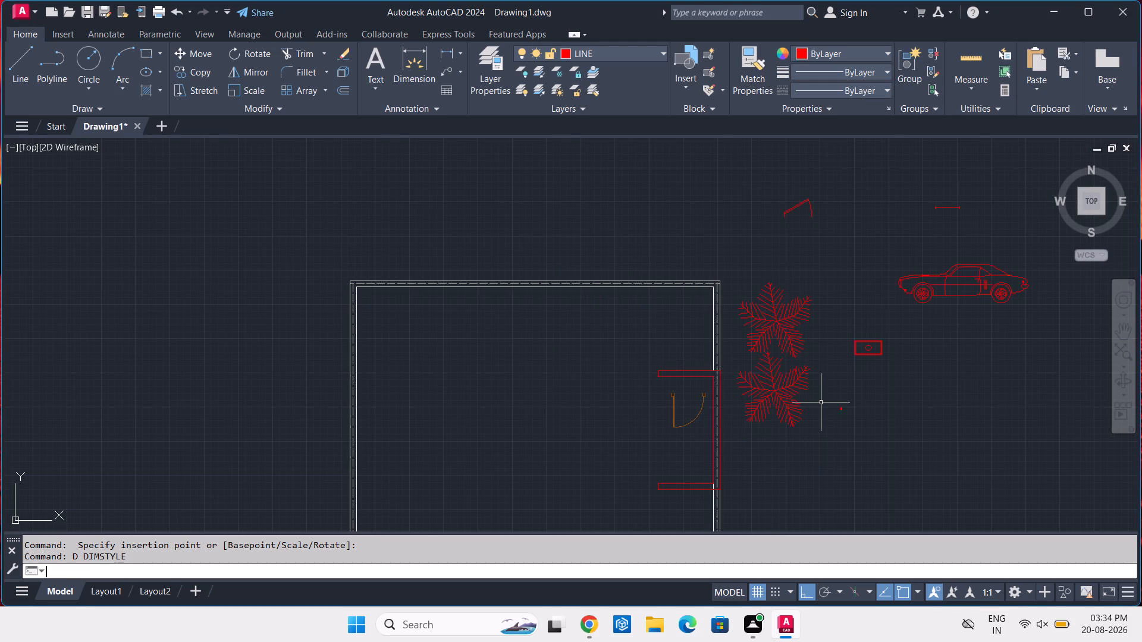
# Insert the Swimming Pool block from DesignCenter's Landscaping.dwg just south of the car, at scale 1 and rotation 0.
pyautogui.write('DC')
pyautogui.press('space')
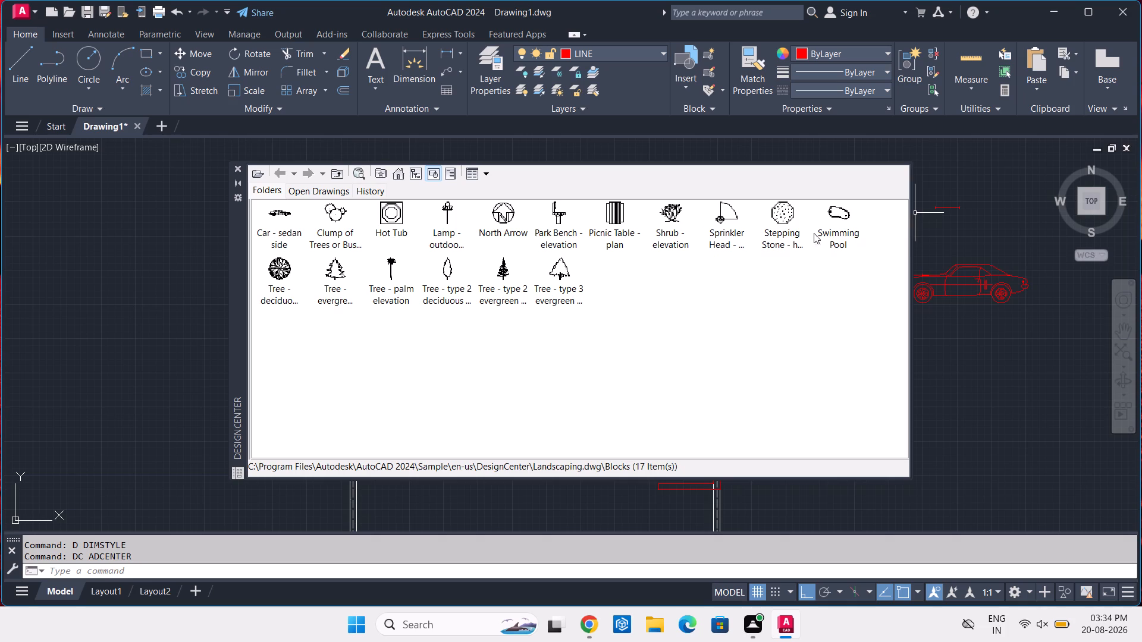
pyautogui.click(834, 215)
pyautogui.doubleClick(833, 216)
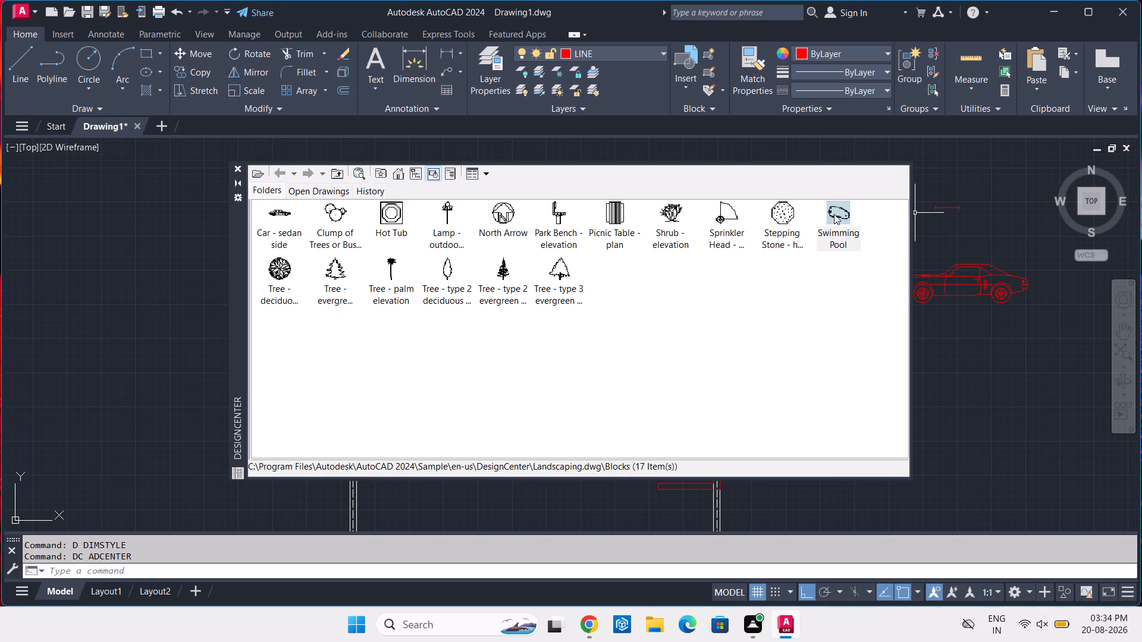
pyautogui.tripleClick(839, 206)
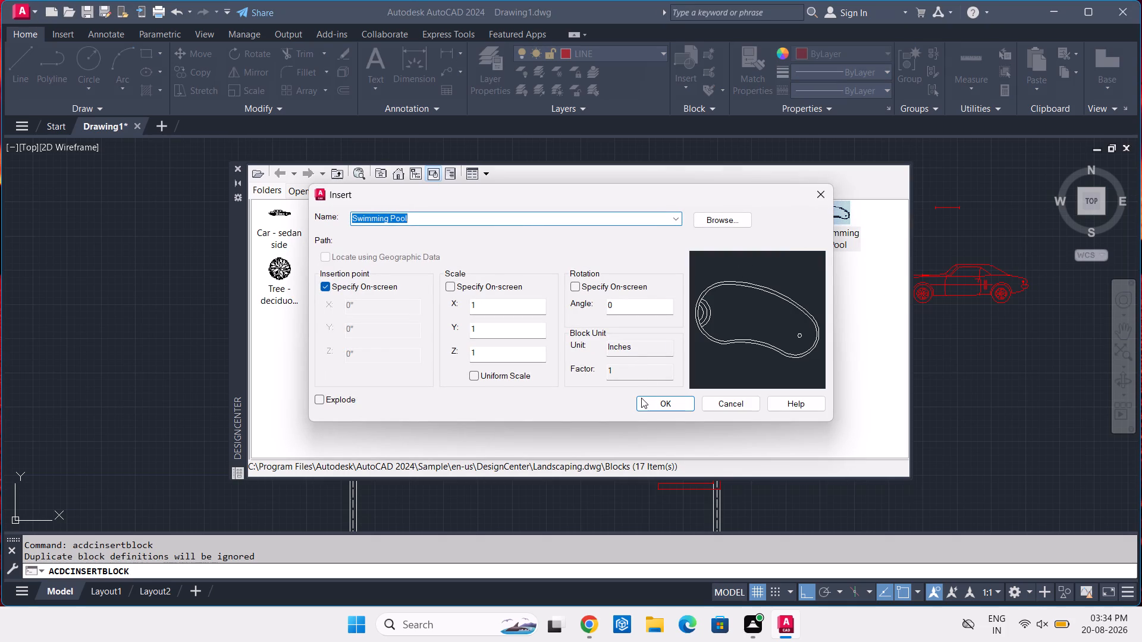
pyautogui.click(646, 401)
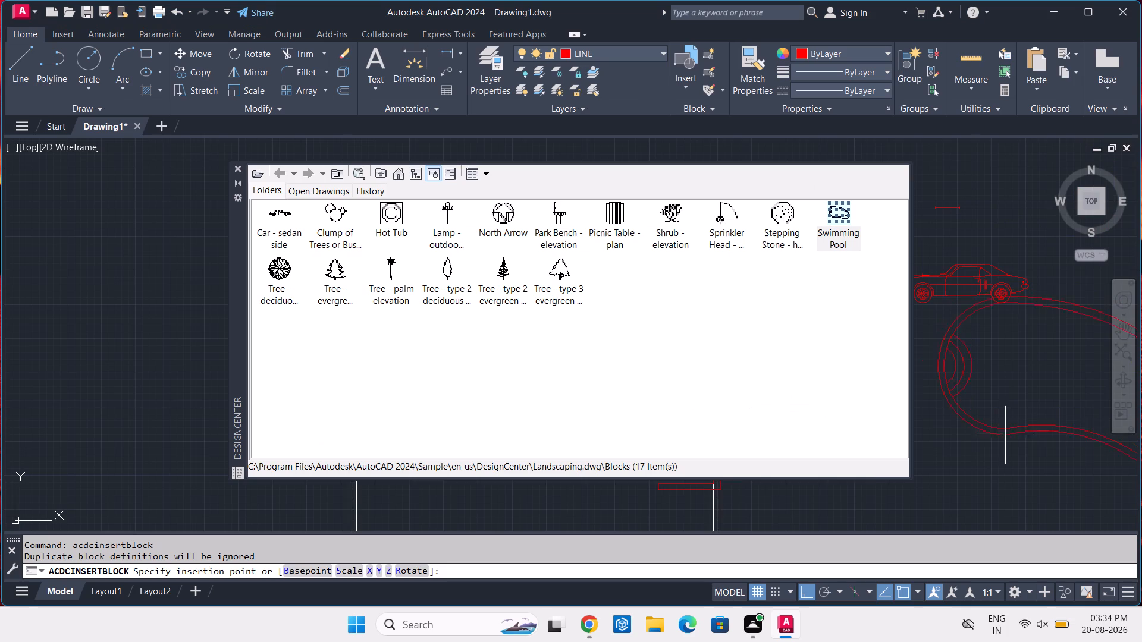
pyautogui.scroll(-2, 978, 451)
pyautogui.click(986, 455)
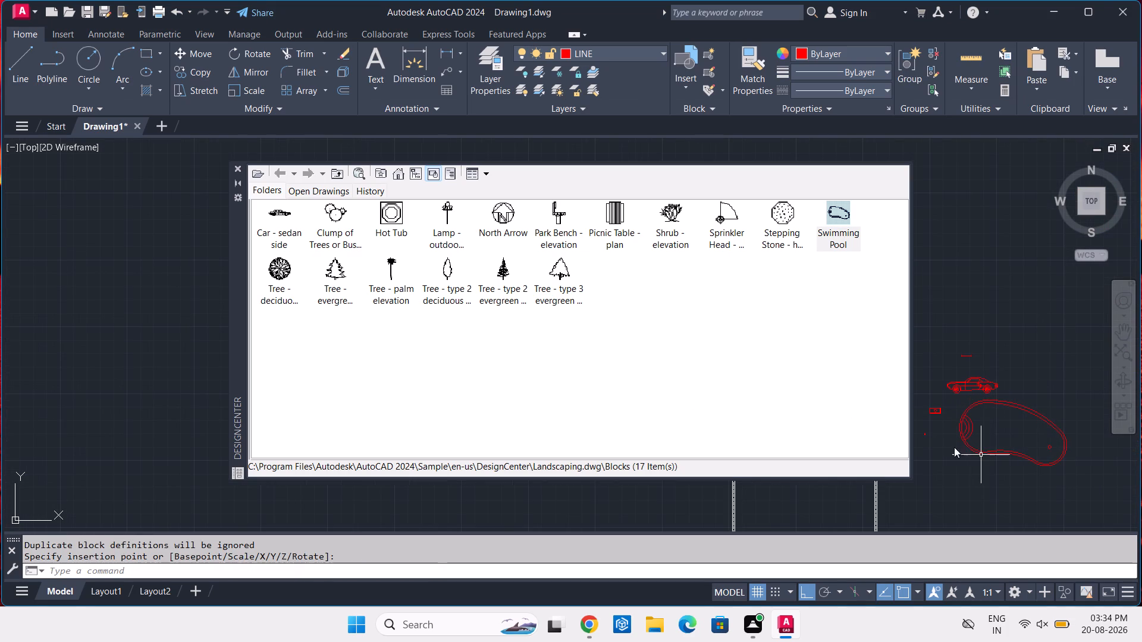
# Insert the Tree - deciduous plan block from Landscaping.dwg northeast of the window, at scale 1 and rotation 0.
pyautogui.doubleClick(560, 272)
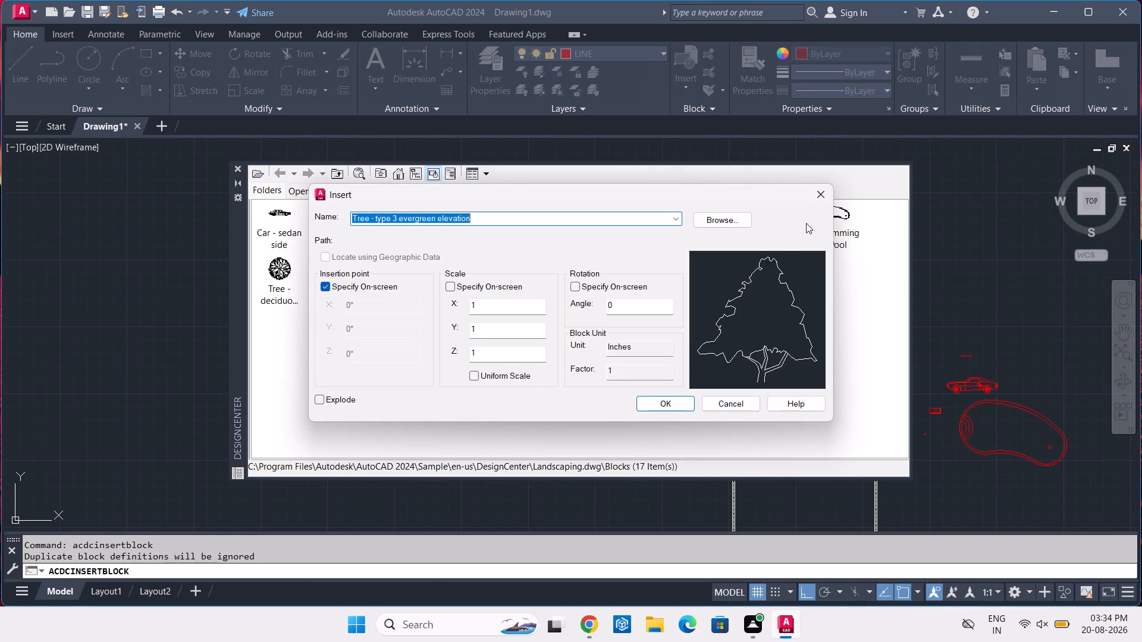
pyautogui.click(819, 193)
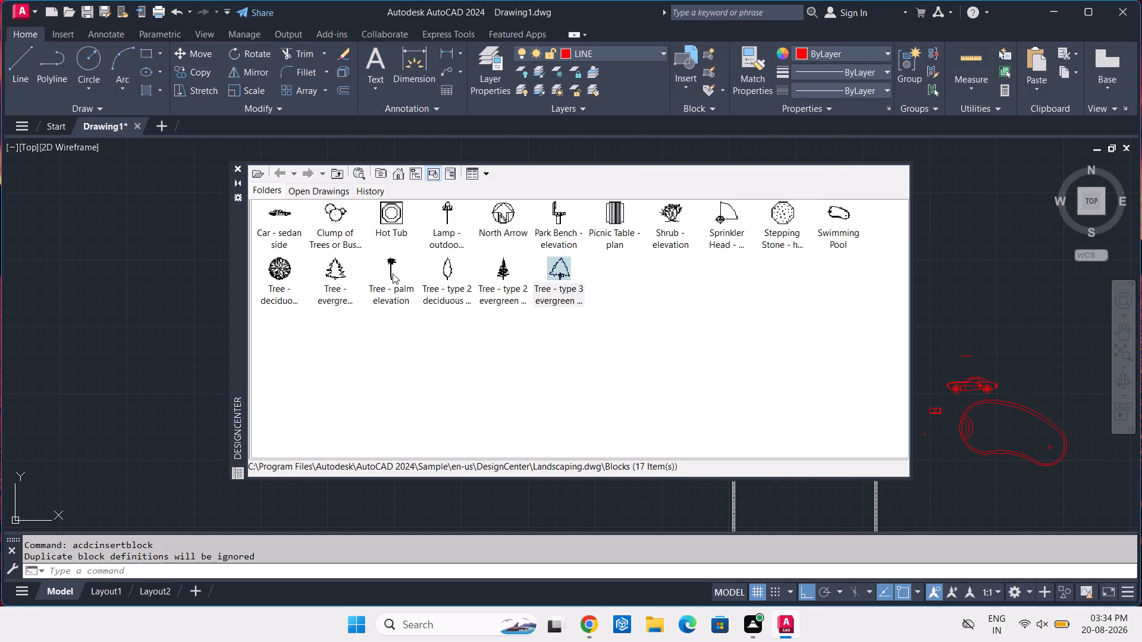
pyautogui.doubleClick(284, 265)
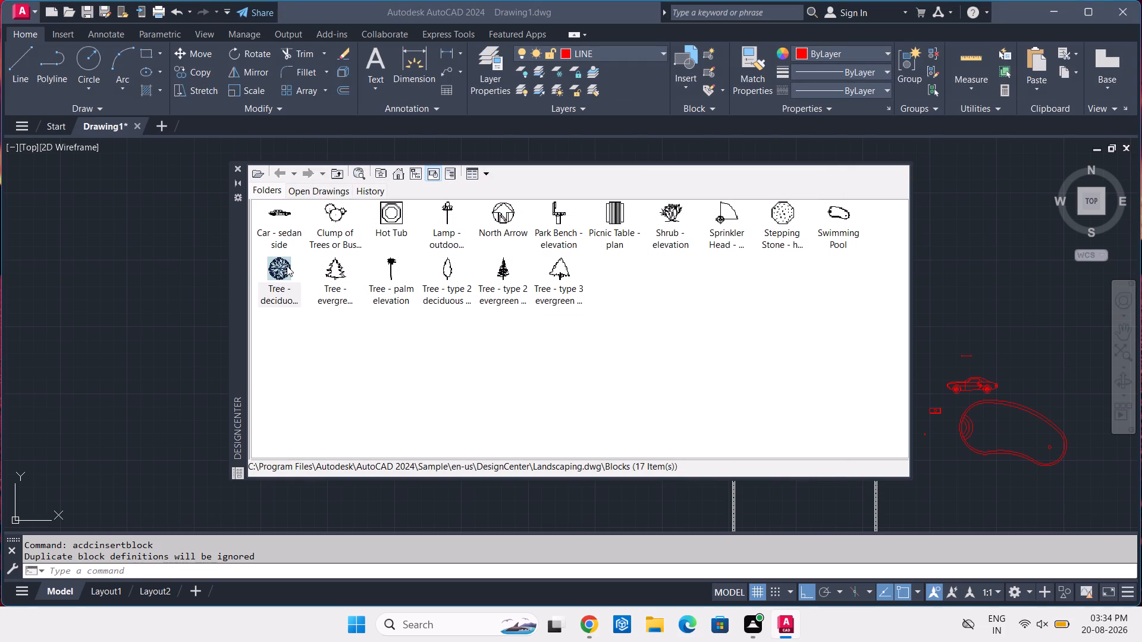
pyautogui.click(636, 402)
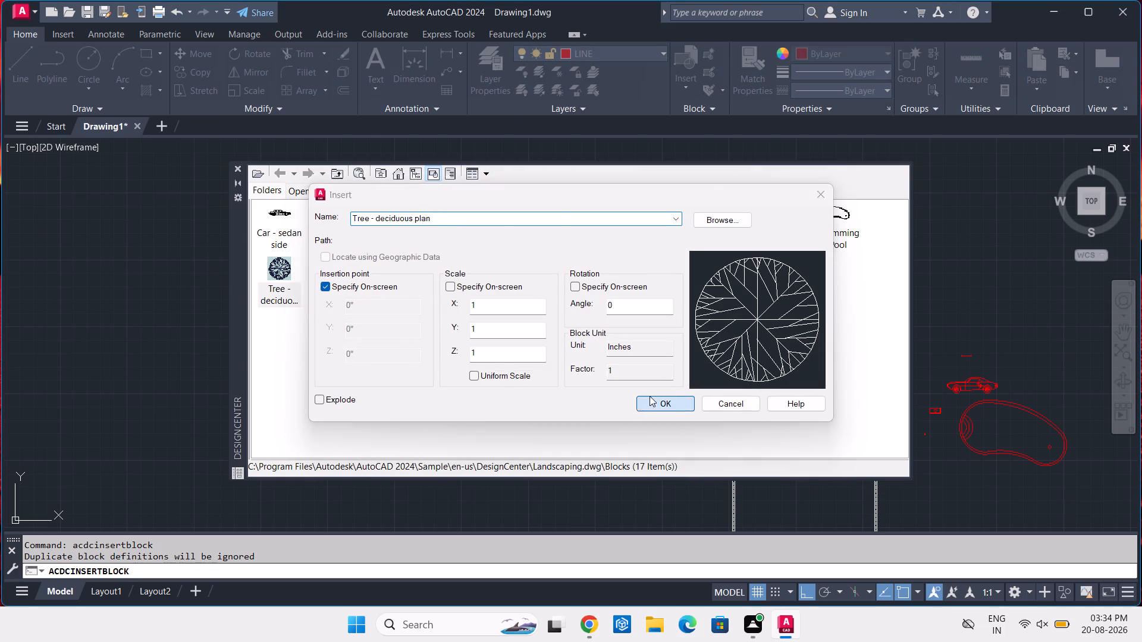
pyautogui.click(1015, 294)
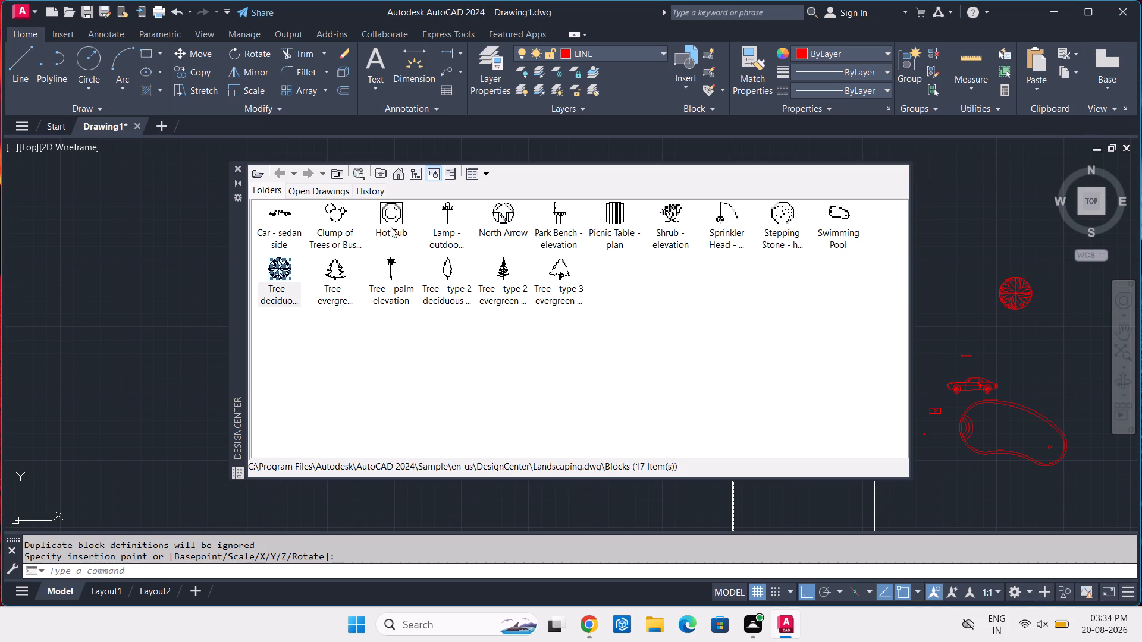
# Insert the Clump of Trees or Bushes - plan block from Landscaping.dwg northwest of the deciduous tree.
pyautogui.doubleClick(340, 209)
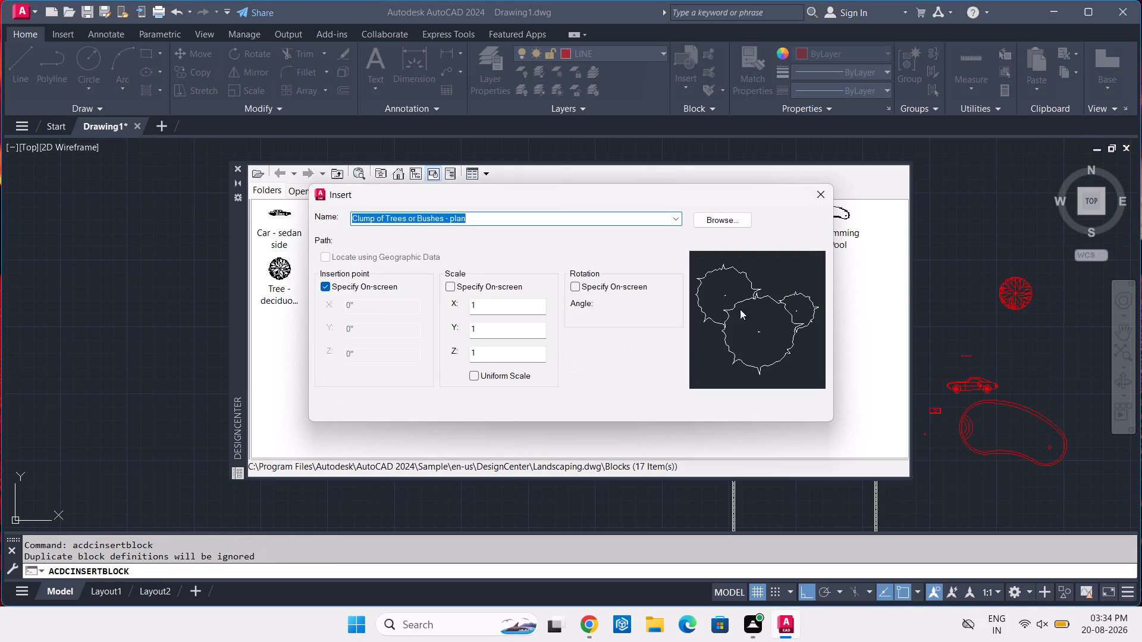
pyautogui.click(661, 399)
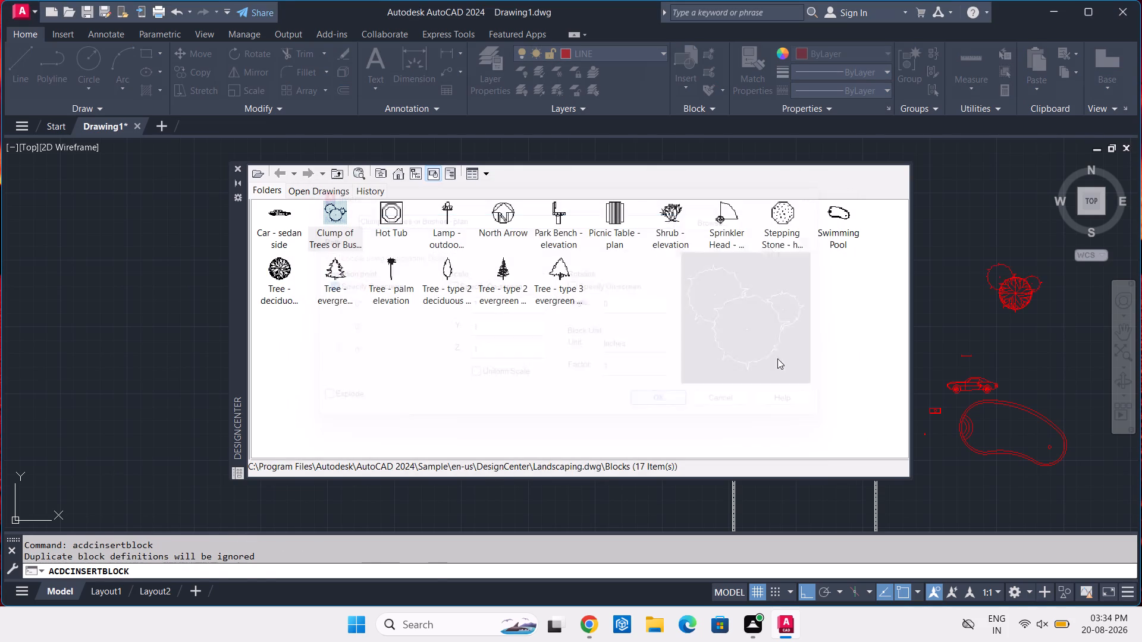
pyautogui.click(964, 235)
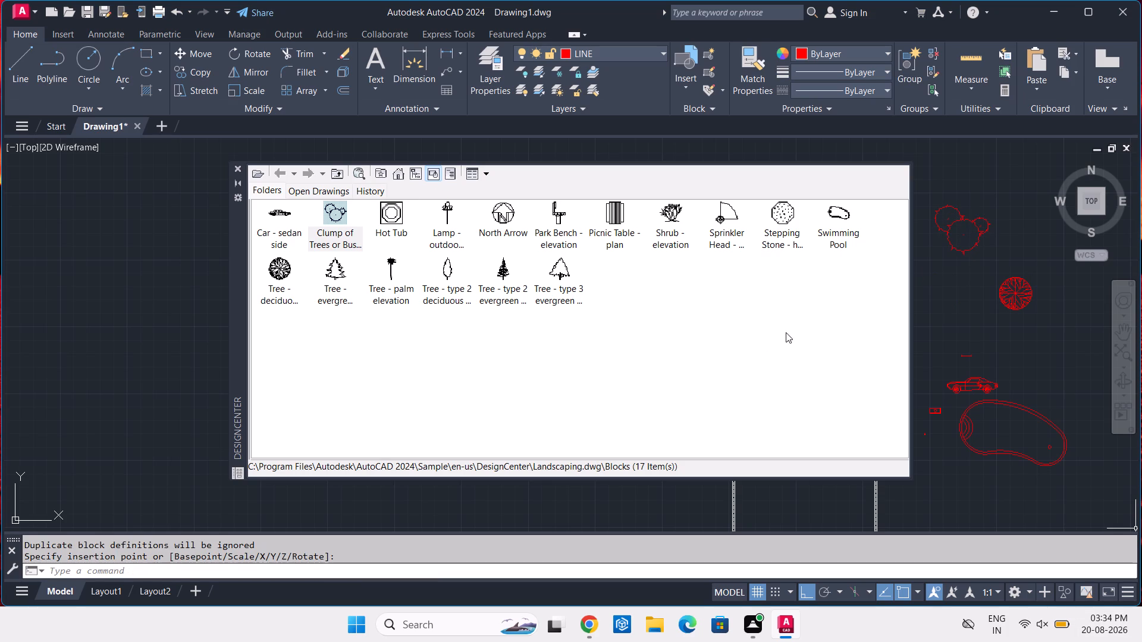
# Insert the Shrub - elevation block from Landscaping.dwg just southwest of the deciduous tree, at scale 1 and rotation 0.
pyautogui.doubleClick(673, 206)
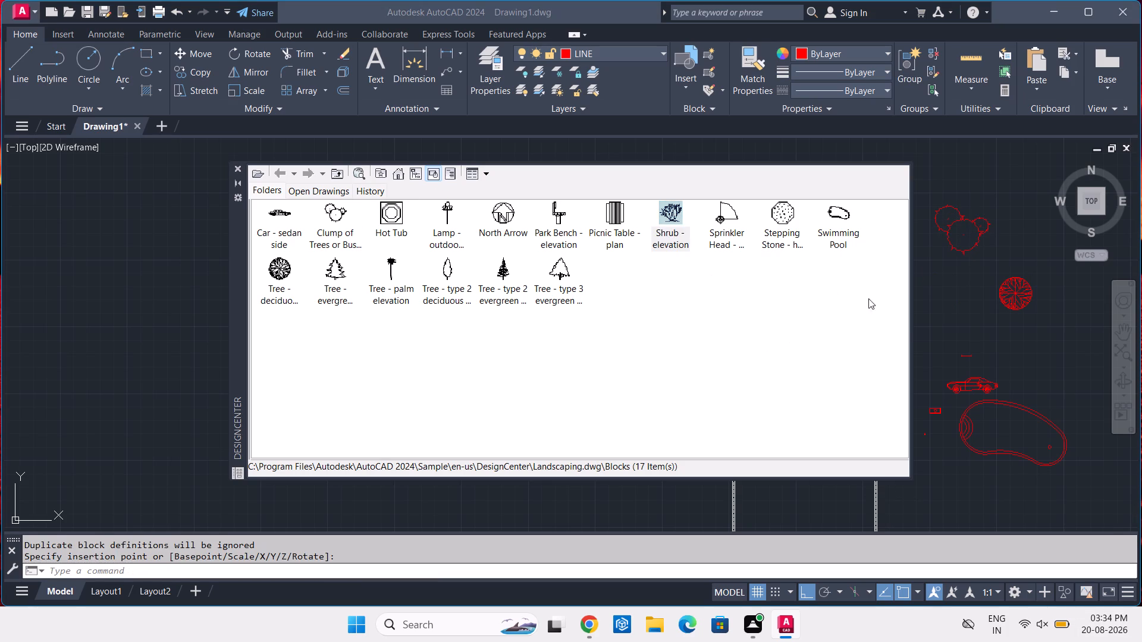
pyautogui.click(672, 402)
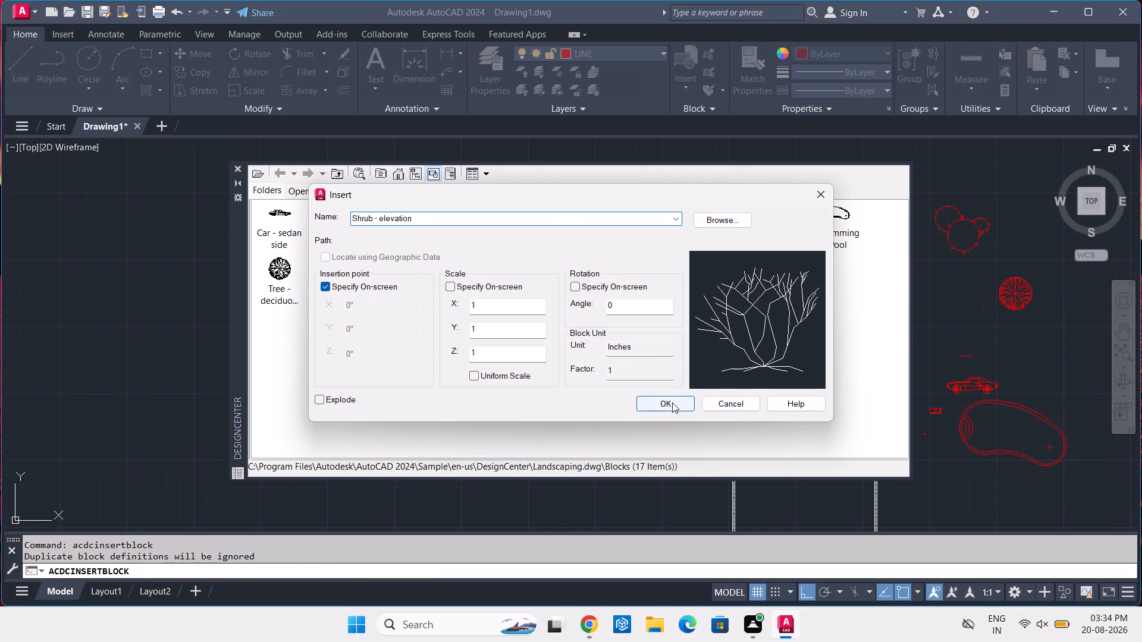
pyautogui.click(982, 312)
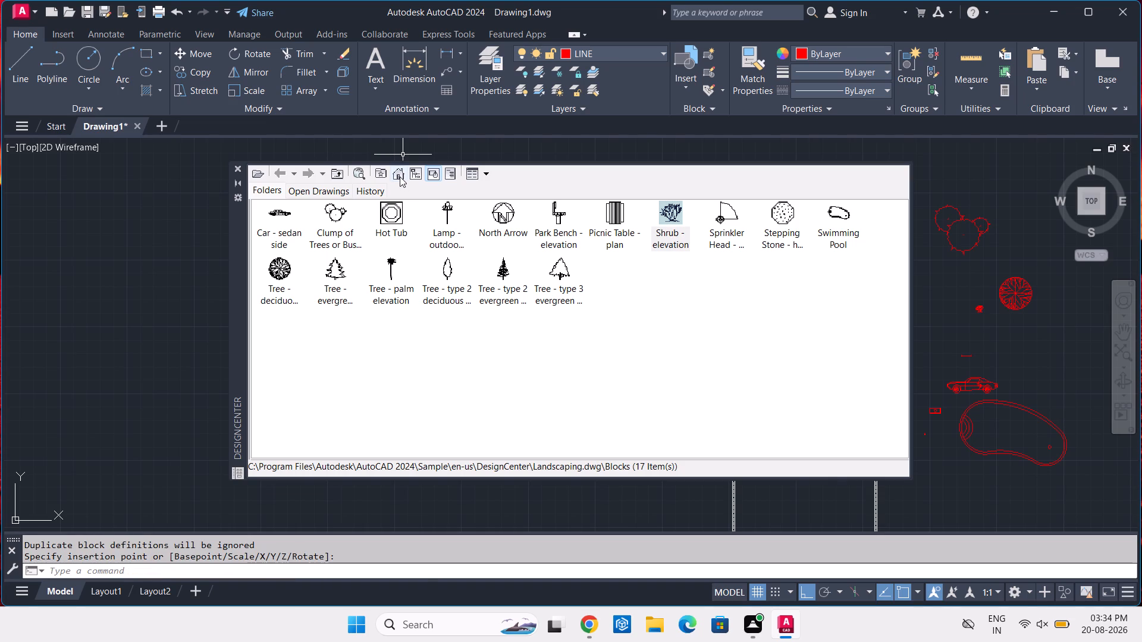
# Insert the Faucet - Bathroom front block from DesignCenter's House Designer.dwg south of the deciduous tree, at scale 1 and rotation 0.
pyautogui.doubleClick(280, 169)
pyautogui.doubleClick(280, 169)
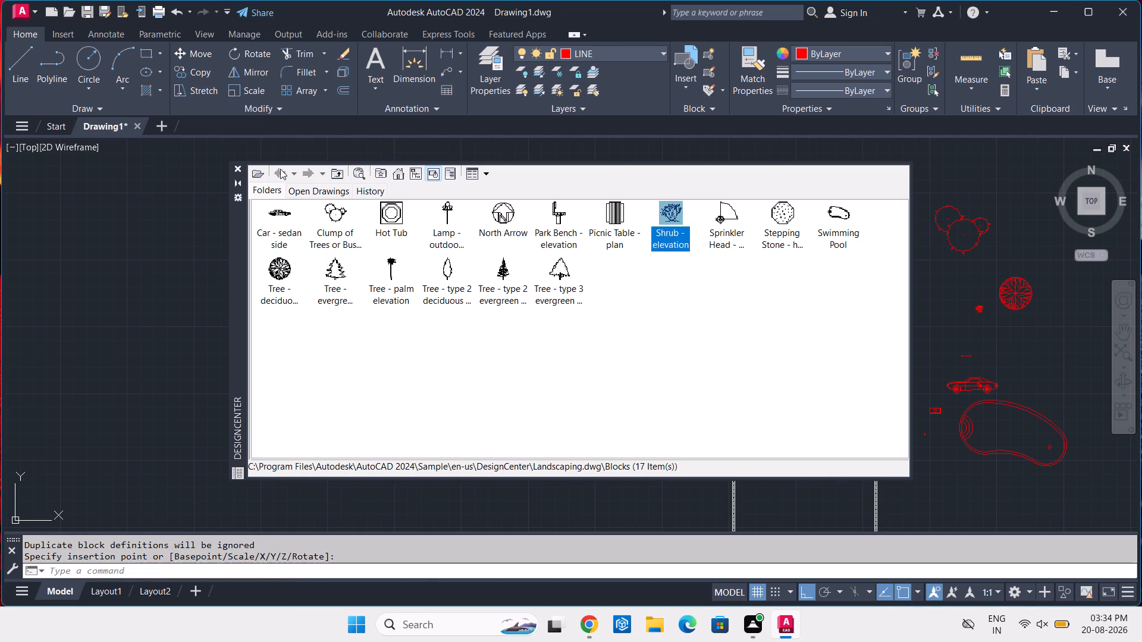
pyautogui.click(272, 169)
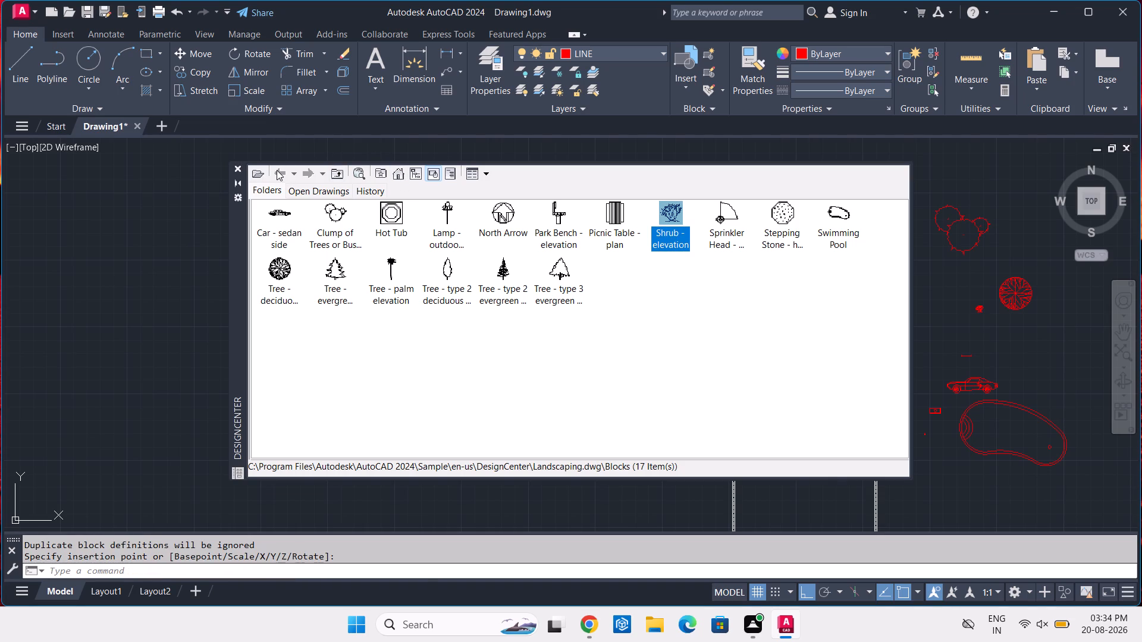
pyautogui.click(277, 170)
pyautogui.click(399, 174)
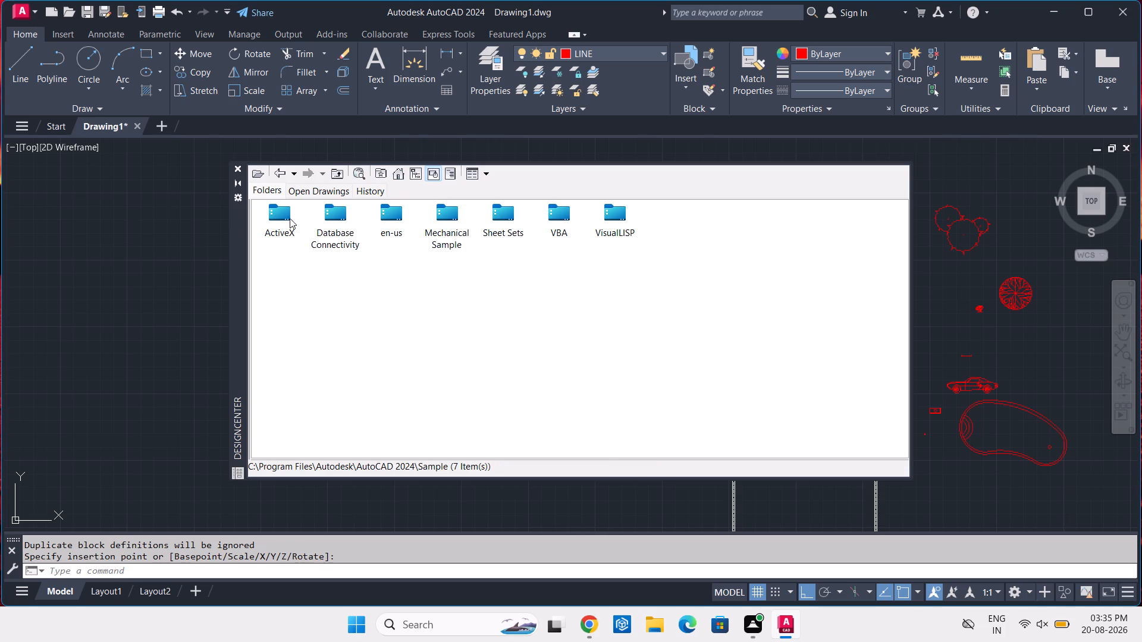
pyautogui.doubleClick(384, 218)
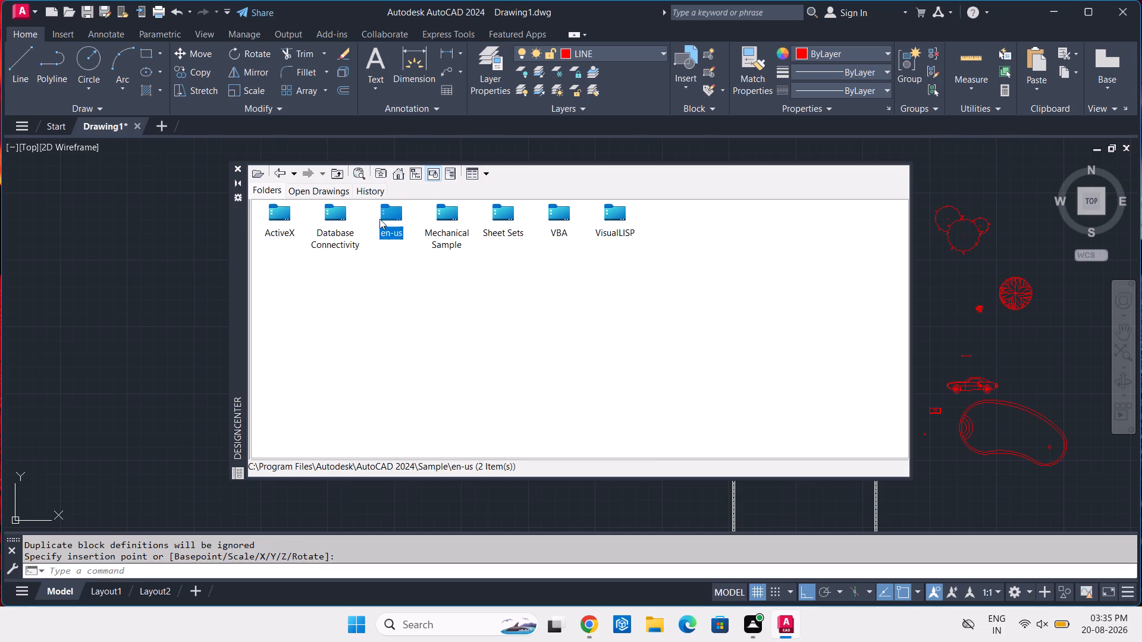
pyautogui.doubleClick(285, 211)
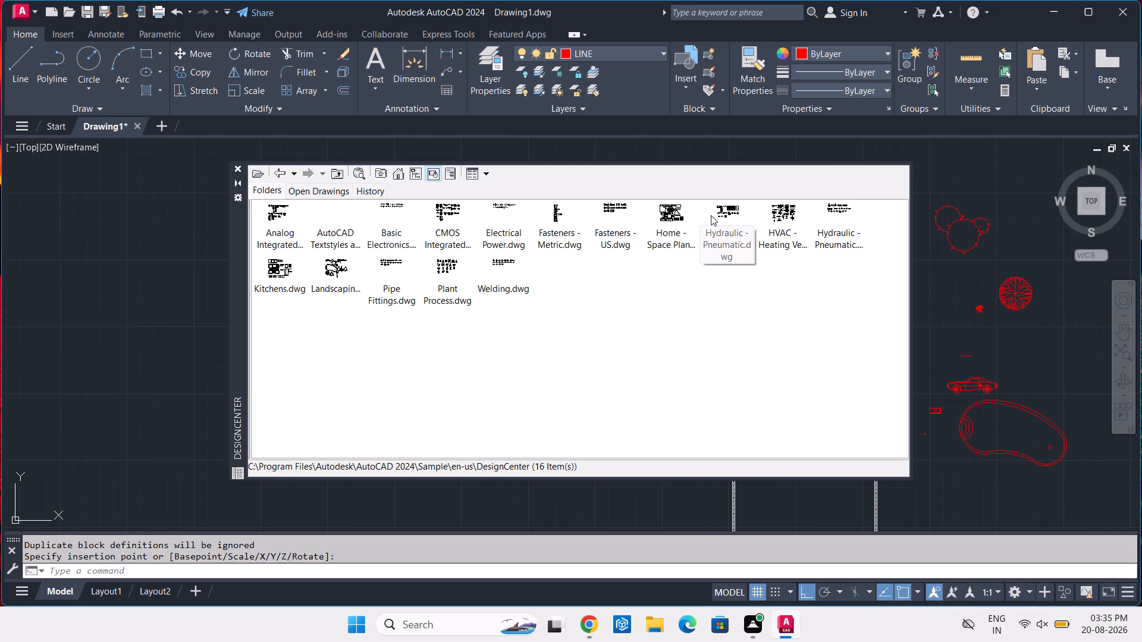
pyautogui.doubleClick(715, 212)
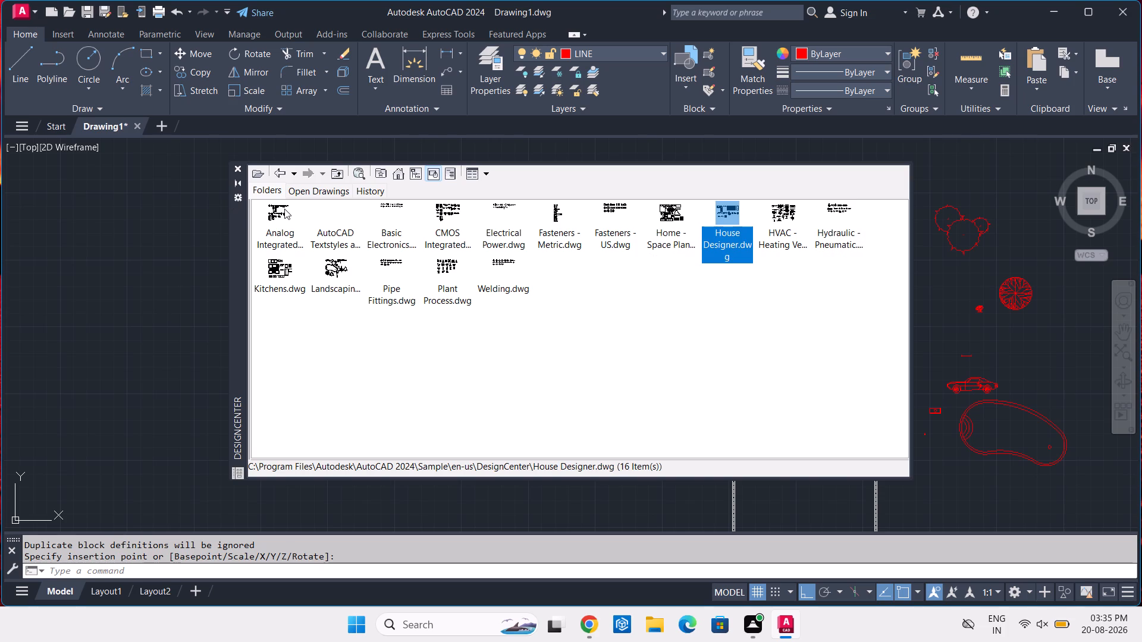
pyautogui.doubleClick(293, 214)
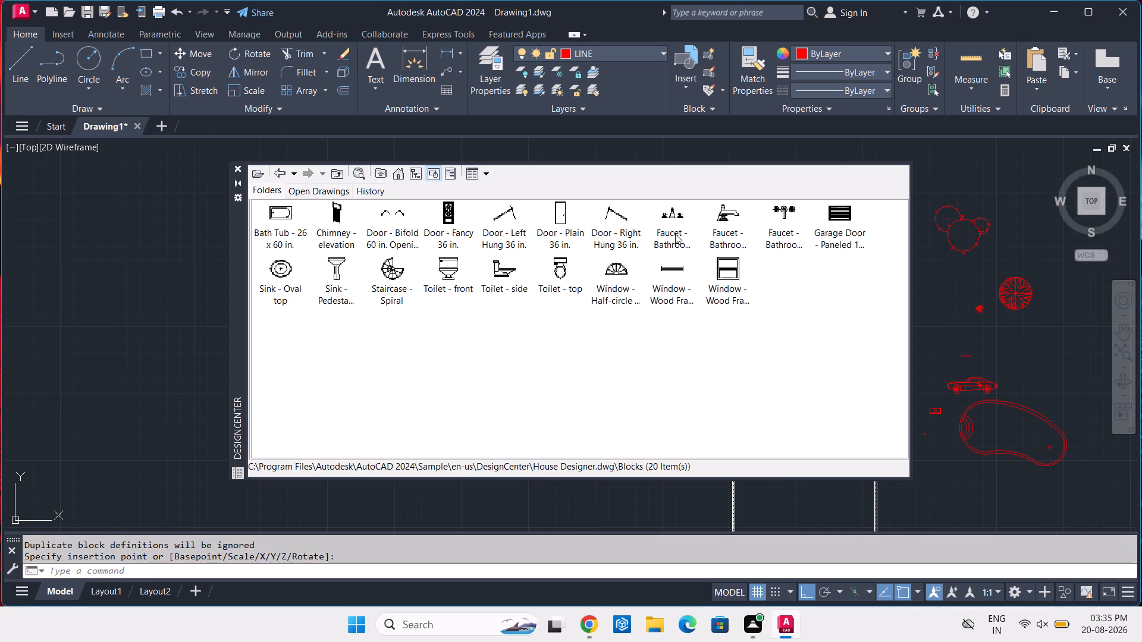
pyautogui.doubleClick(661, 215)
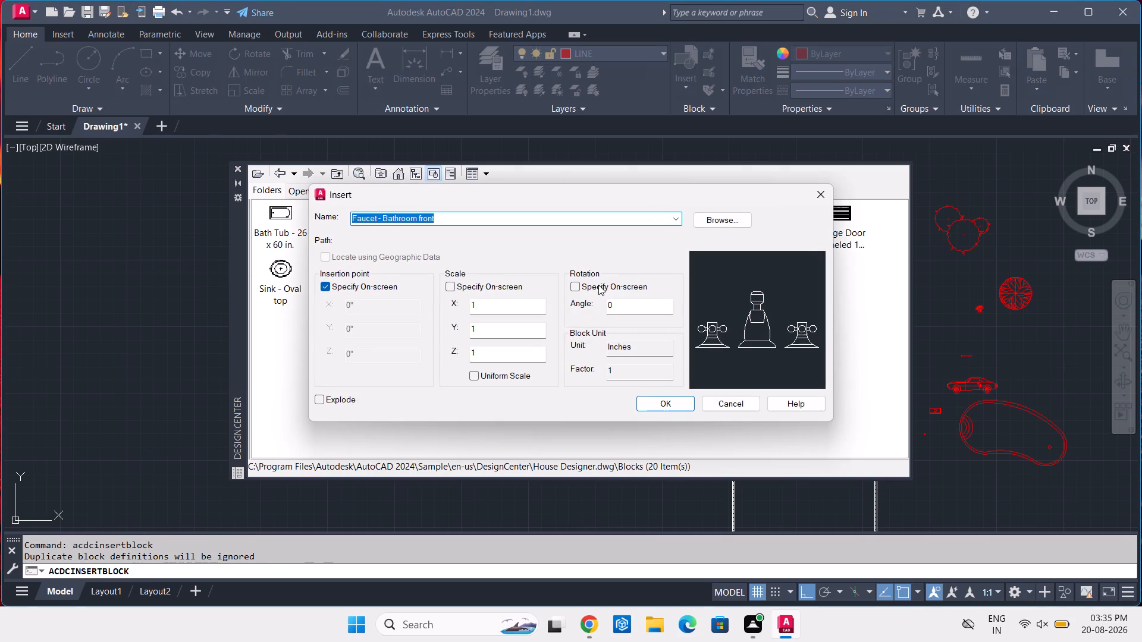
pyautogui.click(650, 405)
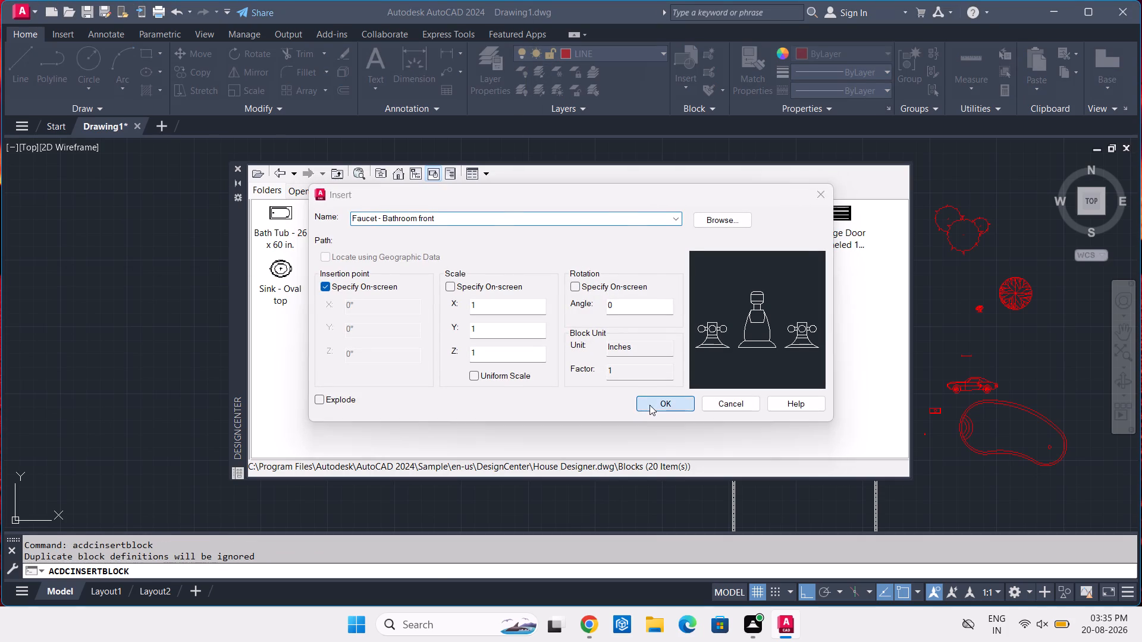
pyautogui.click(1016, 347)
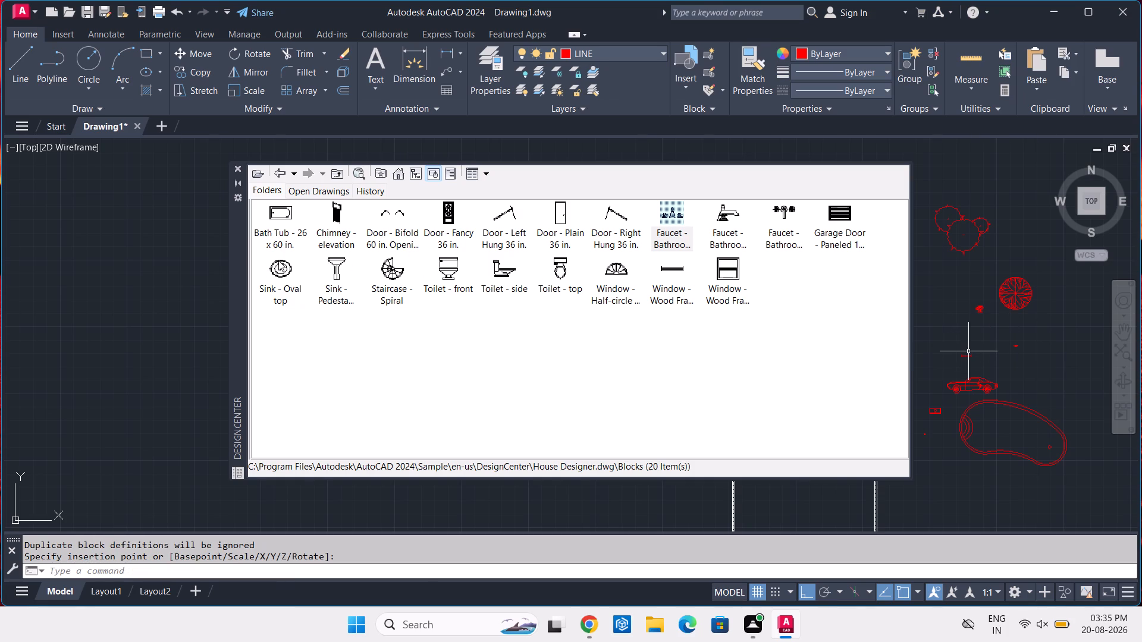
# Insert the Bath Tub - 26 x 60 in. block from House Designer.dwg east of the front-view faucet, at scale 1 and rotation 0.
pyautogui.doubleClick(287, 207)
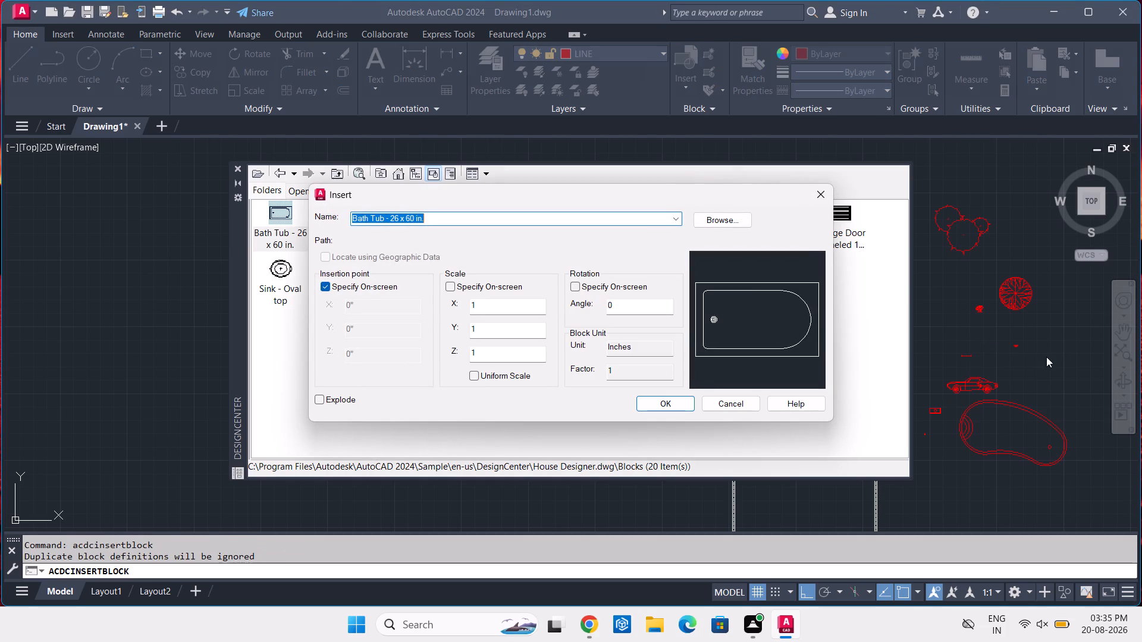
pyautogui.click(668, 396)
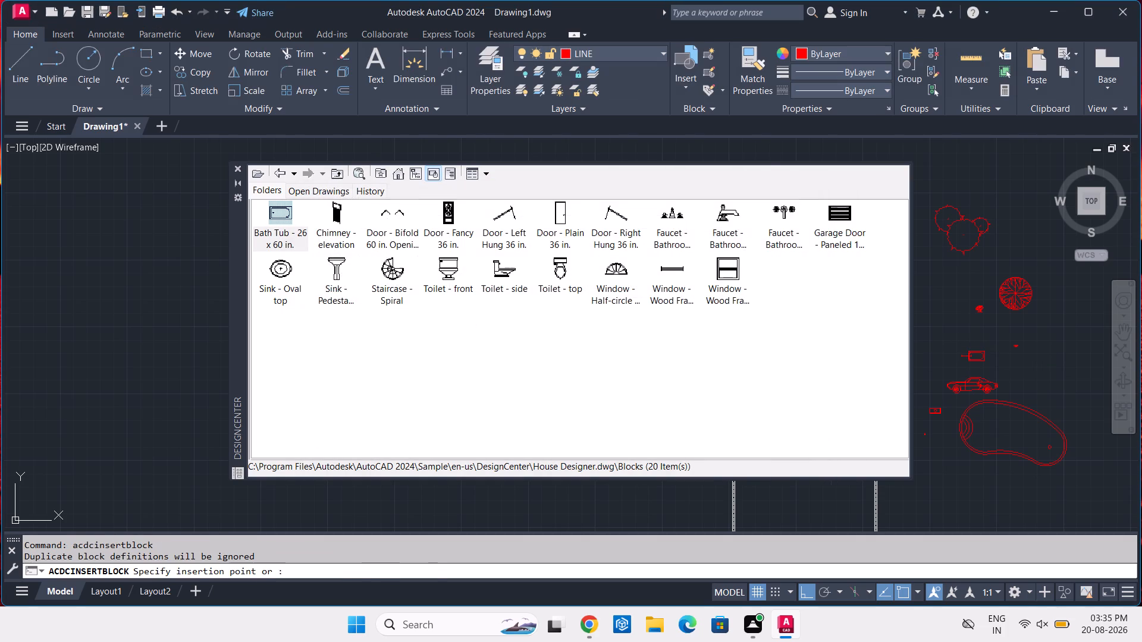
pyautogui.click(1056, 349)
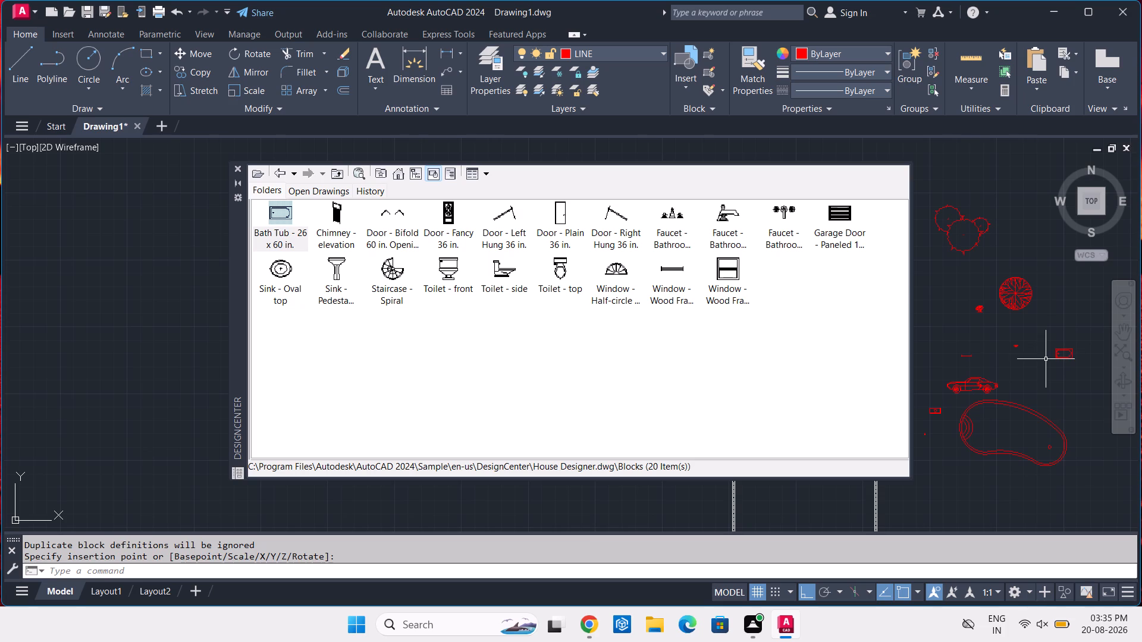
# Insert the Sink - Oval top block from House Designer.dwg north of the deciduous tree, at scale 1 and rotation 0.
pyautogui.doubleClick(281, 275)
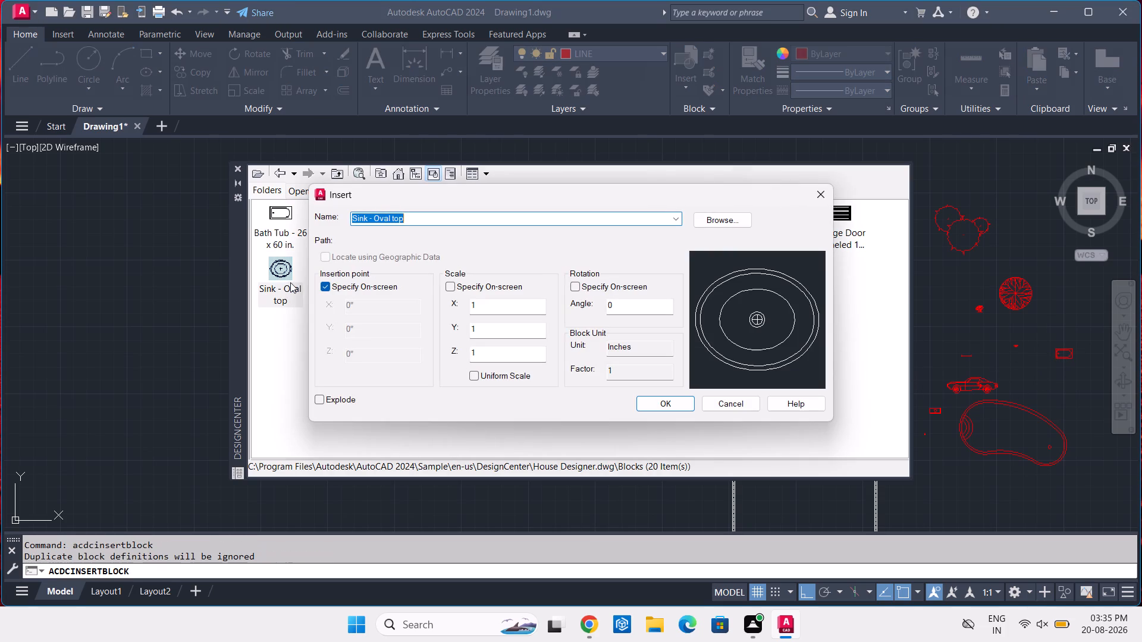
pyautogui.click(675, 407)
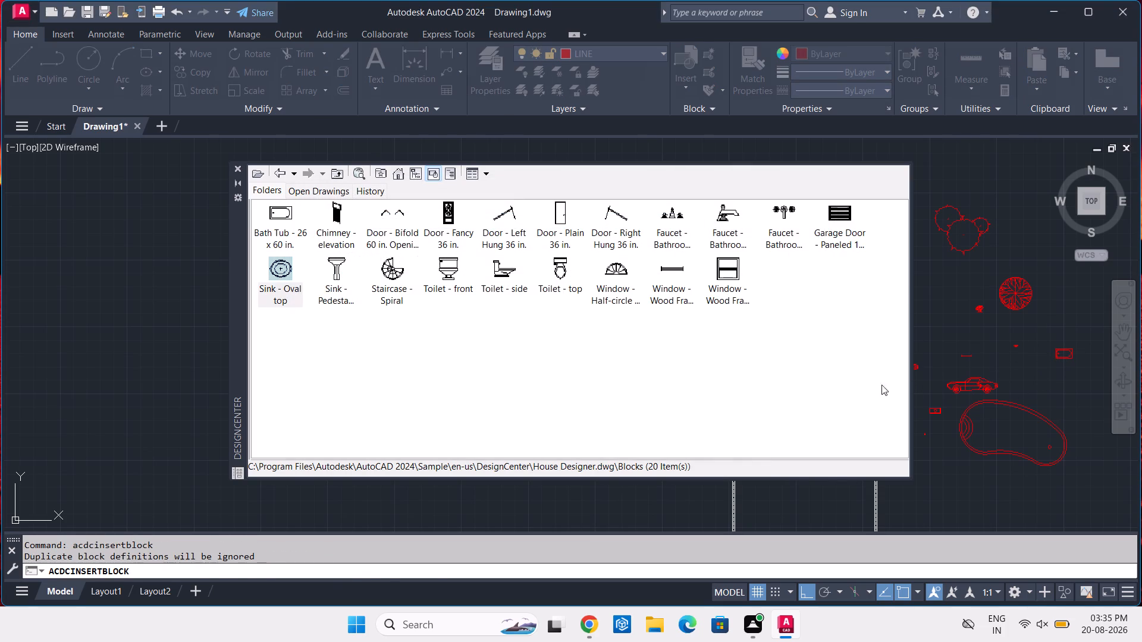
pyautogui.click(1018, 245)
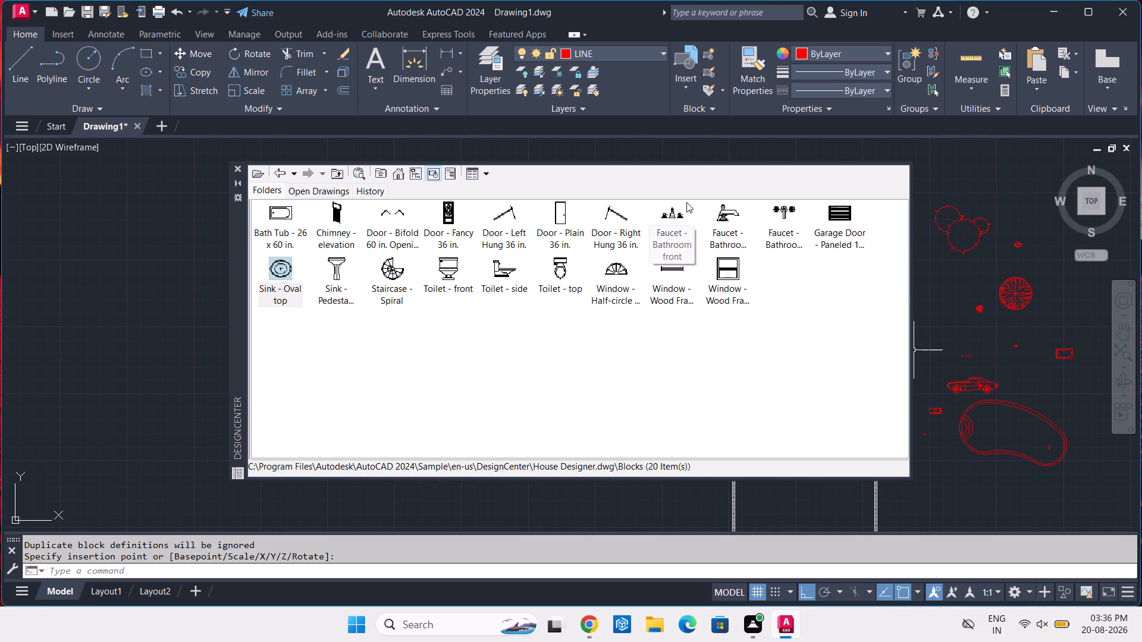
# Insert the Faucet - Bathroom side block from House Designer.dwg just northwest of the bath tub, at scale 1 and rotation 0.
pyautogui.doubleClick(719, 219)
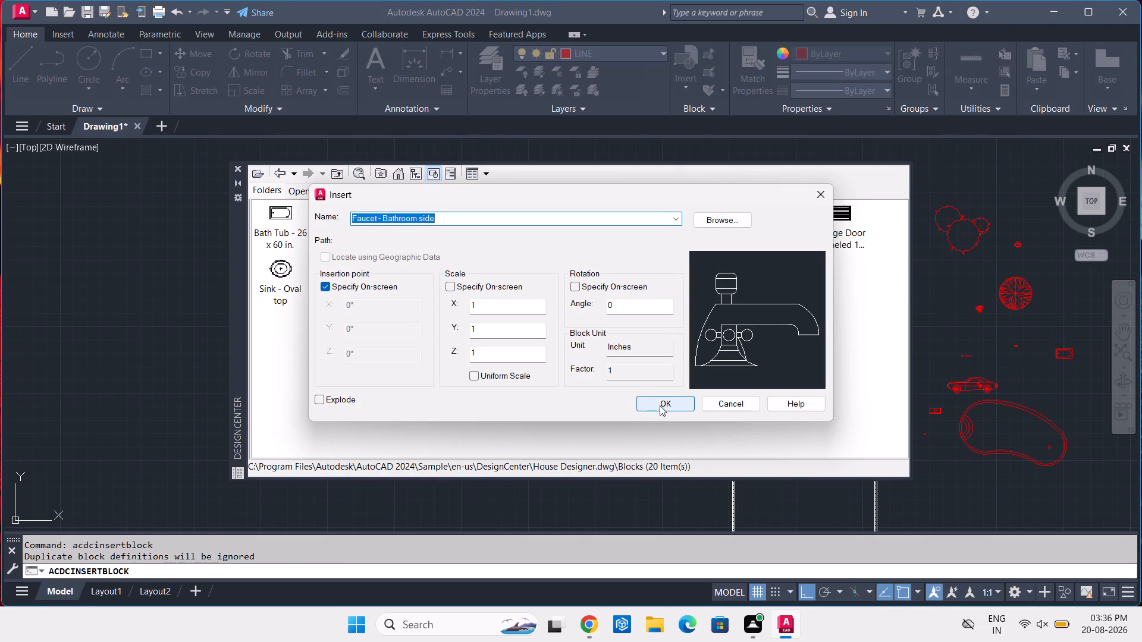
pyautogui.click(660, 405)
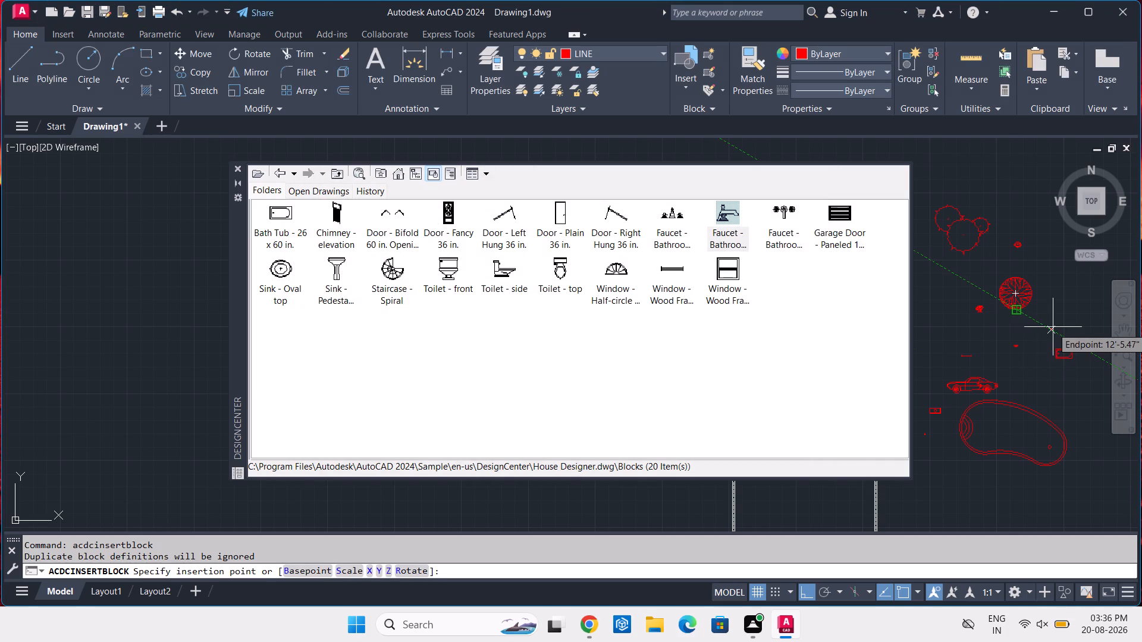
pyautogui.click(1053, 324)
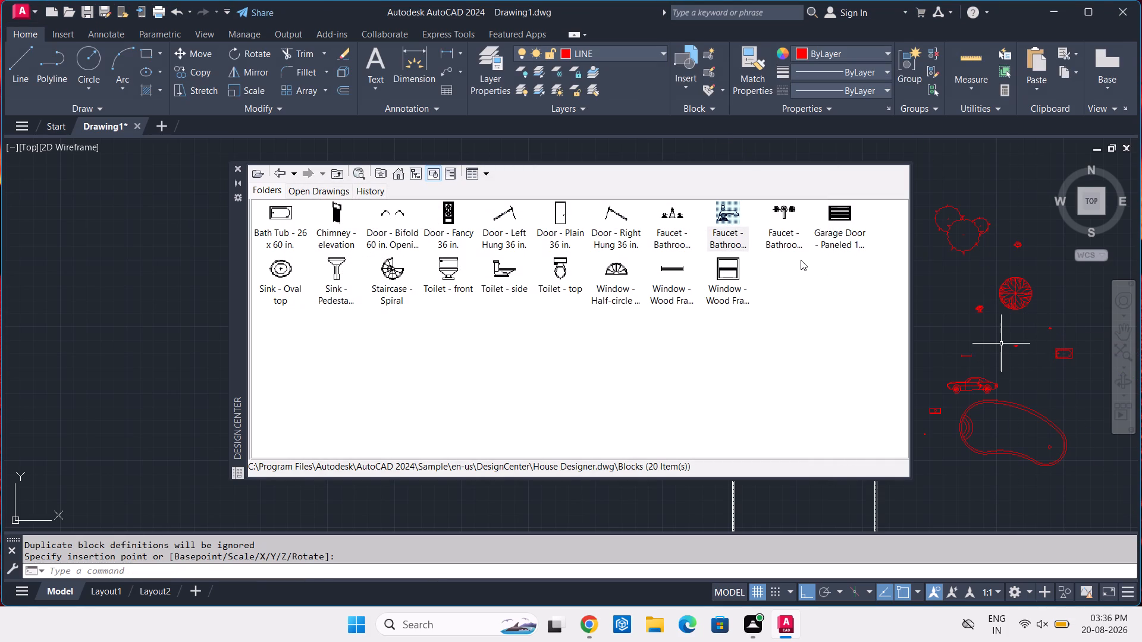
# Insert the Bed - Queen block from DesignCenter's Home - Space Planner.dwg north of the oval sink, at scale 1 and rotation 0.
pyautogui.doubleClick(842, 220)
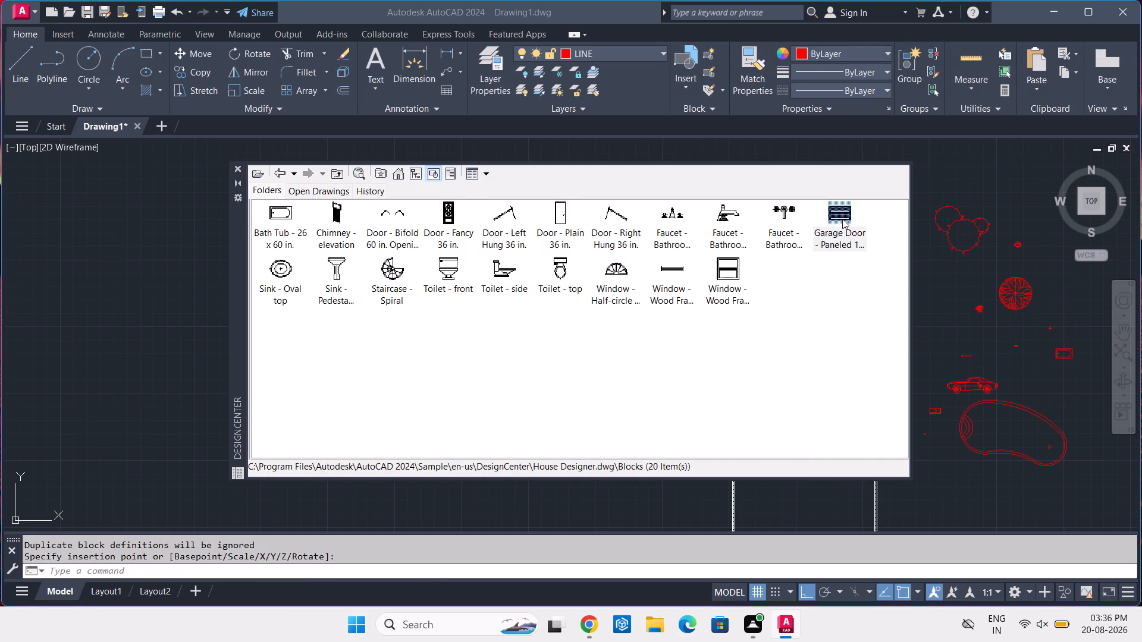
pyautogui.click(825, 195)
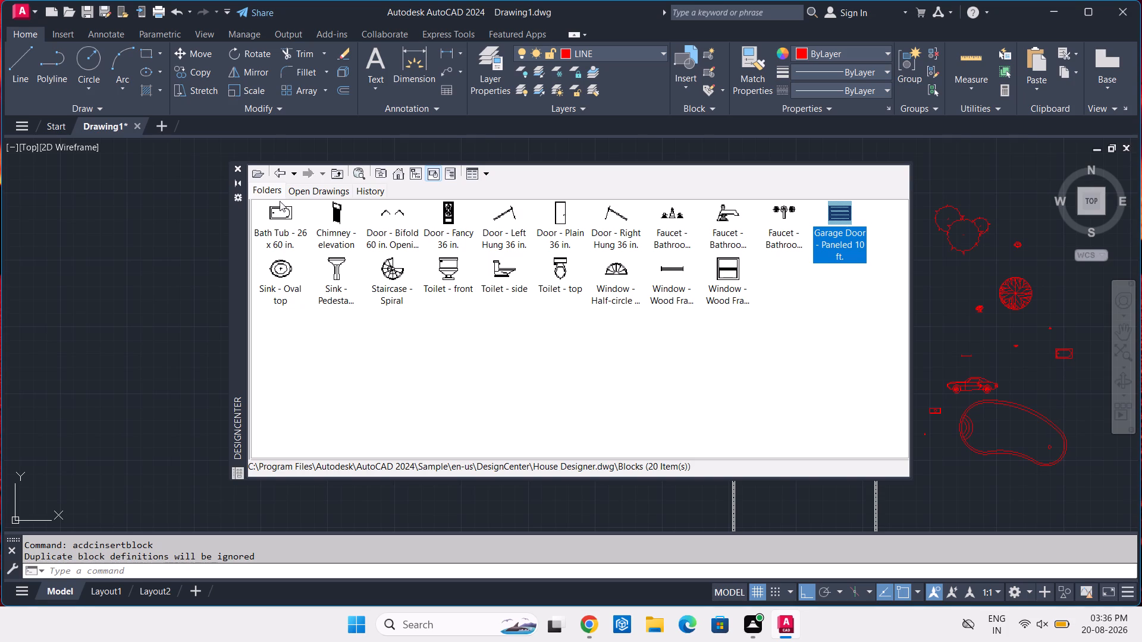
pyautogui.click(280, 172)
pyautogui.click(281, 173)
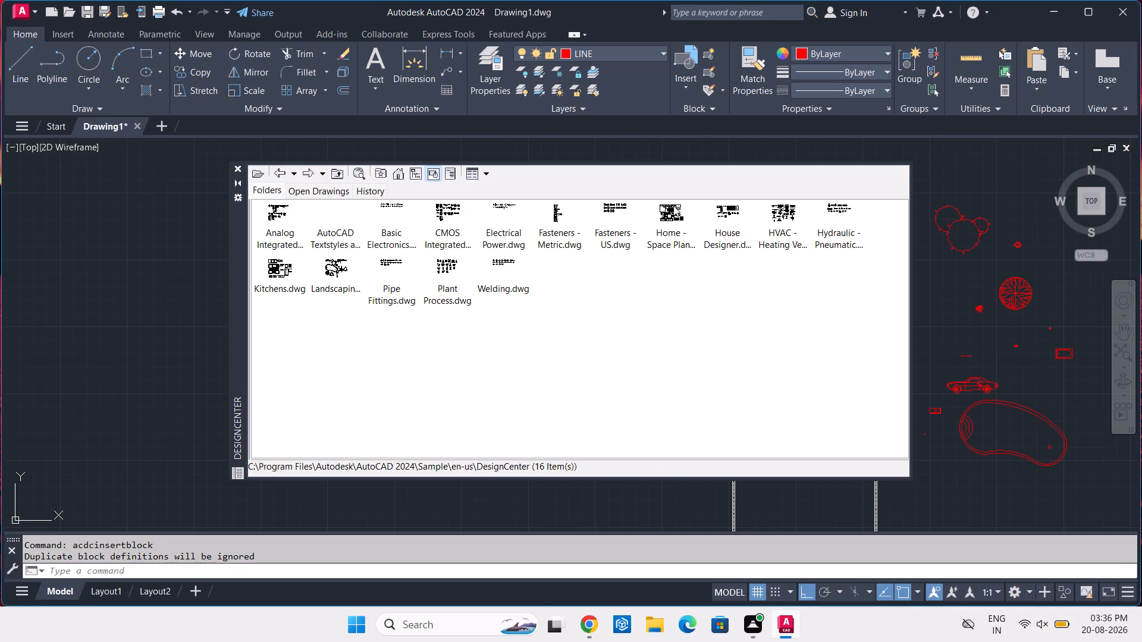
pyautogui.doubleClick(673, 206)
pyautogui.doubleClick(288, 219)
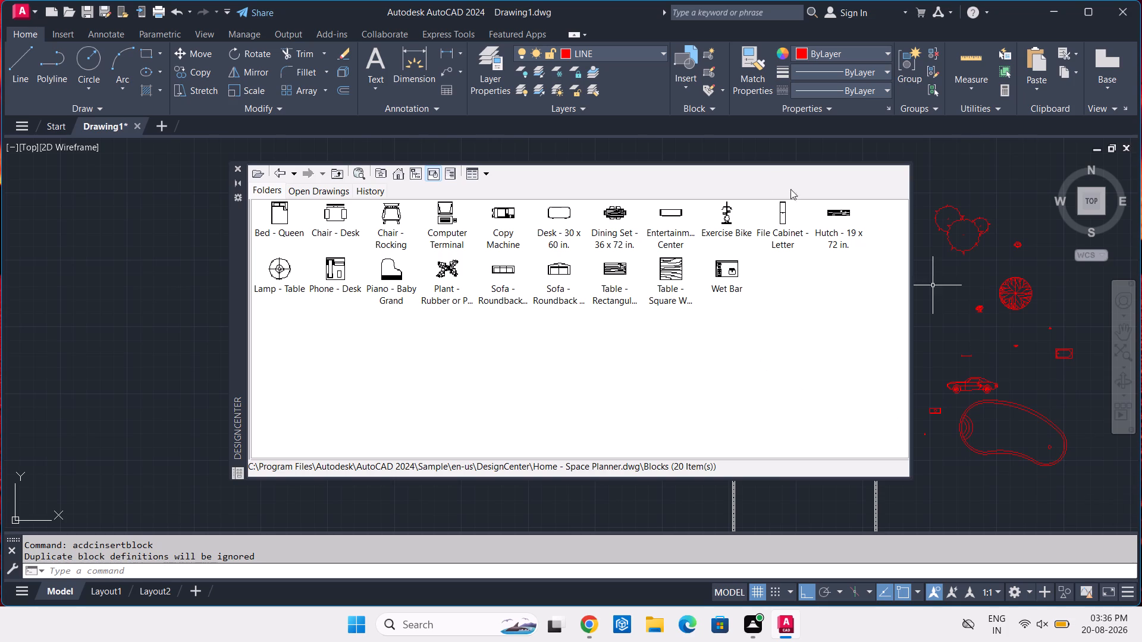
pyautogui.doubleClick(274, 219)
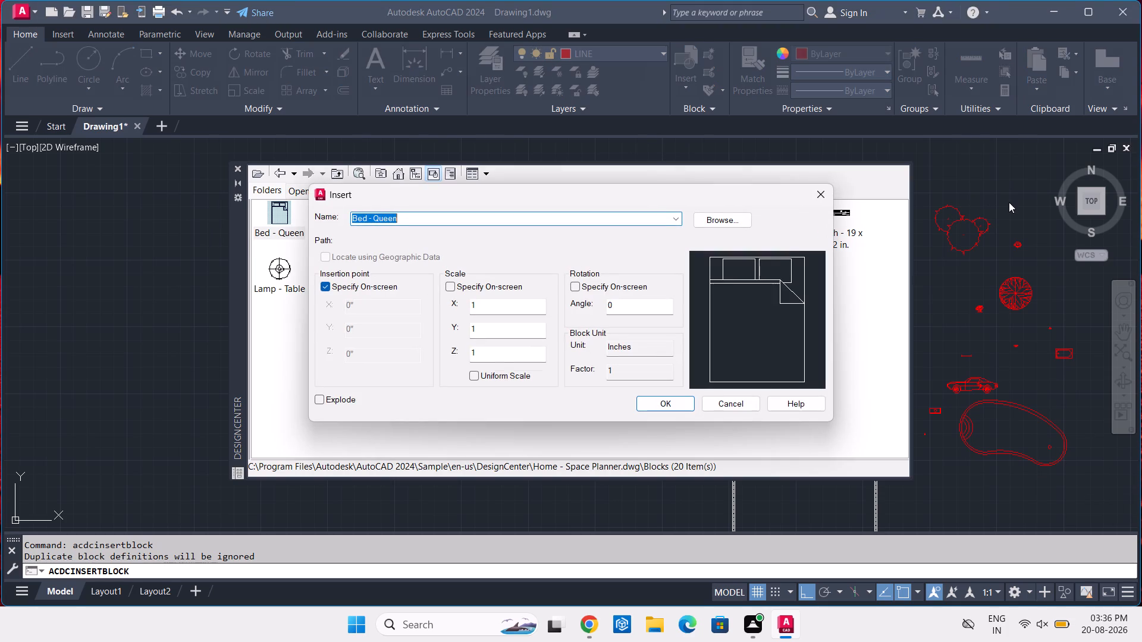
pyautogui.click(652, 407)
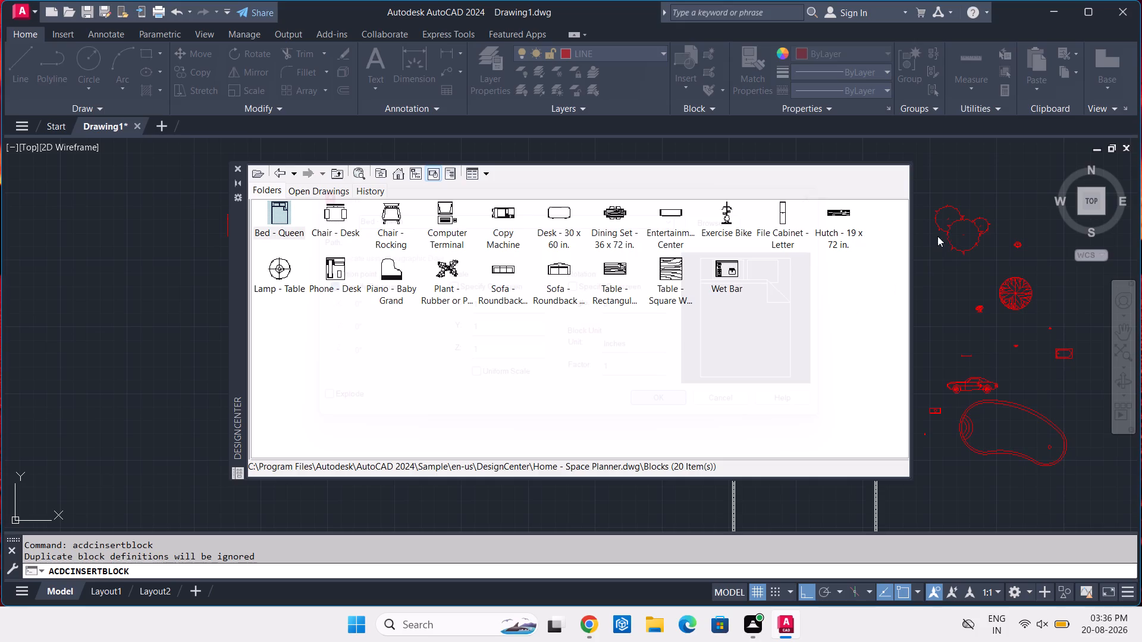
pyautogui.click(1006, 189)
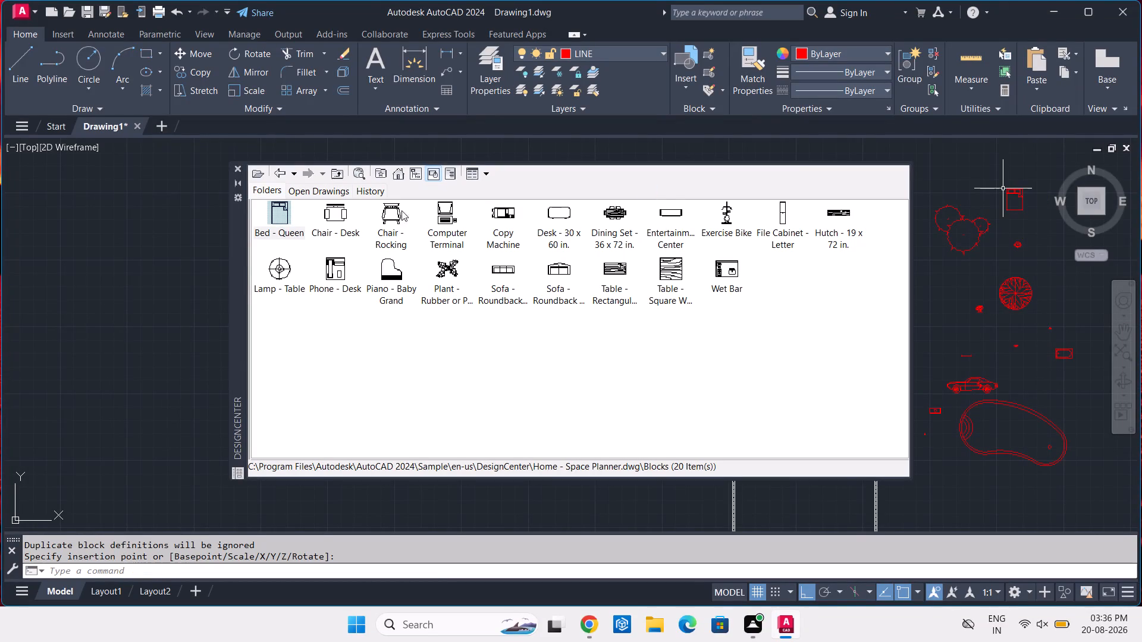
# Insert the Chair - Desk block from Home - Space Planner.dwg west of the shrub, at scale 1 and rotation 0.
pyautogui.doubleClick(331, 215)
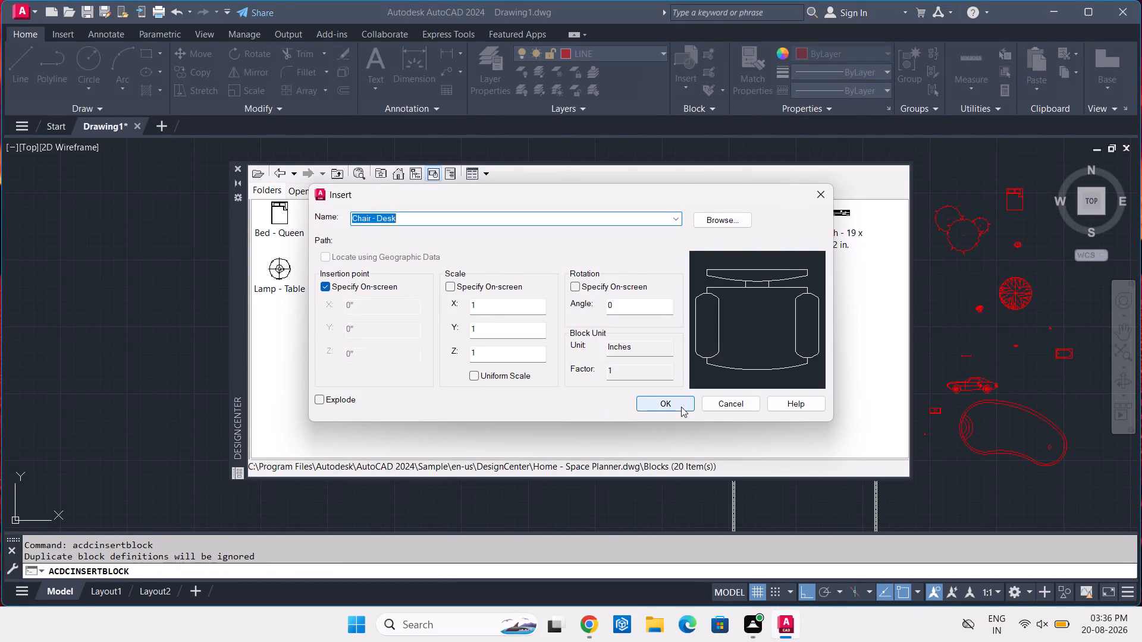
pyautogui.click(681, 407)
pyautogui.click(936, 292)
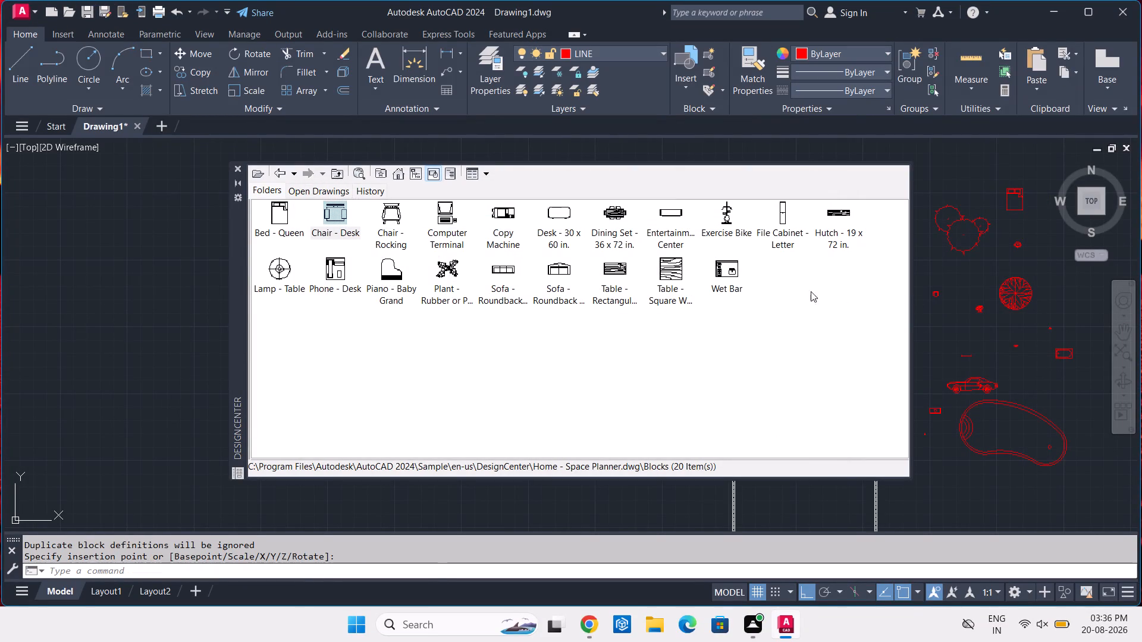
# Insert the Chair - Rocking block from Home - Space Planner.dwg just southeast of the desk chair.
pyautogui.doubleClick(396, 218)
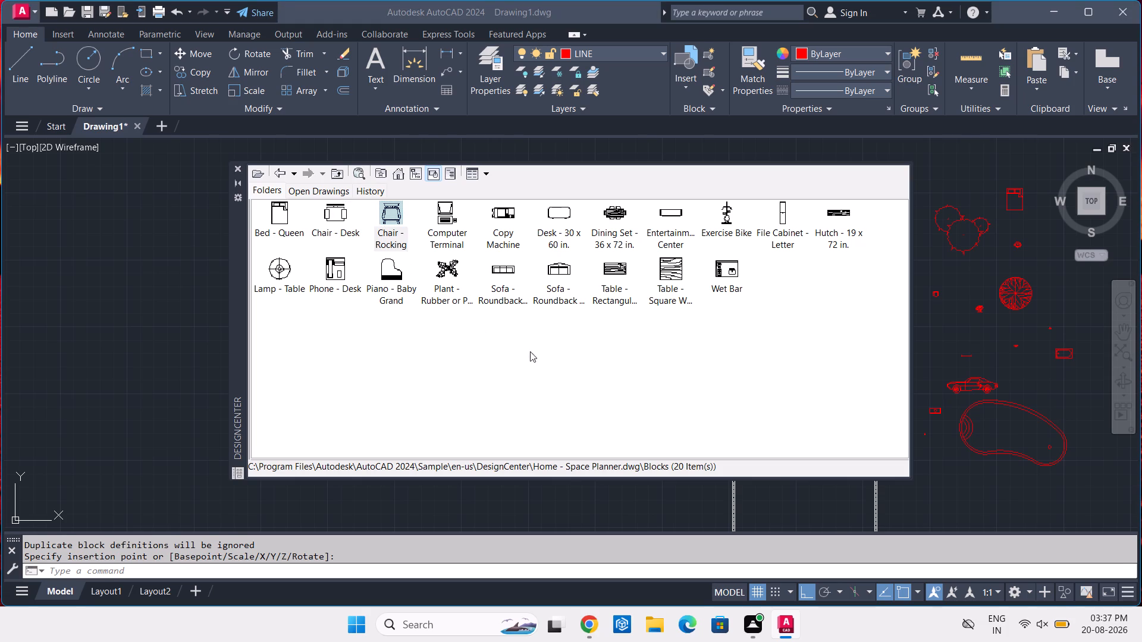
pyautogui.click(661, 405)
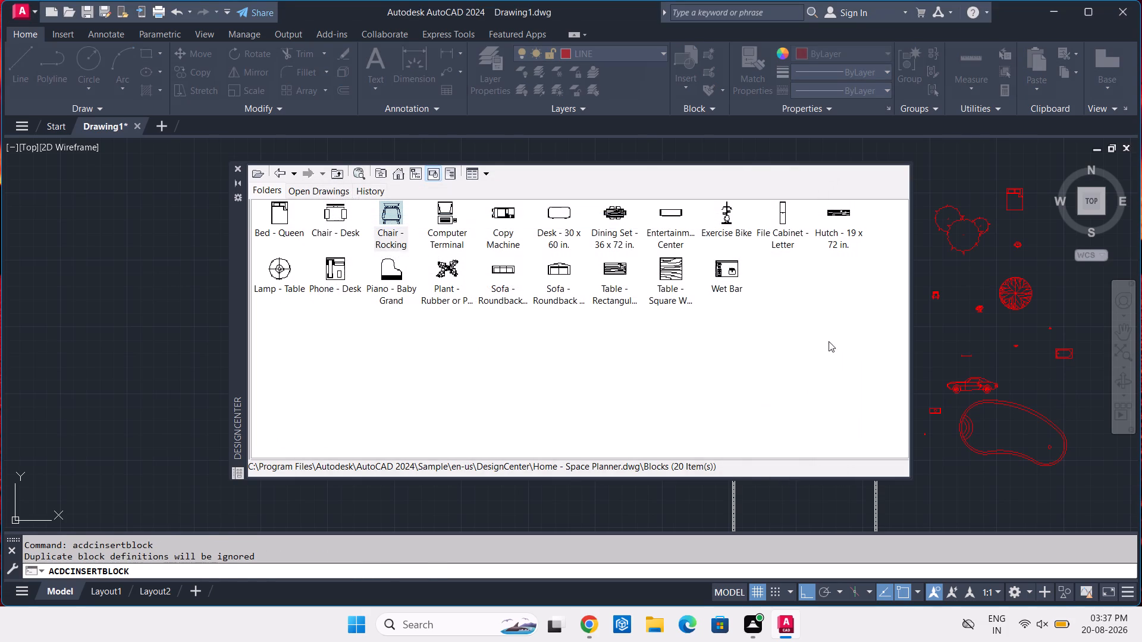
pyautogui.click(948, 322)
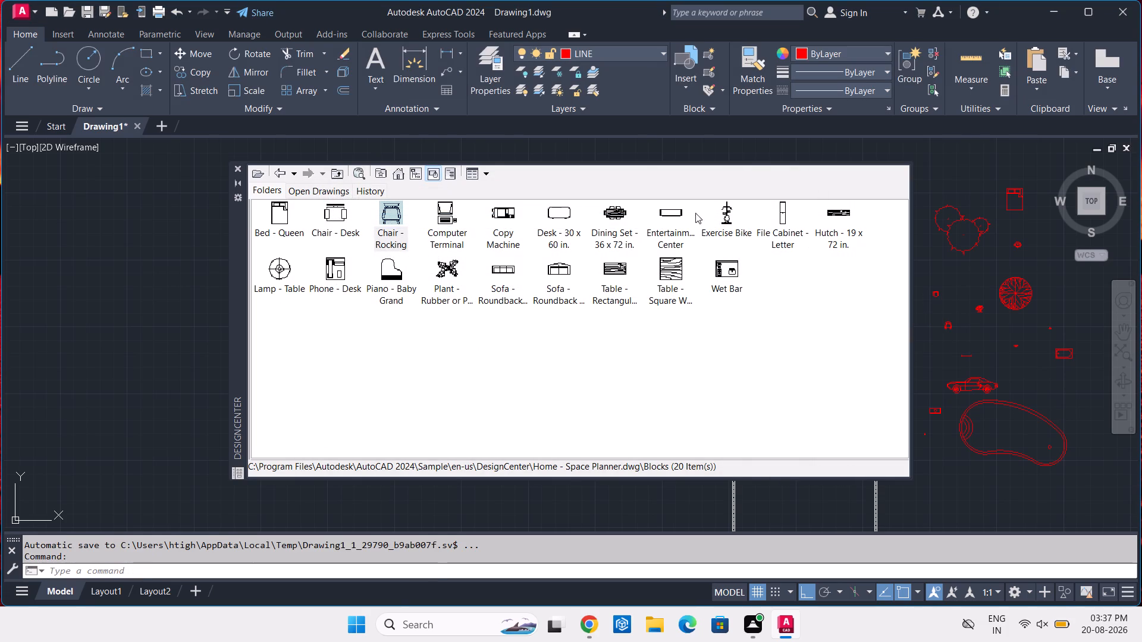
# Insert the Dining Set - 36 x 72 in. block from Home - Space Planner.dwg between the rocking chair and the car.
pyautogui.doubleClick(595, 220)
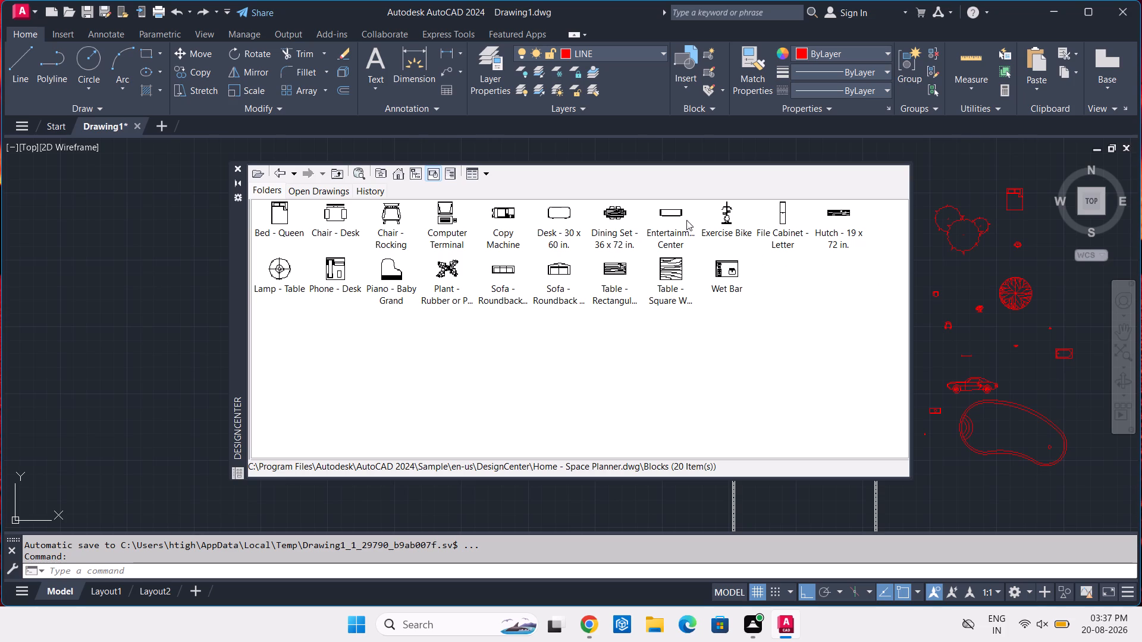
pyautogui.doubleClick(603, 216)
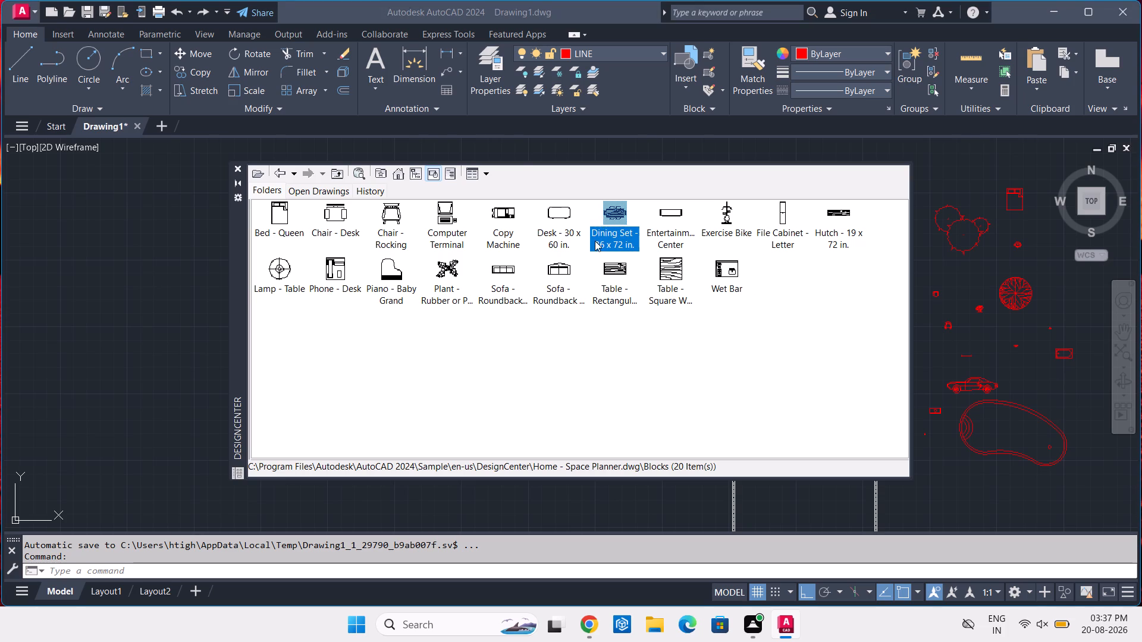
pyautogui.click(652, 407)
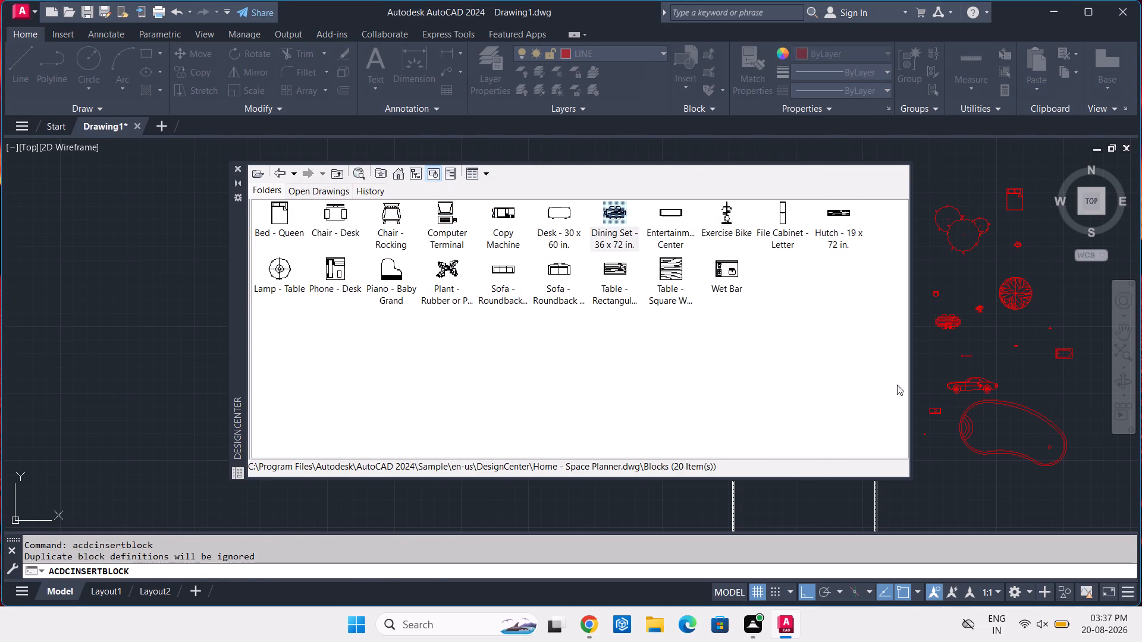
pyautogui.click(962, 347)
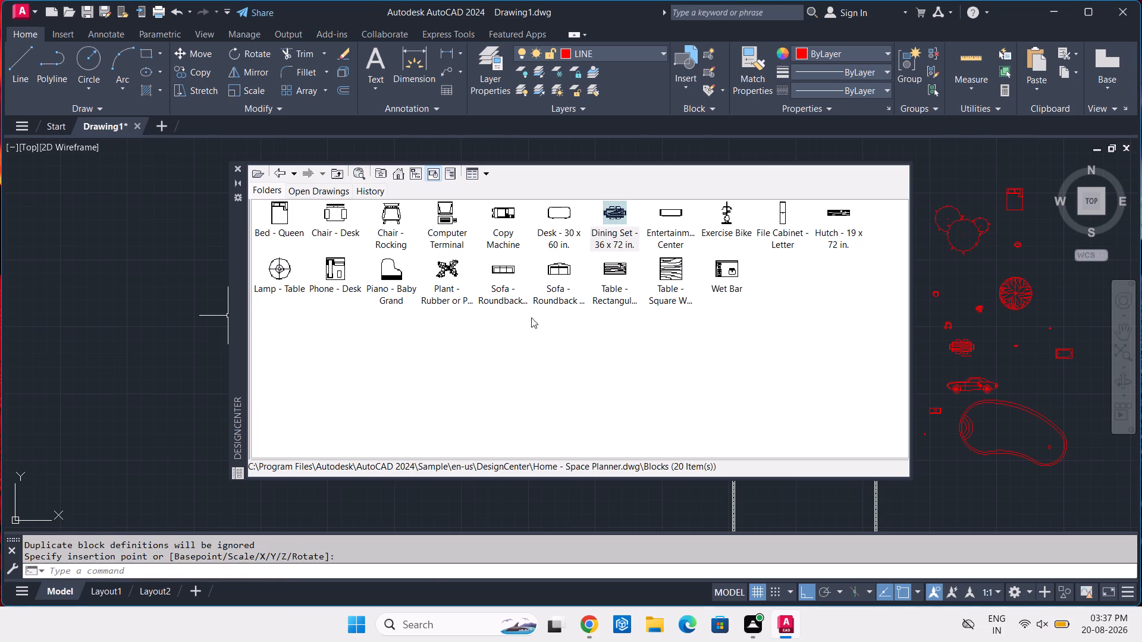
# Insert the Sofa - Roundback 7 ft block from Home - Space Planner.dwg just northeast of the desk chair, at scale 1 and rotation 0.
pyautogui.doubleClick(492, 263)
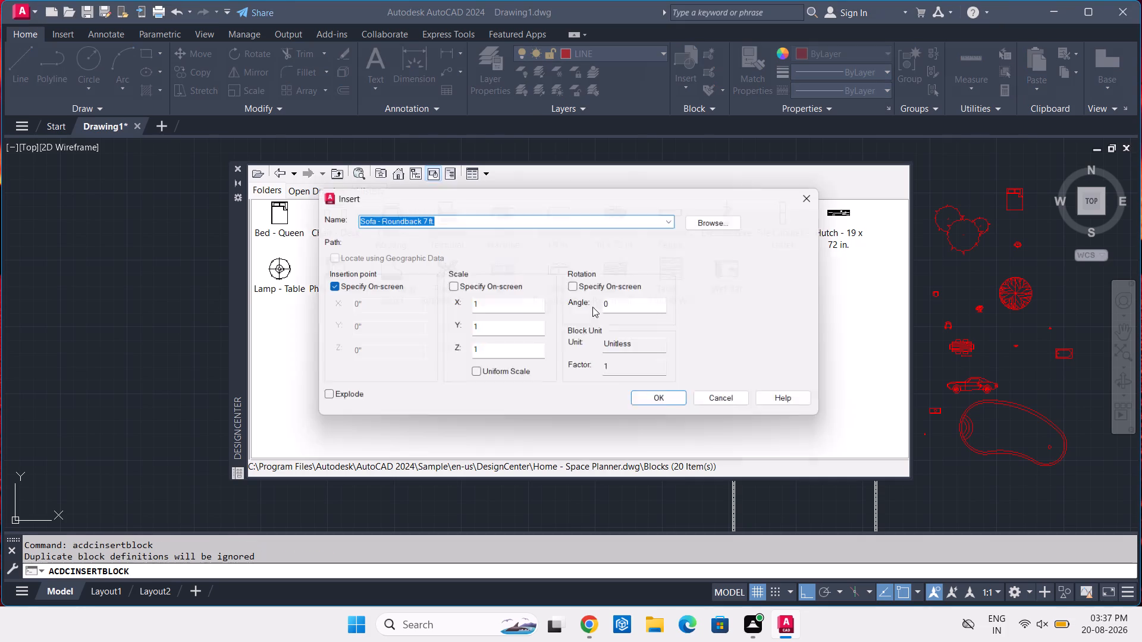
pyautogui.click(647, 404)
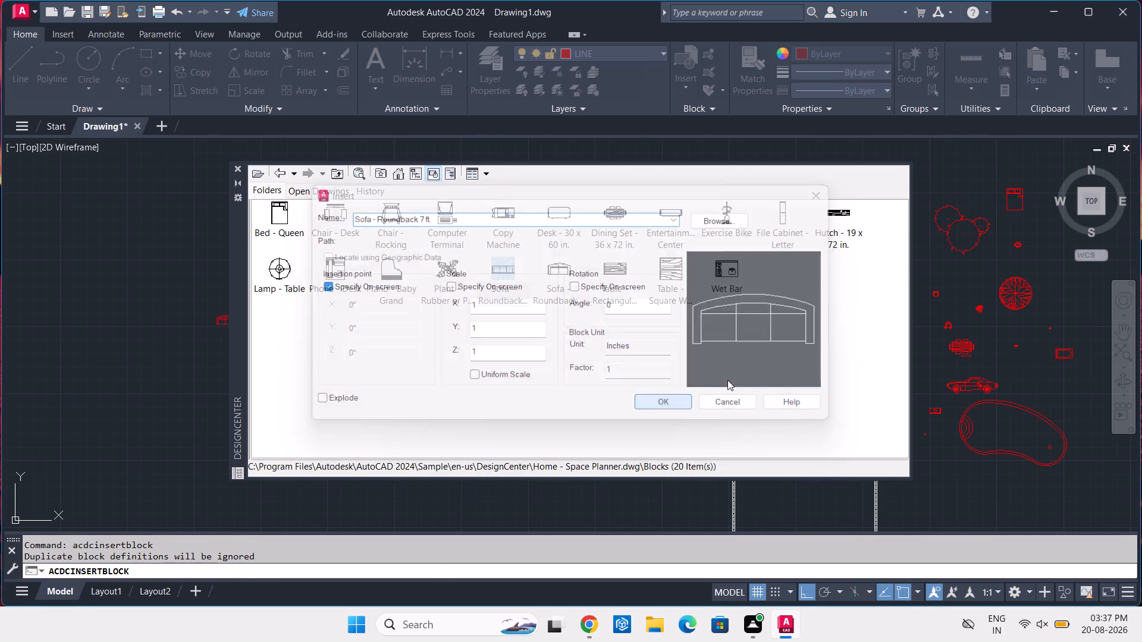
pyautogui.click(963, 275)
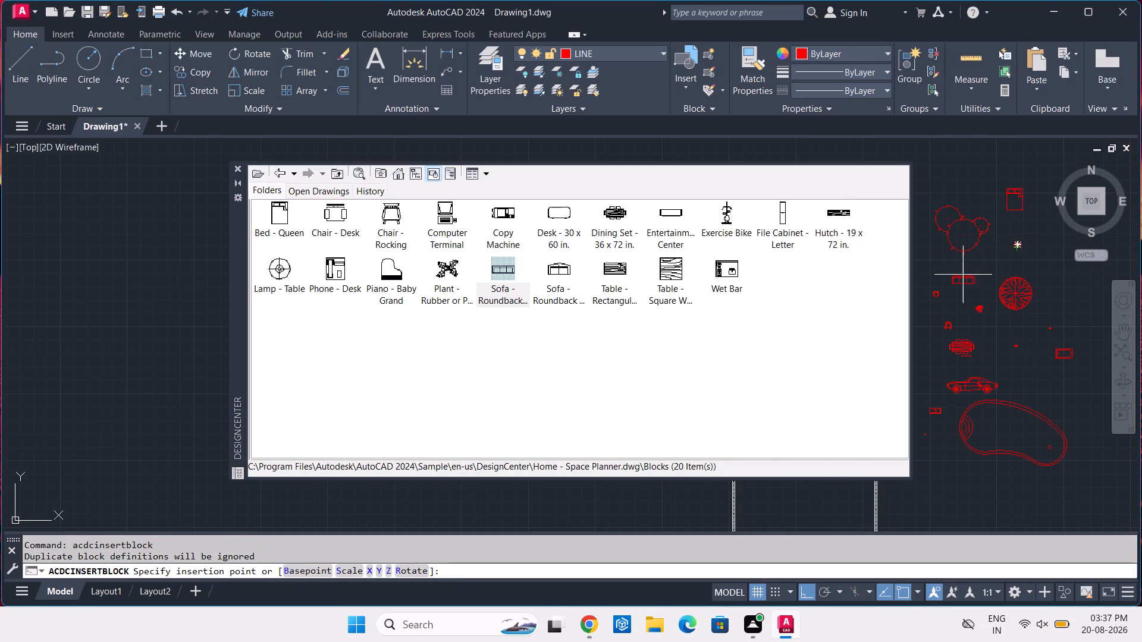
# Insert the Sofa - Roundback Loveseat 5 ft block from Home - Space Planner.dwg just north of the rocking chair.
pyautogui.doubleClick(567, 267)
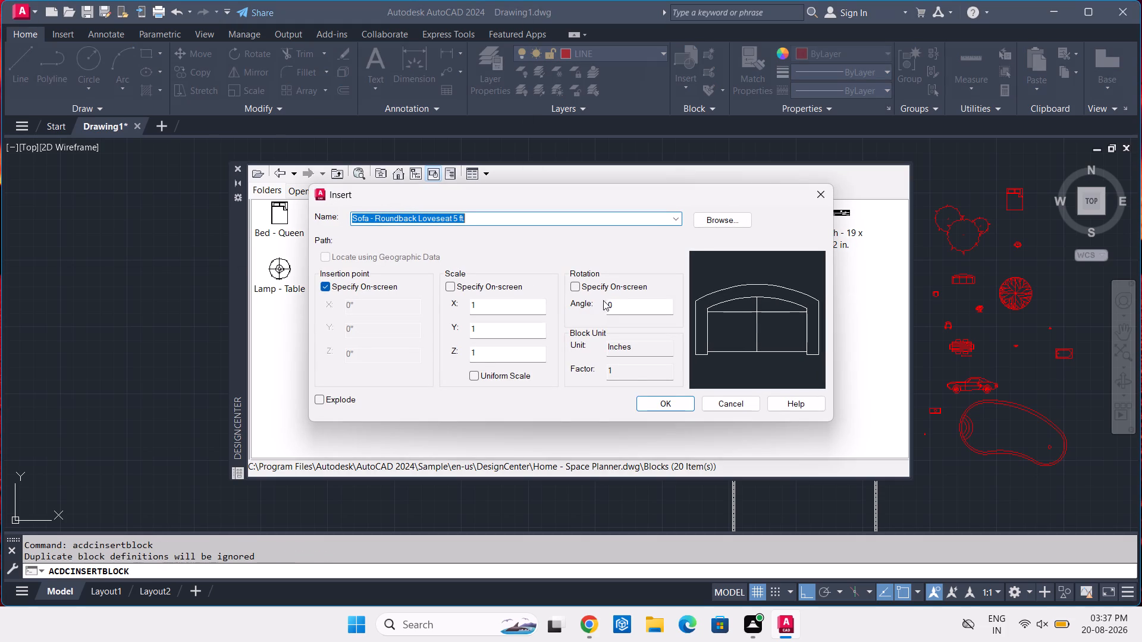
pyautogui.click(650, 407)
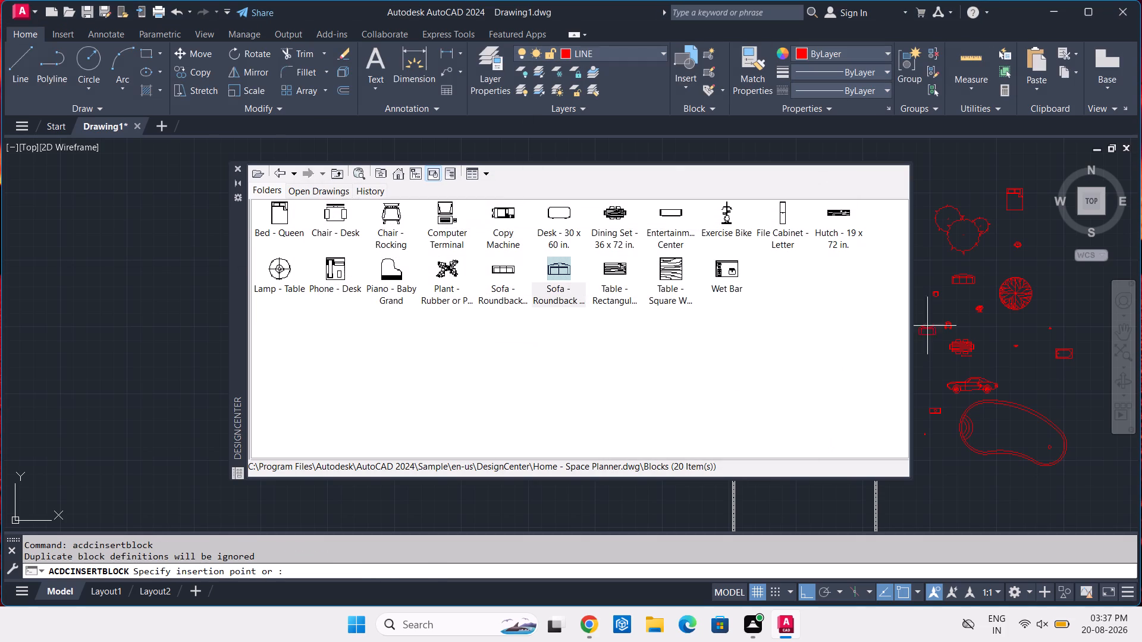
pyautogui.click(951, 305)
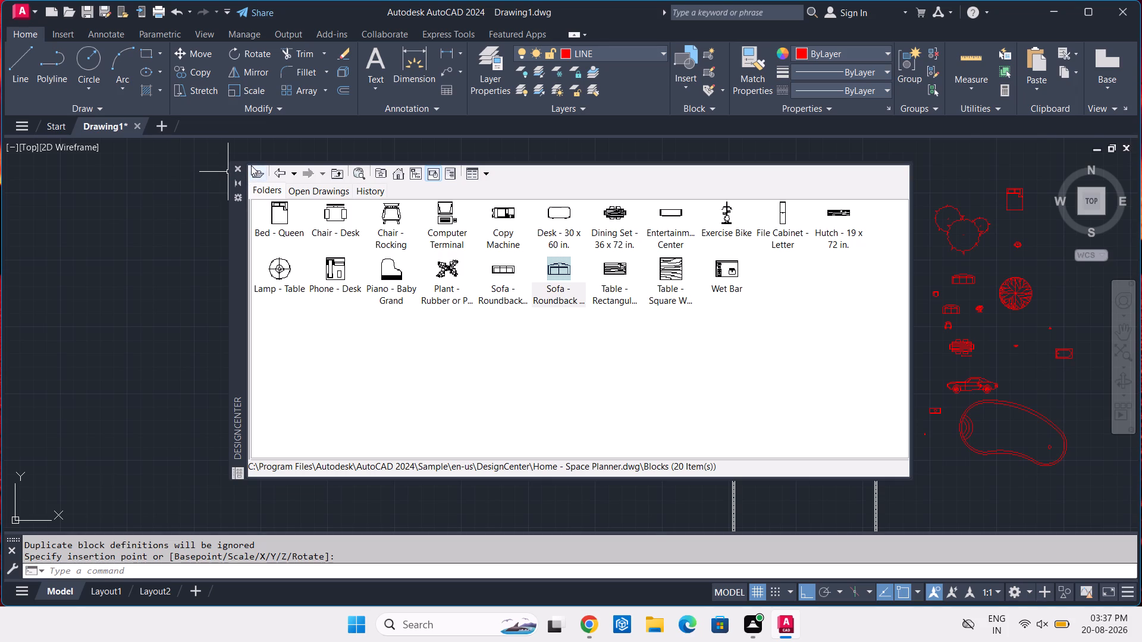
# Insert the Sink-double - 36 in top block from DesignCenter's Kitchens.dwg in the empty area far west of the furniture, at scale 1 and rotation 0.
pyautogui.click(275, 172)
pyautogui.click(275, 172)
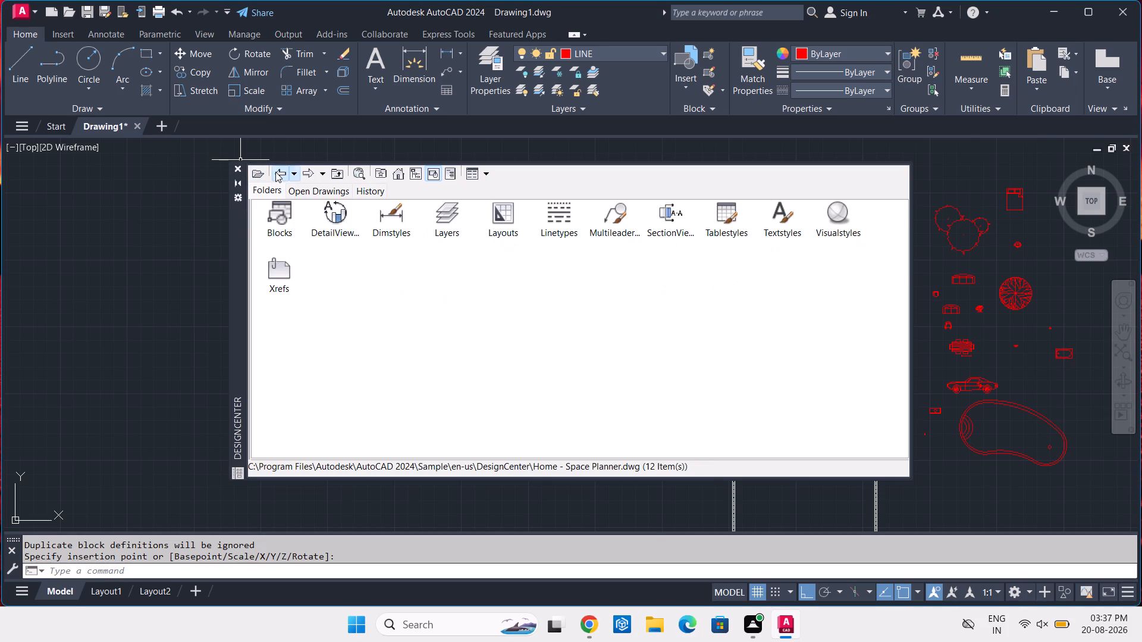
pyautogui.click(275, 171)
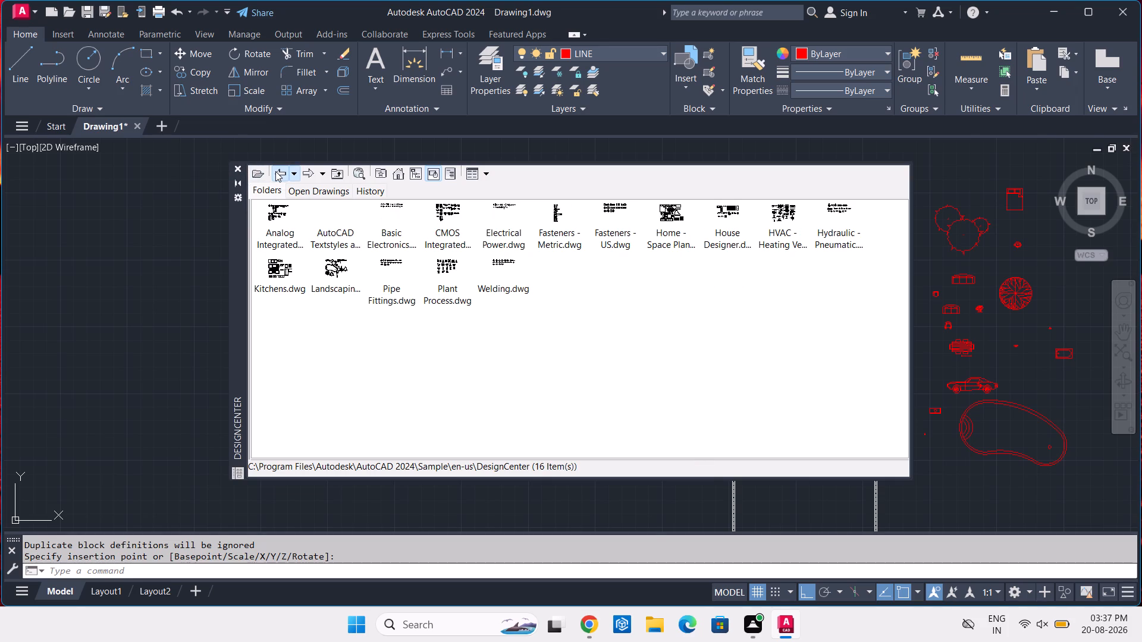
pyautogui.doubleClick(285, 264)
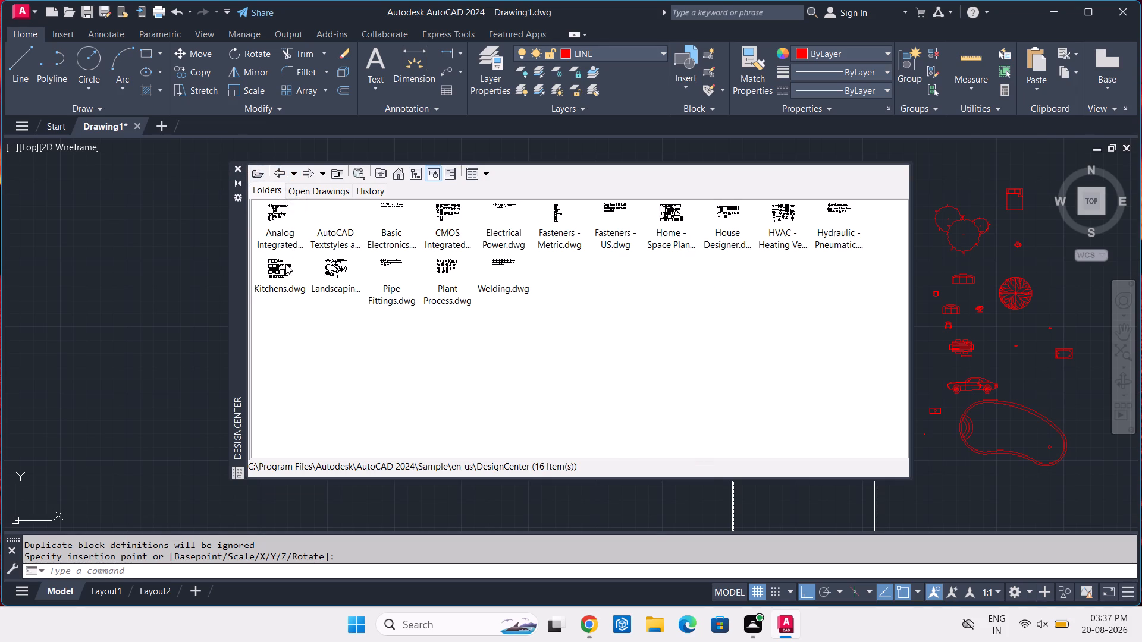
pyautogui.doubleClick(279, 227)
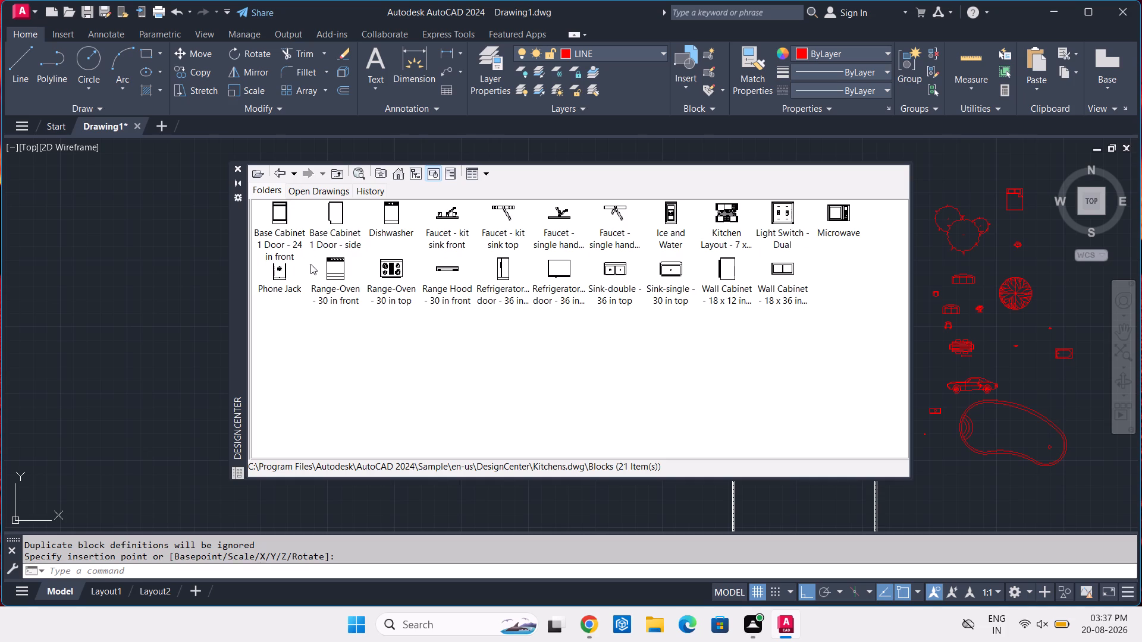
pyautogui.doubleClick(613, 267)
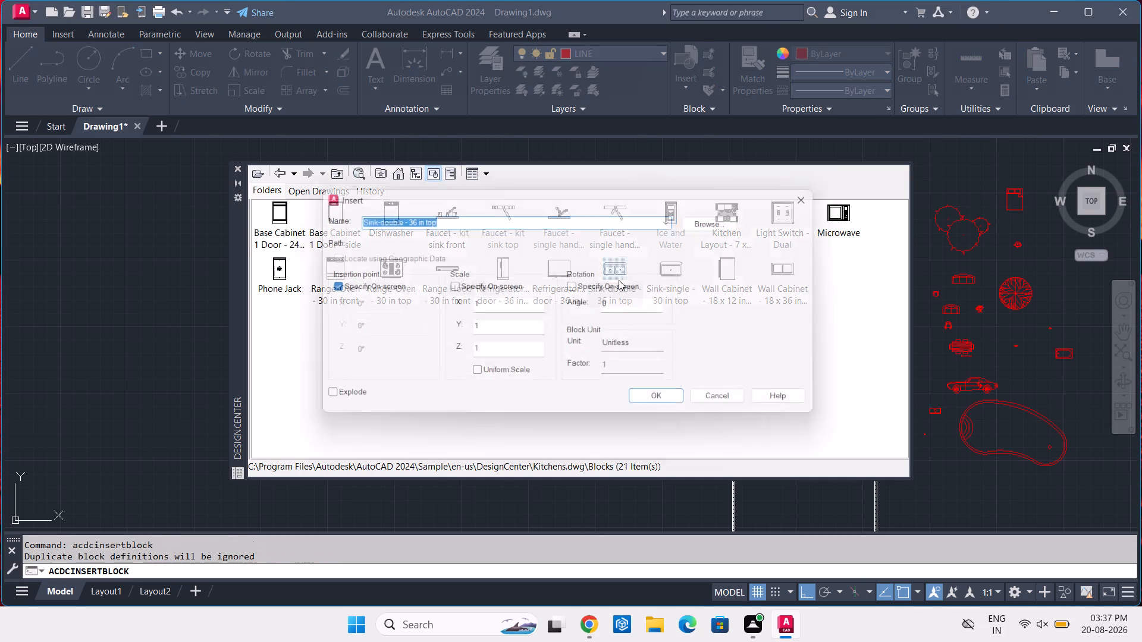
pyautogui.click(654, 401)
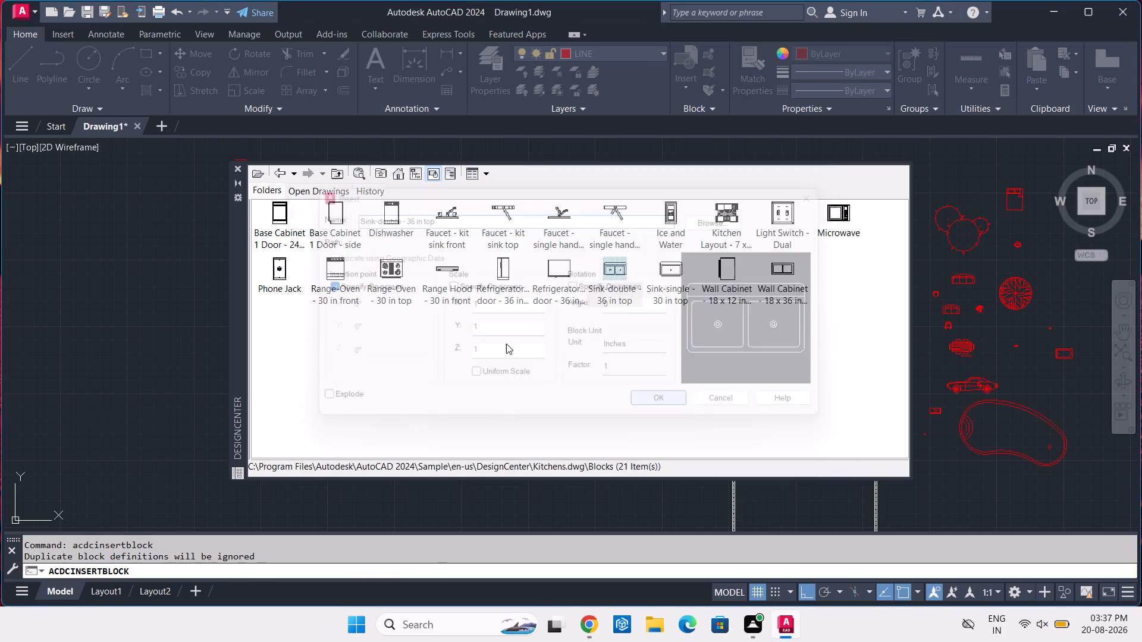
pyautogui.click(85, 266)
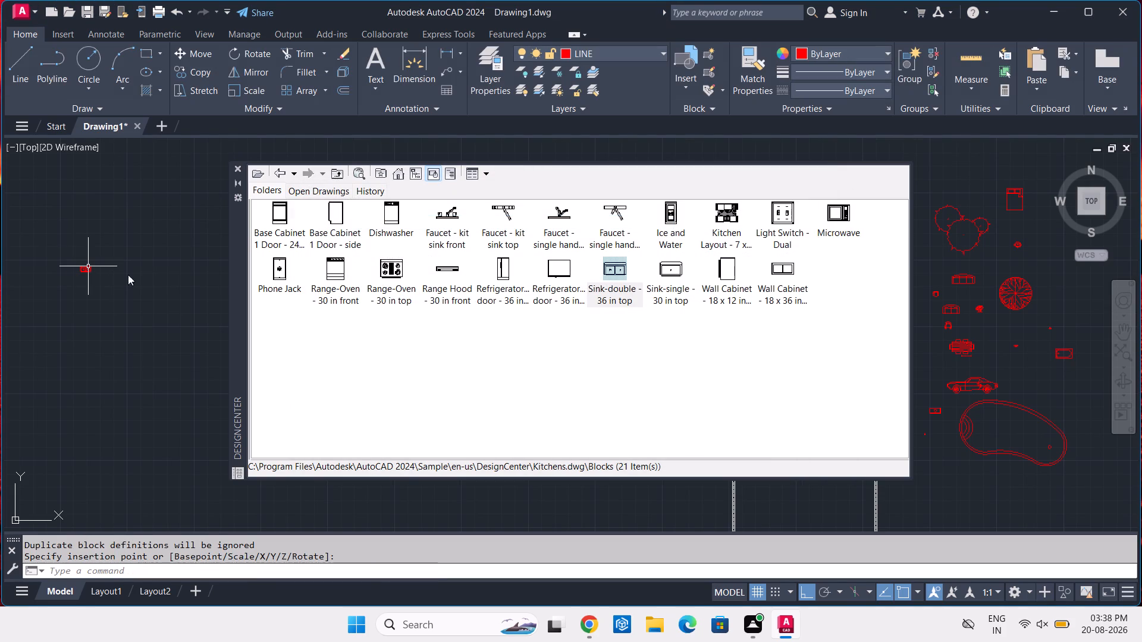
# Insert the Sink-single - 30 in top block from Kitchens.dwg southeast of the double sink, at scale 1 and rotation 0.
pyautogui.doubleClick(665, 273)
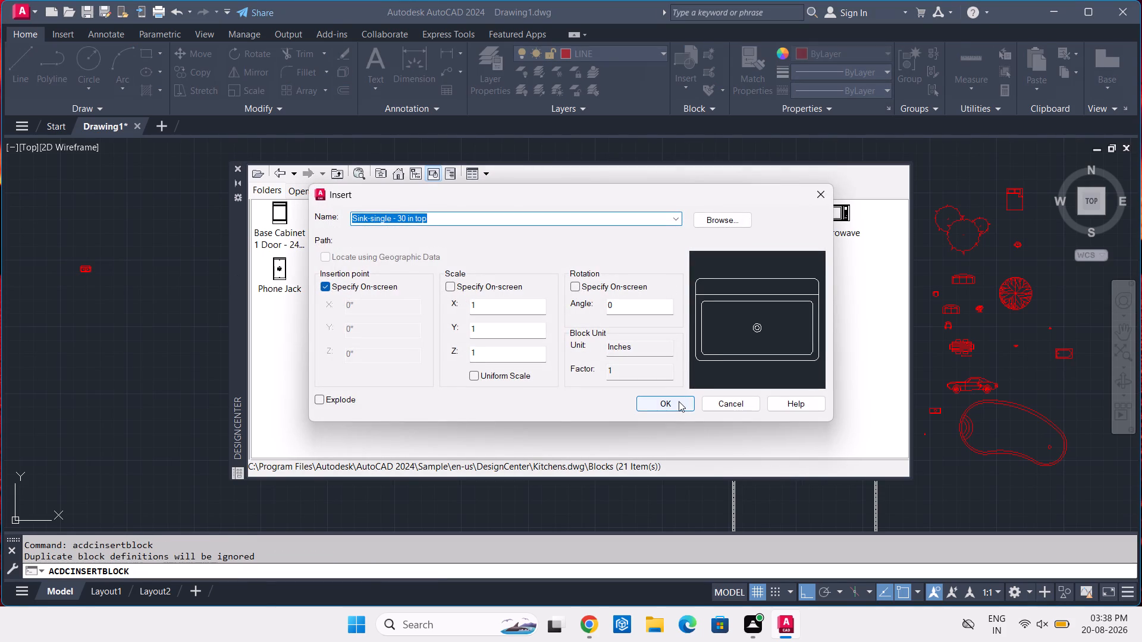
pyautogui.click(679, 401)
pyautogui.click(107, 300)
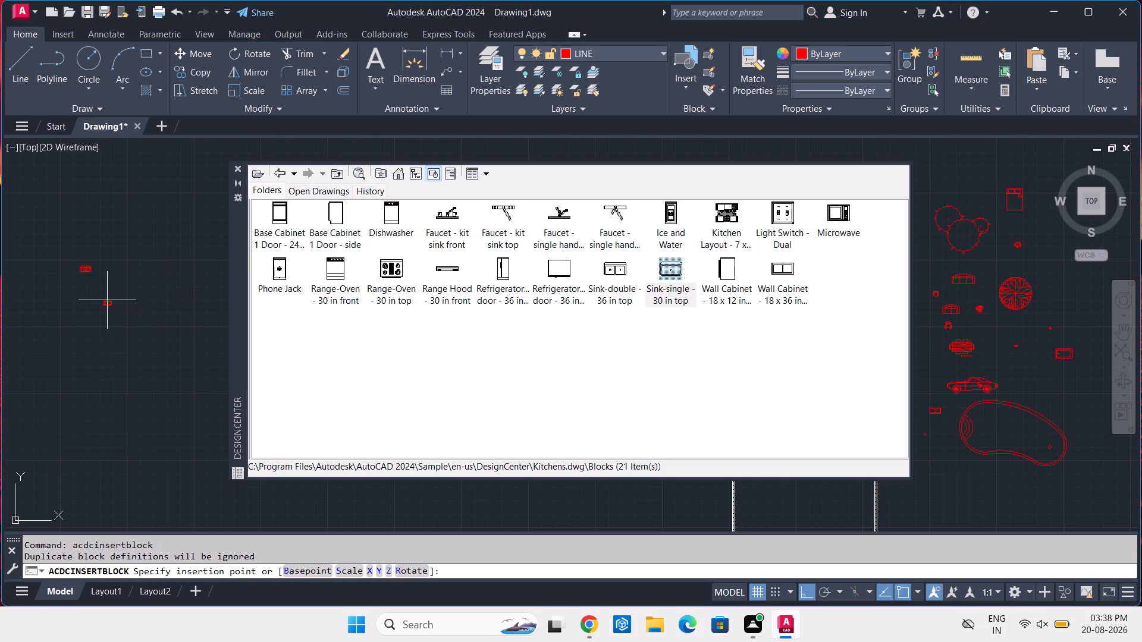
# Insert the Range-Oven - 30 in top block from Kitchens.dwg directly east of the double sink.
pyautogui.doubleClick(386, 267)
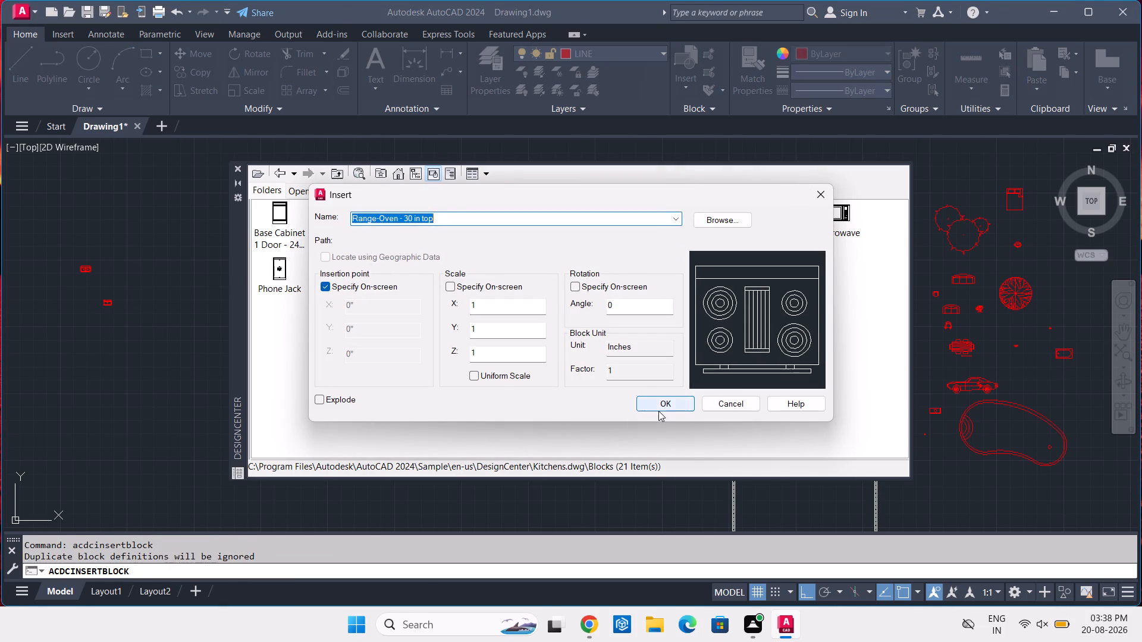
pyautogui.click(658, 411)
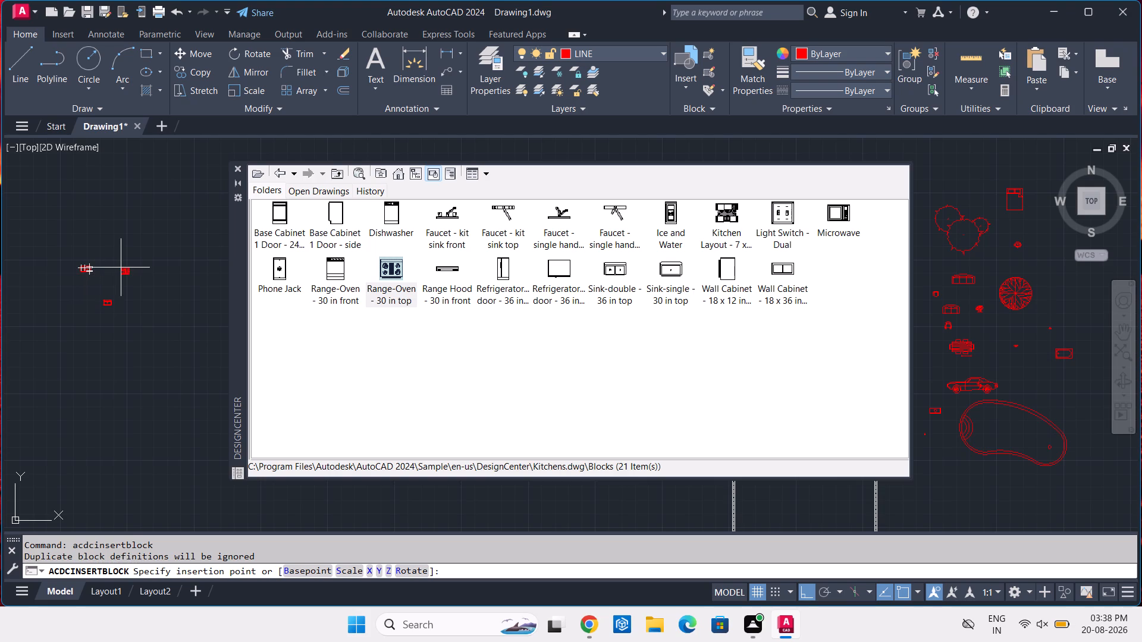
pyautogui.click(122, 267)
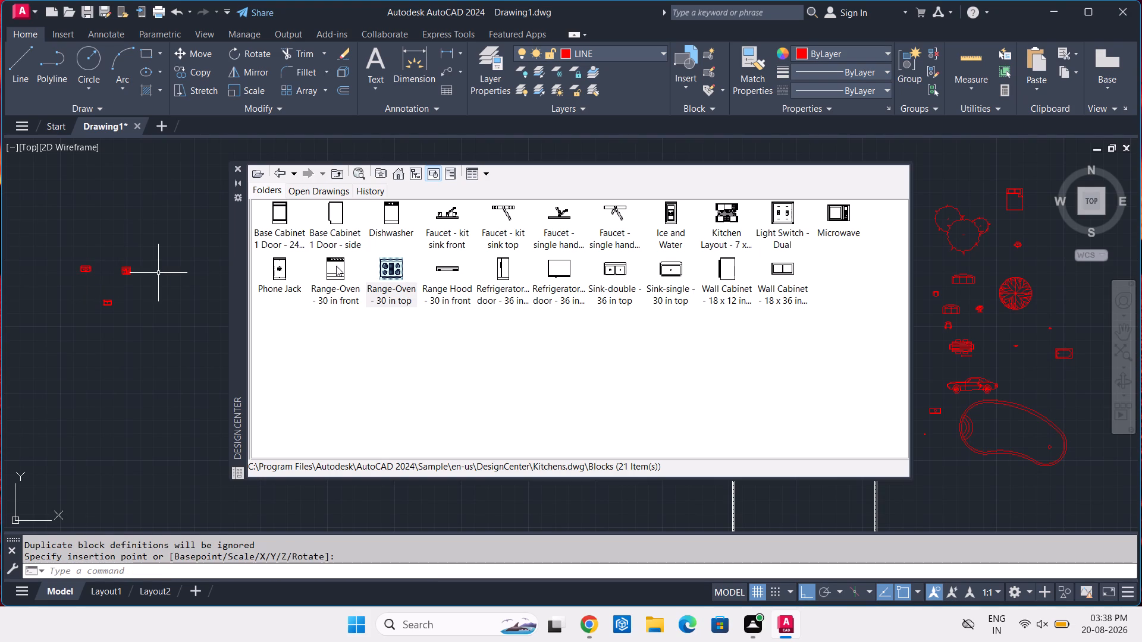
# Insert the Range-Oven - 30 in front block from Kitchens.dwg just southeast of the single sink.
pyautogui.doubleClick(336, 266)
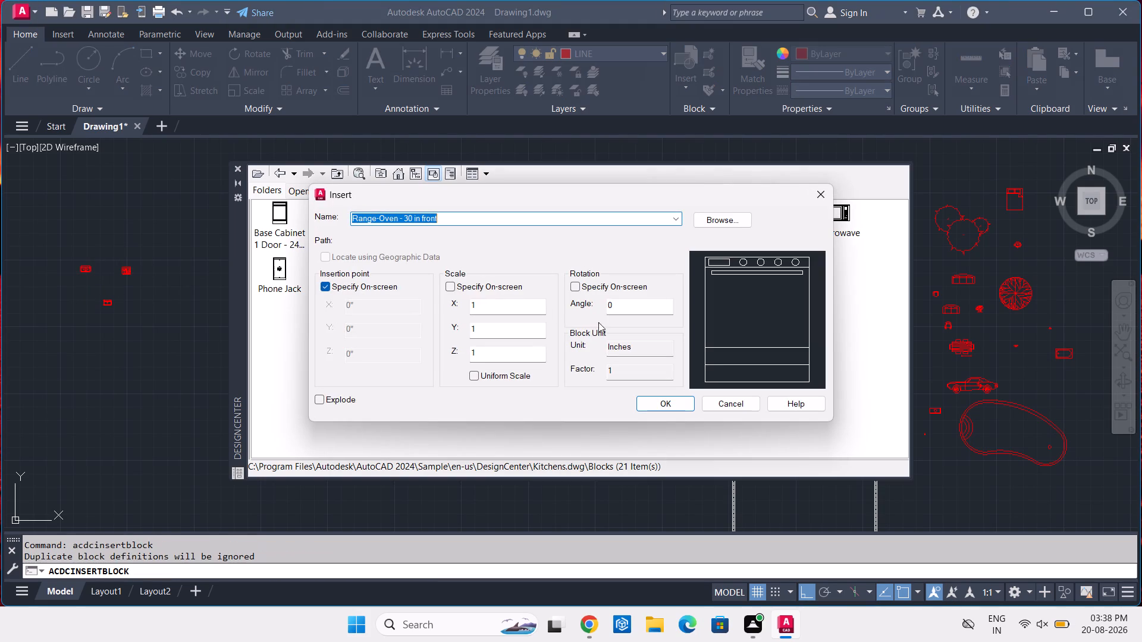
pyautogui.click(667, 400)
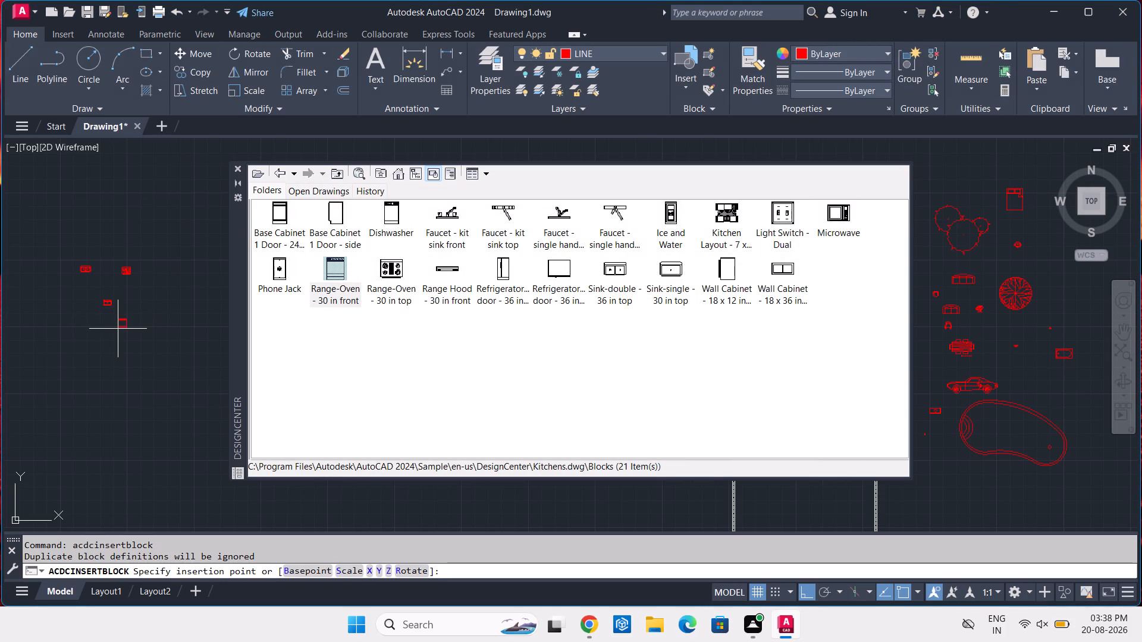
pyautogui.click(120, 329)
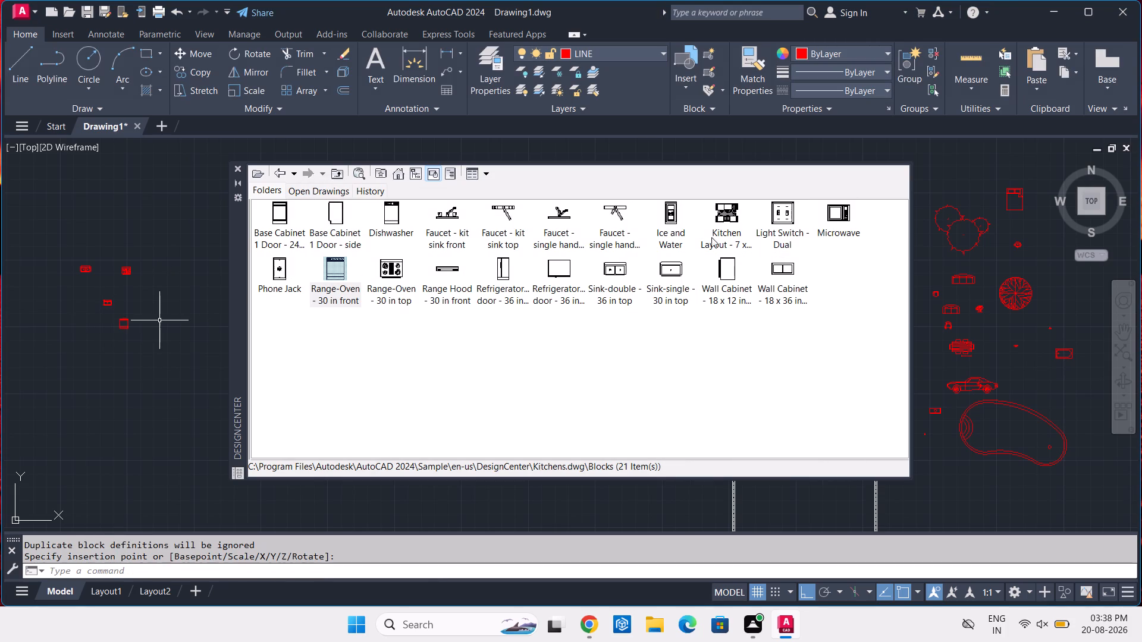
# Insert the Microwave block from Kitchens.dwg just southeast of the top-view range oven, at scale 1 and rotation 0.
pyautogui.doubleClick(830, 209)
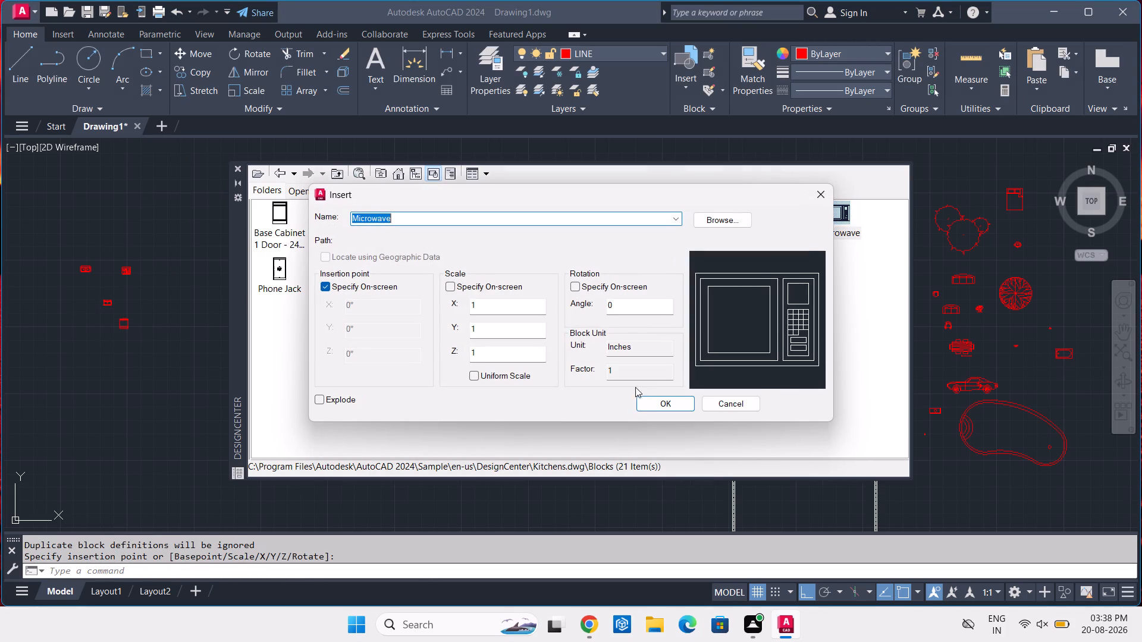
pyautogui.click(653, 397)
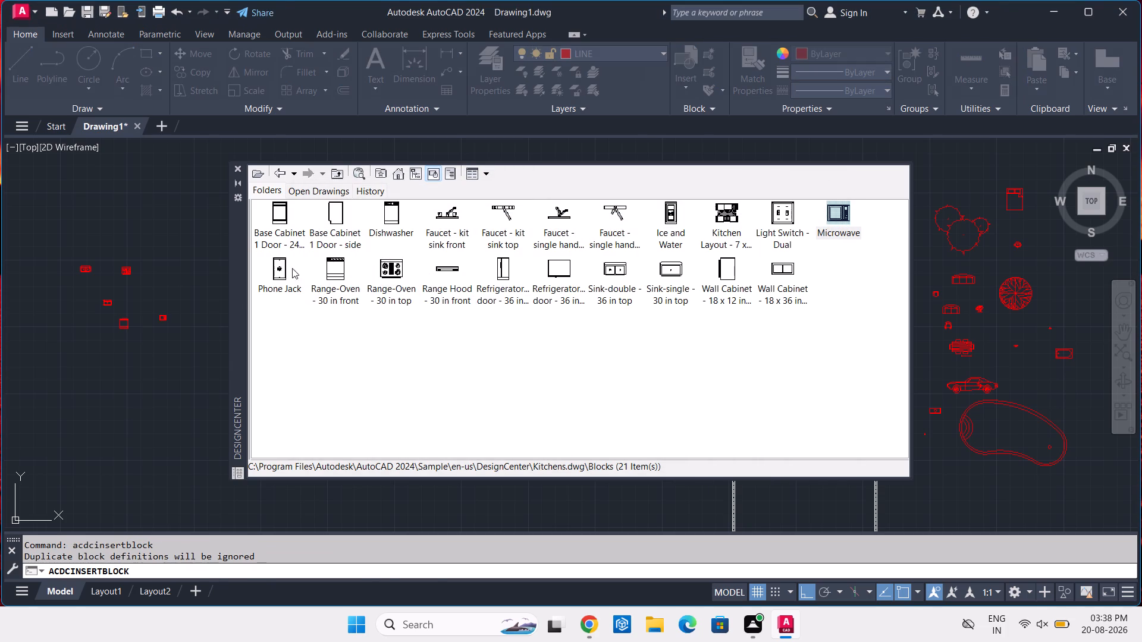
pyautogui.click(142, 290)
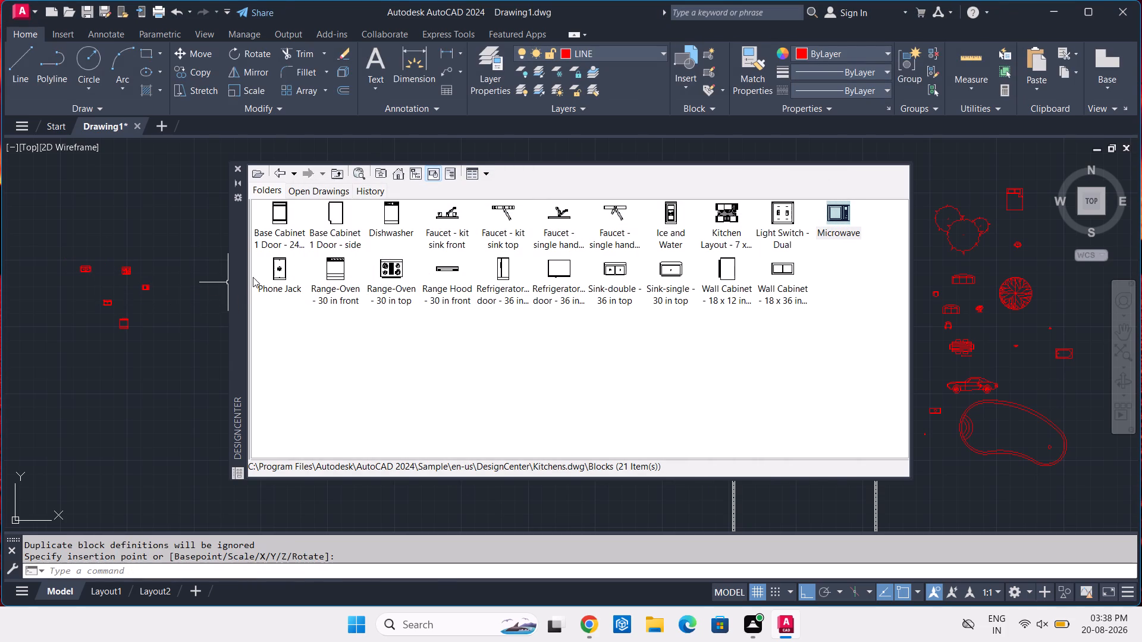
# Insert the Dishwasher block from Kitchens.dwg directly east of the front-view range oven.
pyautogui.doubleClick(391, 206)
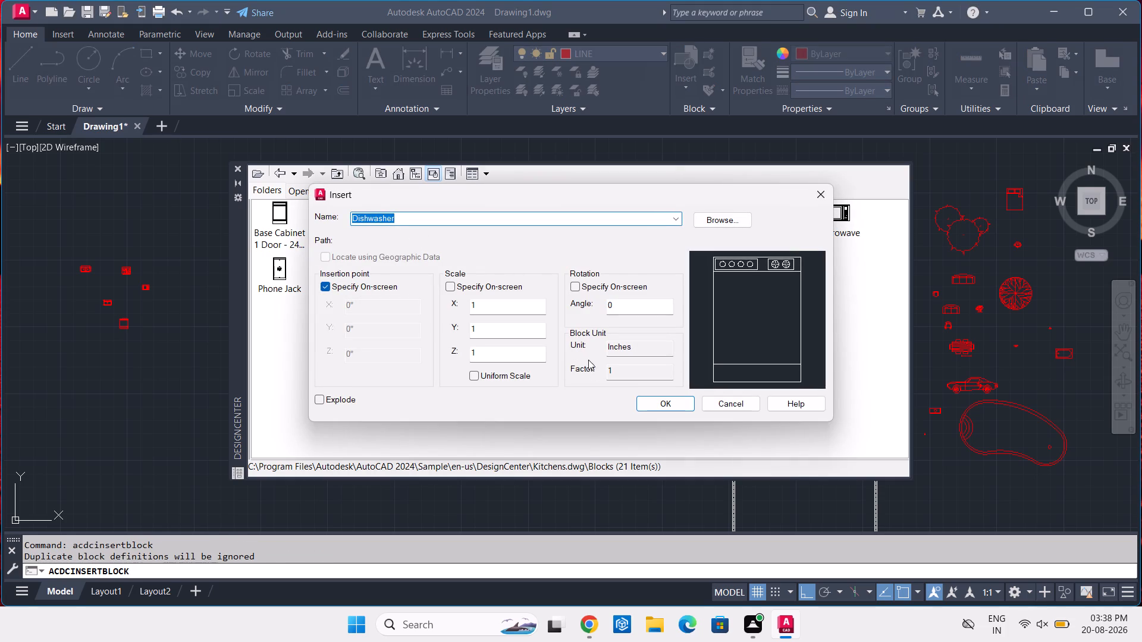
pyautogui.click(658, 407)
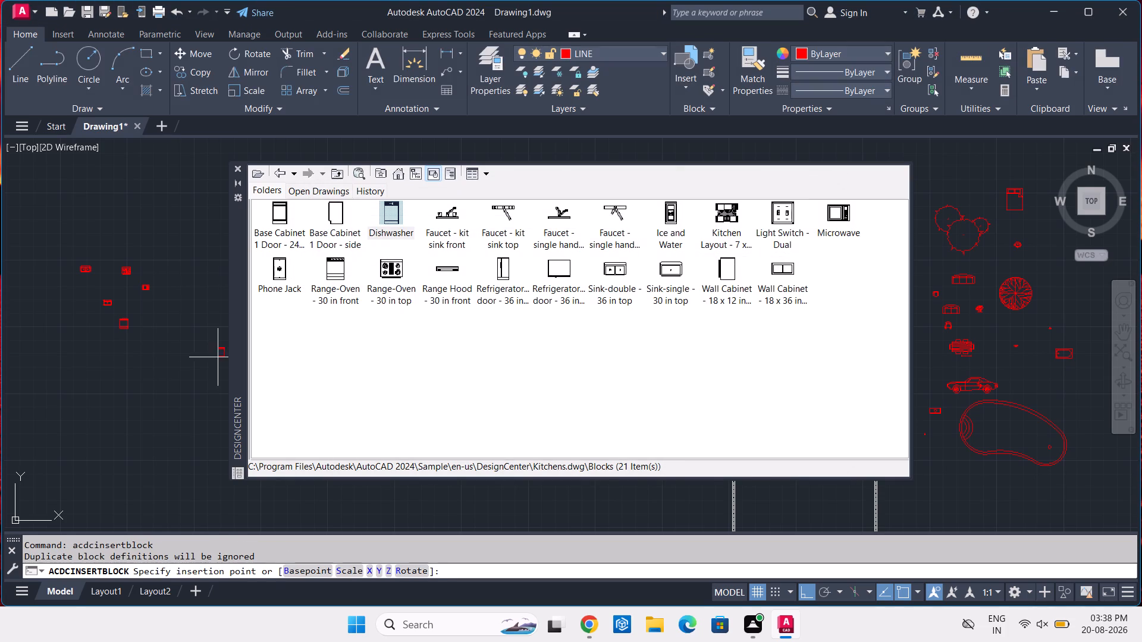
pyautogui.click(153, 330)
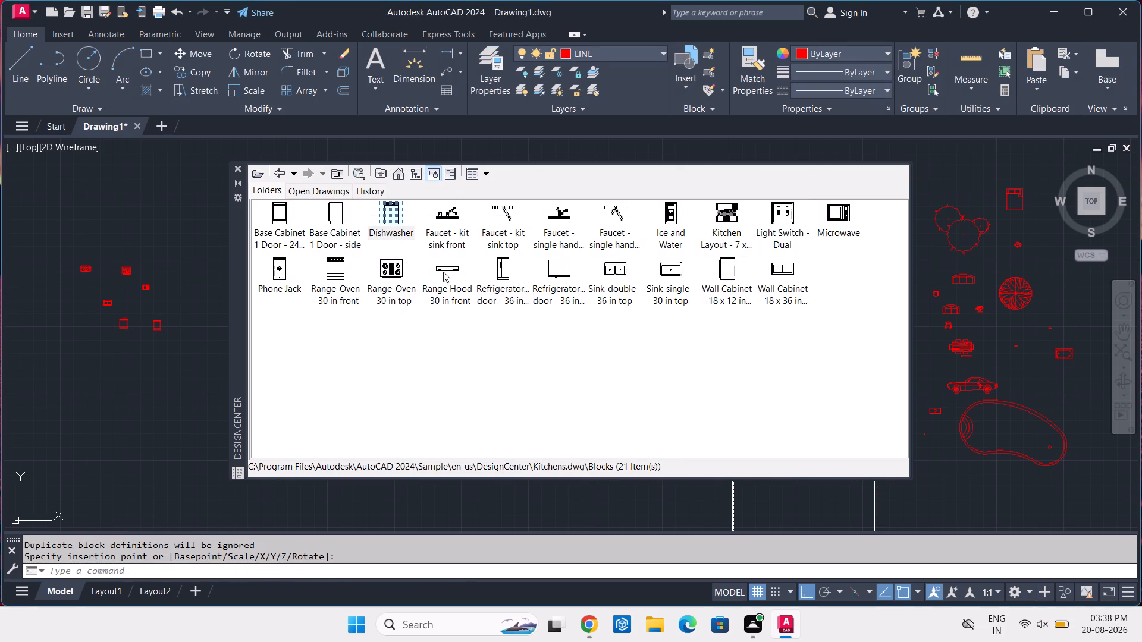
# Insert the Refrigerator-2 door - 36 in front block from Kitchens.dwg west of the front-view range oven.
pyautogui.doubleClick(508, 265)
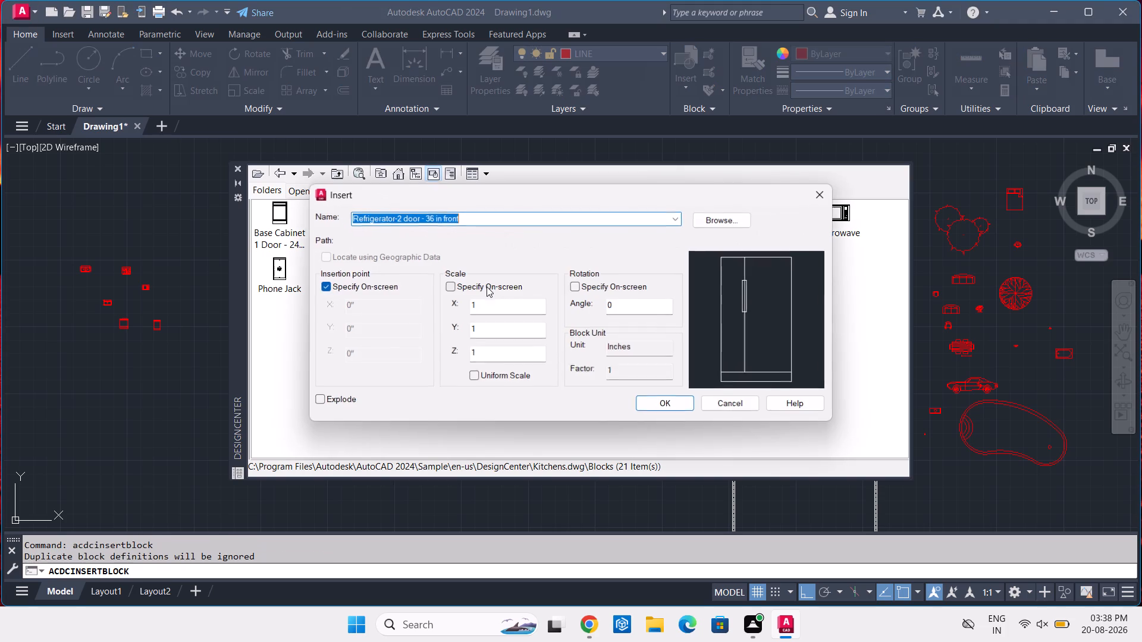
pyautogui.click(686, 403)
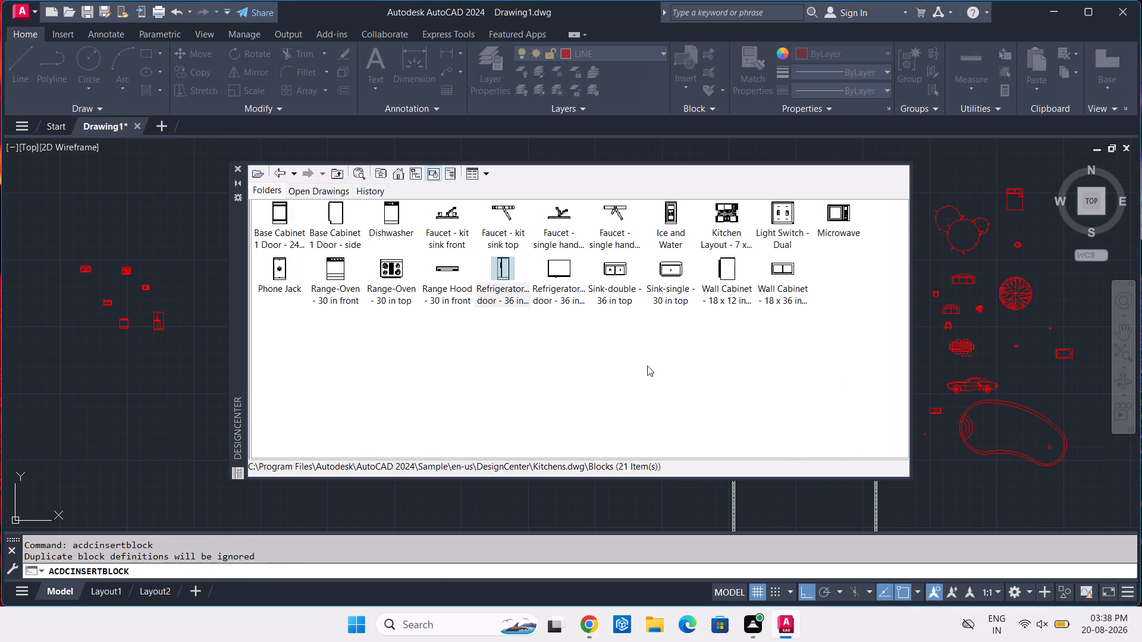
pyautogui.click(62, 345)
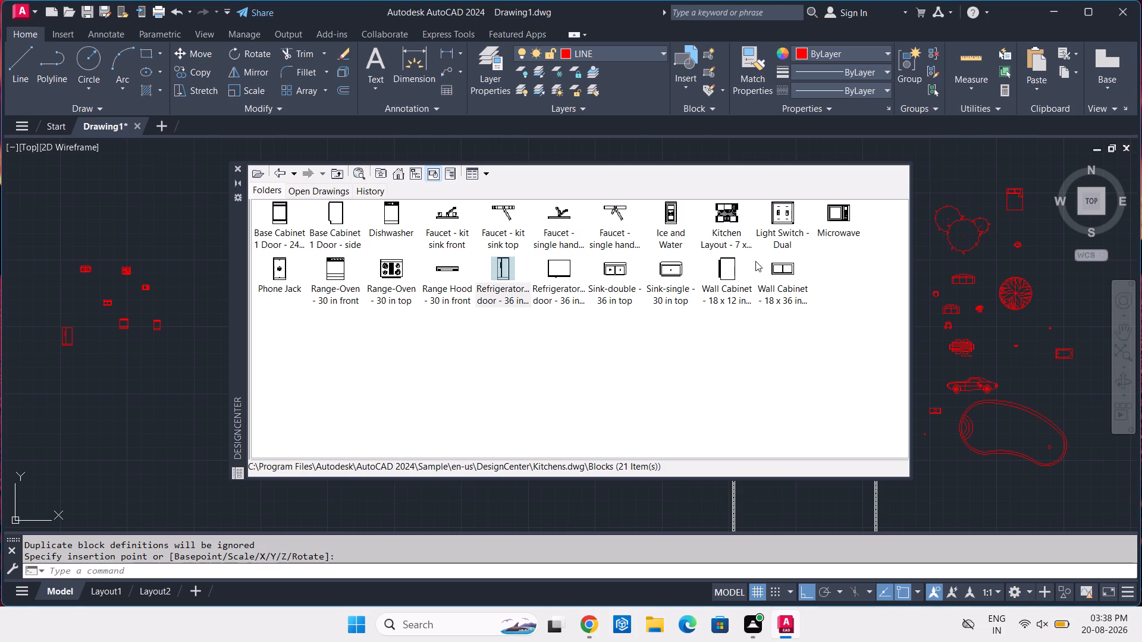
# Insert the Ice and Water block from Kitchens.dwg just south of the dishwasher, at scale 1 and rotation 0.
pyautogui.doubleClick(661, 218)
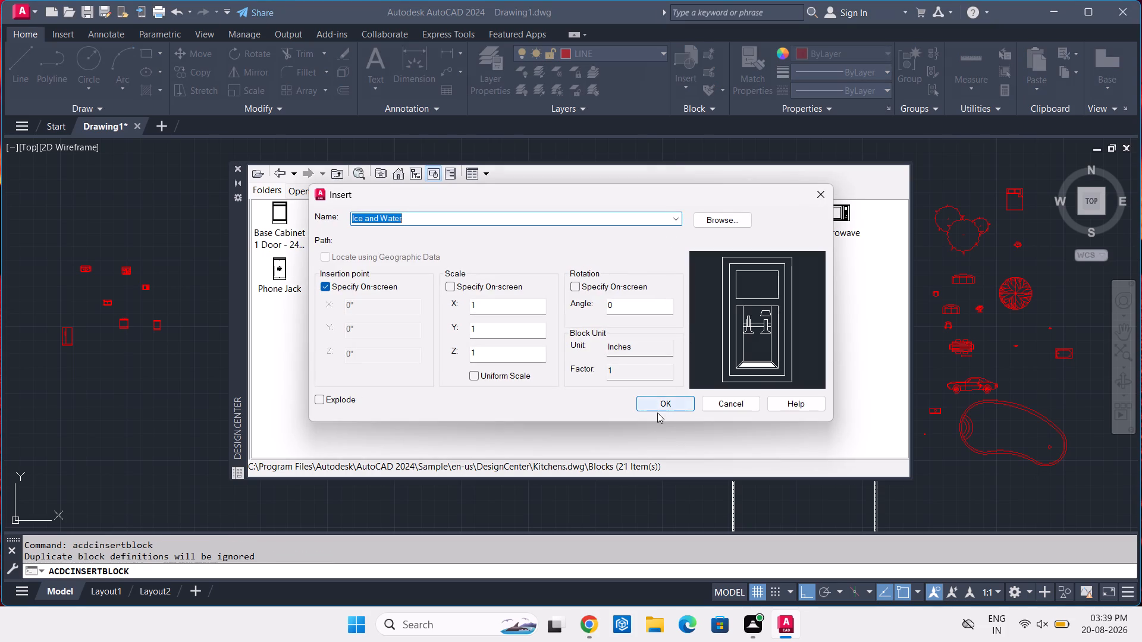
pyautogui.click(657, 409)
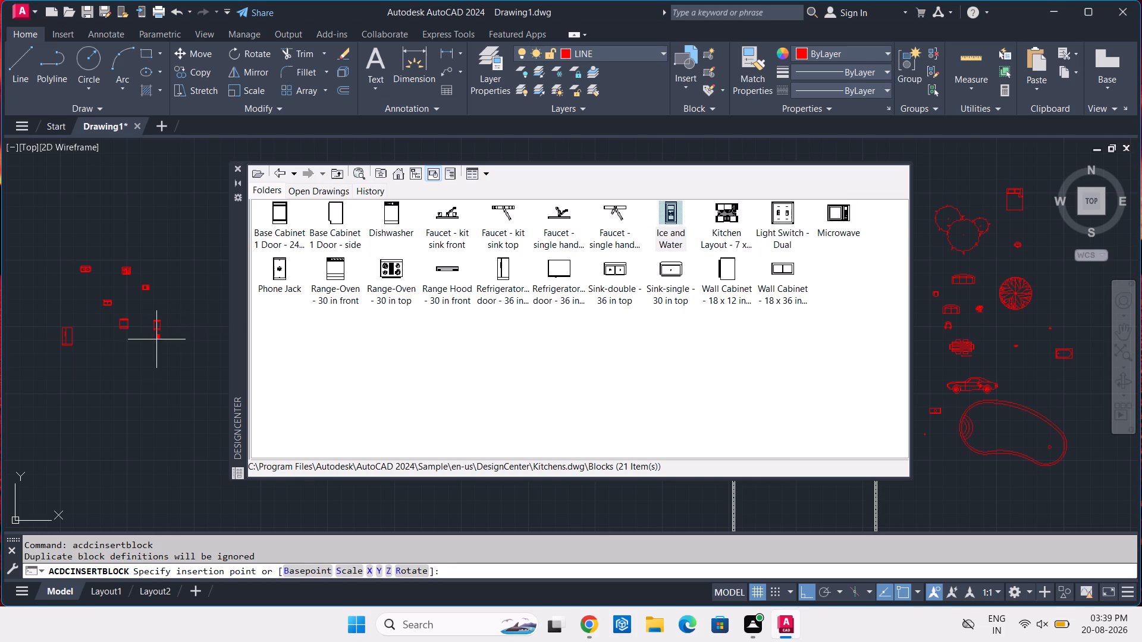
pyautogui.click(148, 350)
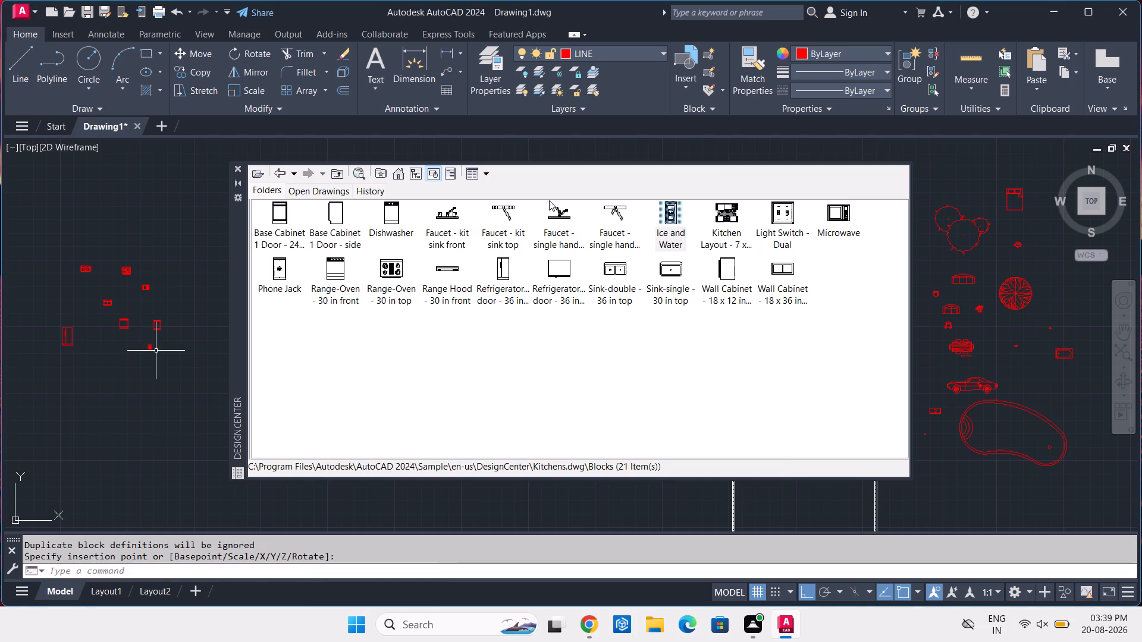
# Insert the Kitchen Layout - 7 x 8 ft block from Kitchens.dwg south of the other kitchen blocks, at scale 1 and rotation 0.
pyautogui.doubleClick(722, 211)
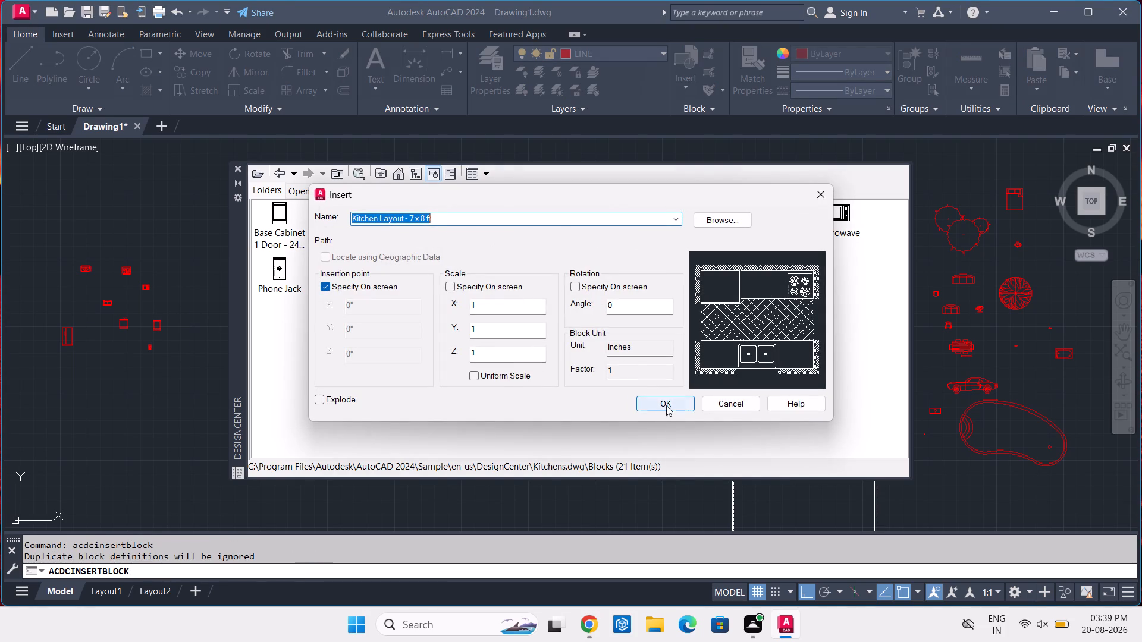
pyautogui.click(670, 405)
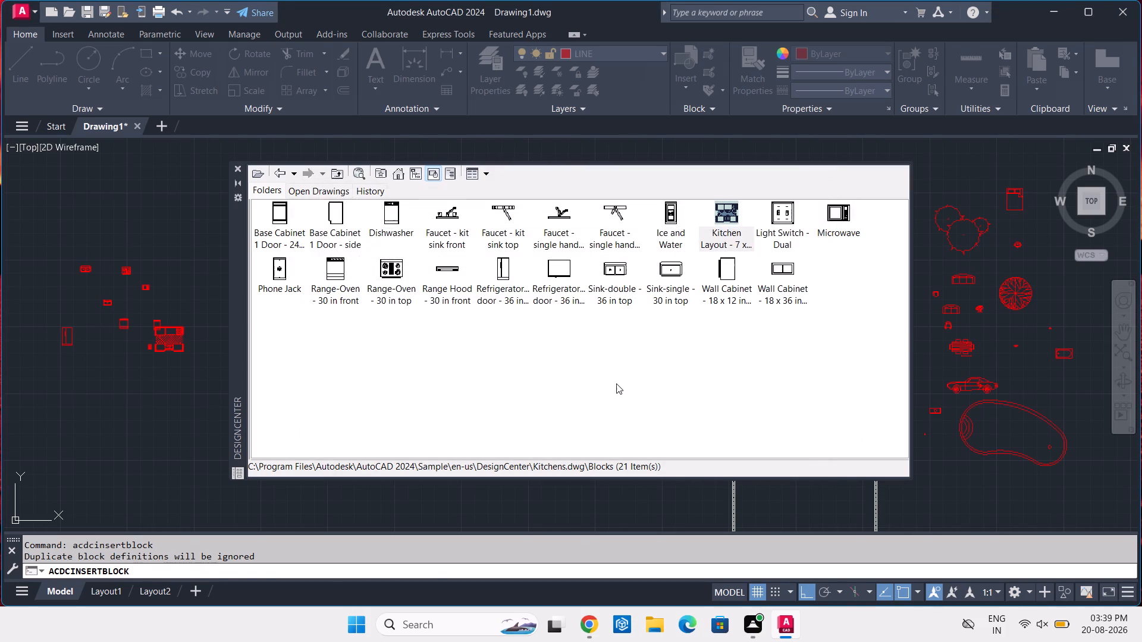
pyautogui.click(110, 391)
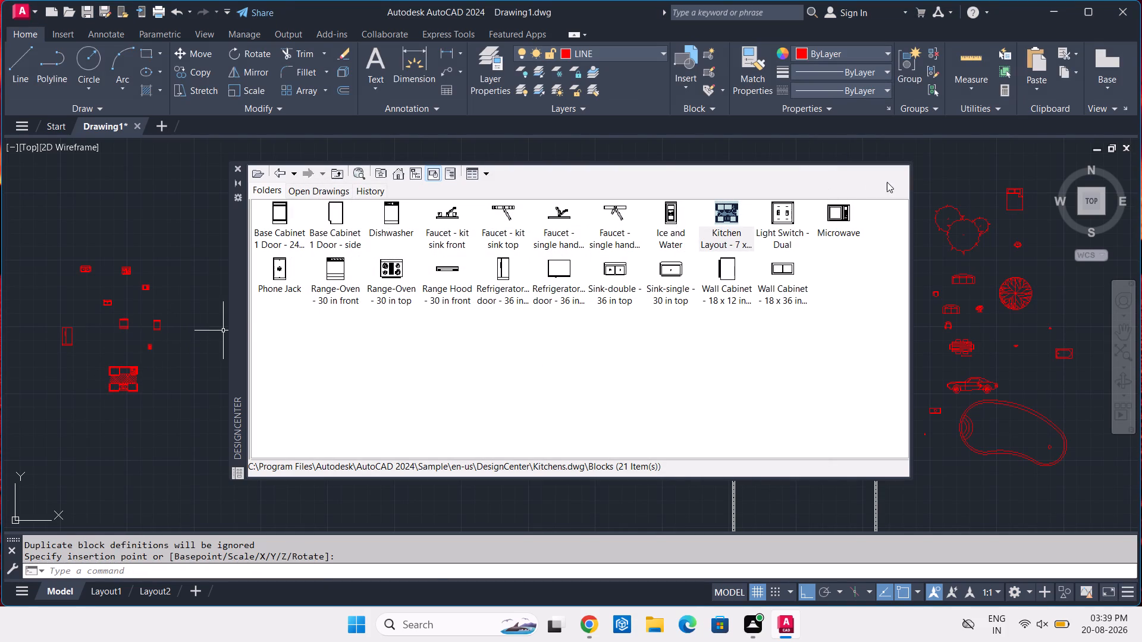
# Close DesignCenter and define the door symbol as a block named DOORS, based at the upper outer endpoint of its west jamb.
pyautogui.click(240, 167)
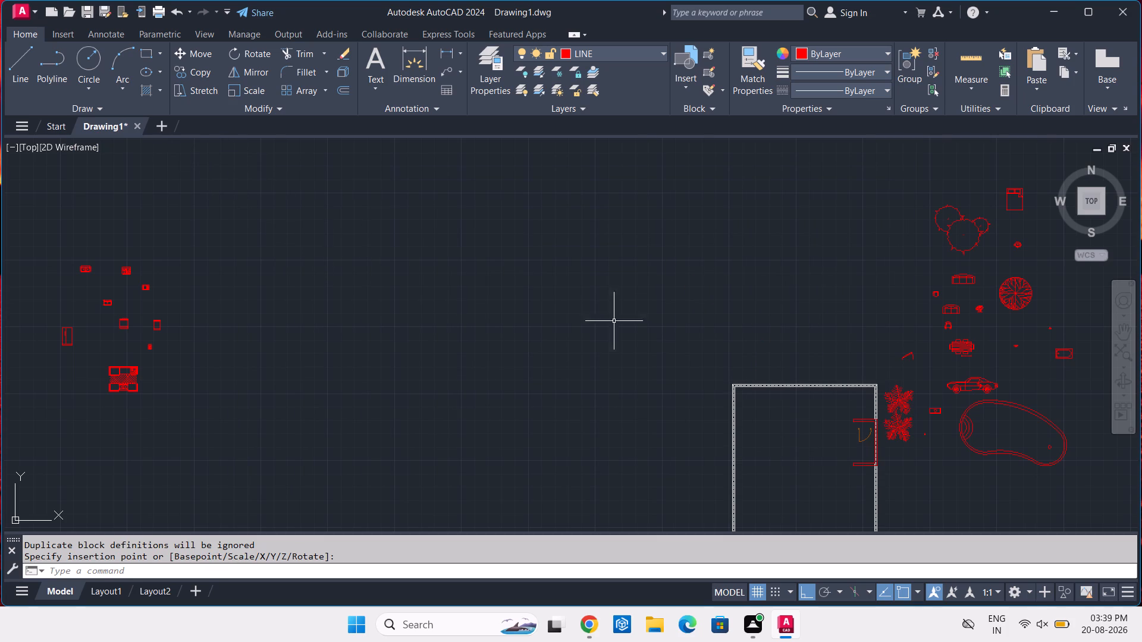
pyautogui.middleClick(899, 386)
pyautogui.rightClick(899, 386)
pyautogui.moveTo(945, 389); pyautogui.dragTo(686, 317, button='middle')
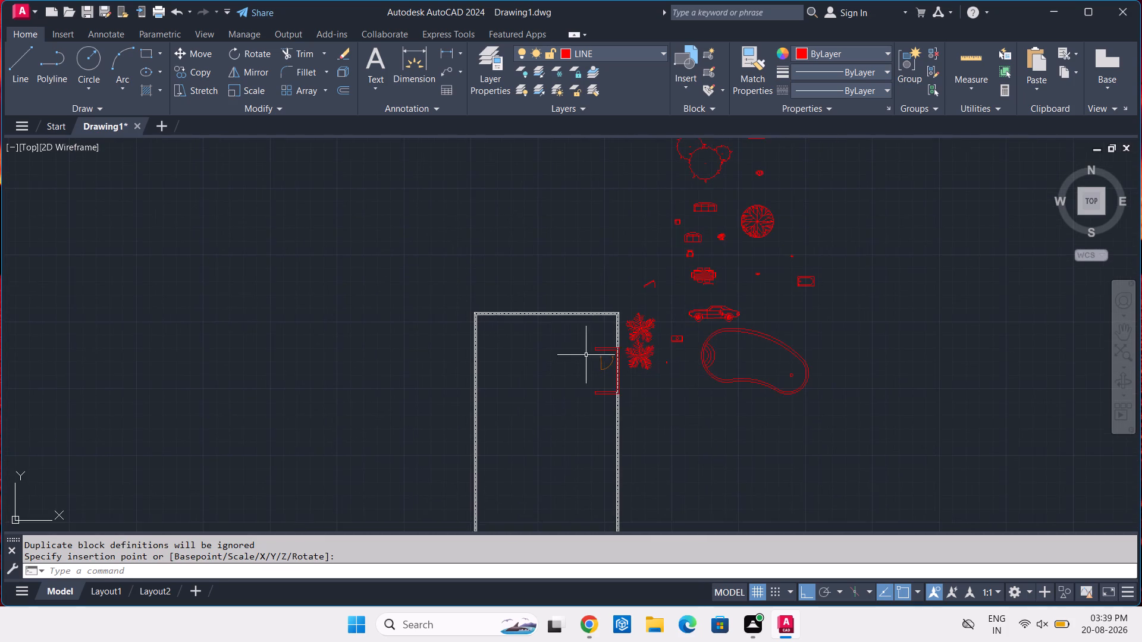
pyautogui.scroll(2, 554, 384)
pyautogui.scroll(3, 663, 336)
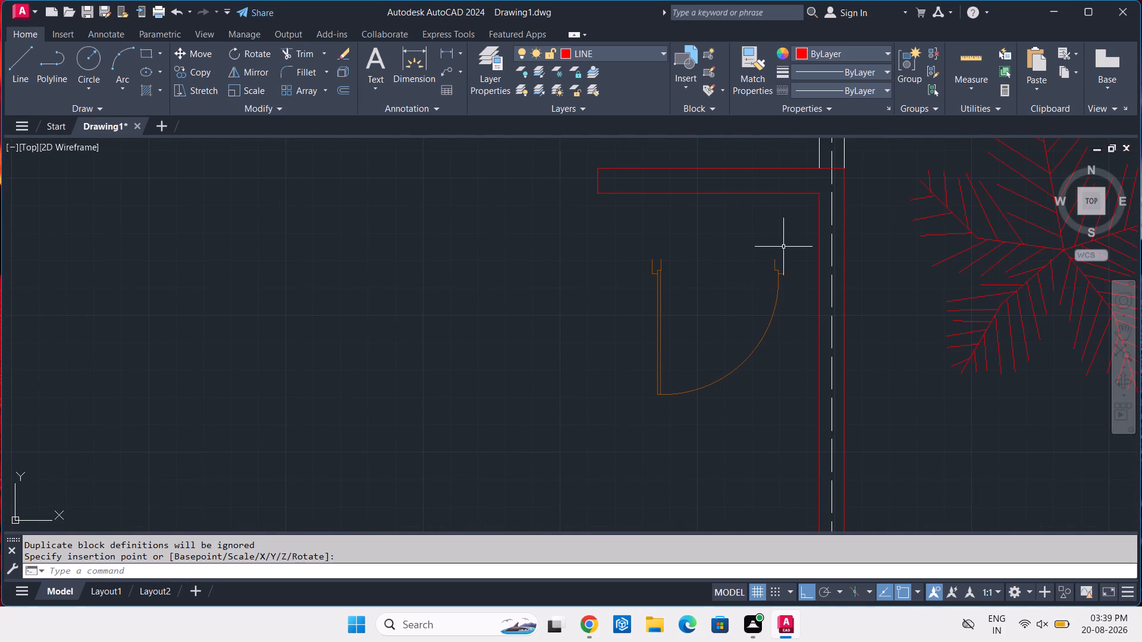
pyautogui.click(804, 250)
pyautogui.click(594, 451)
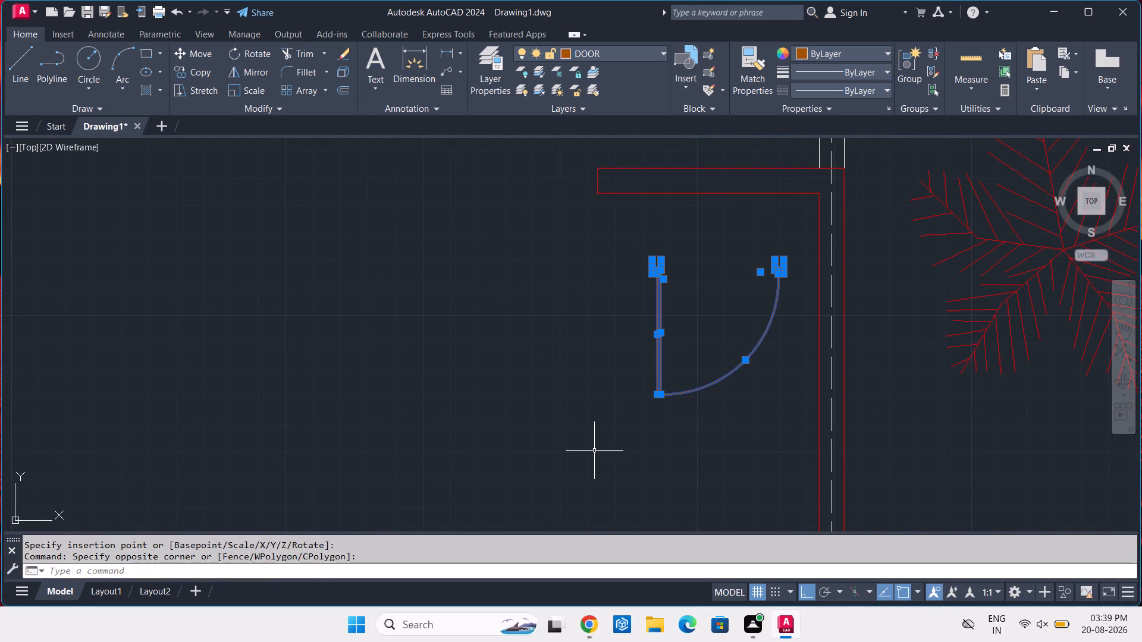
pyautogui.write('B')
pyautogui.press('space')
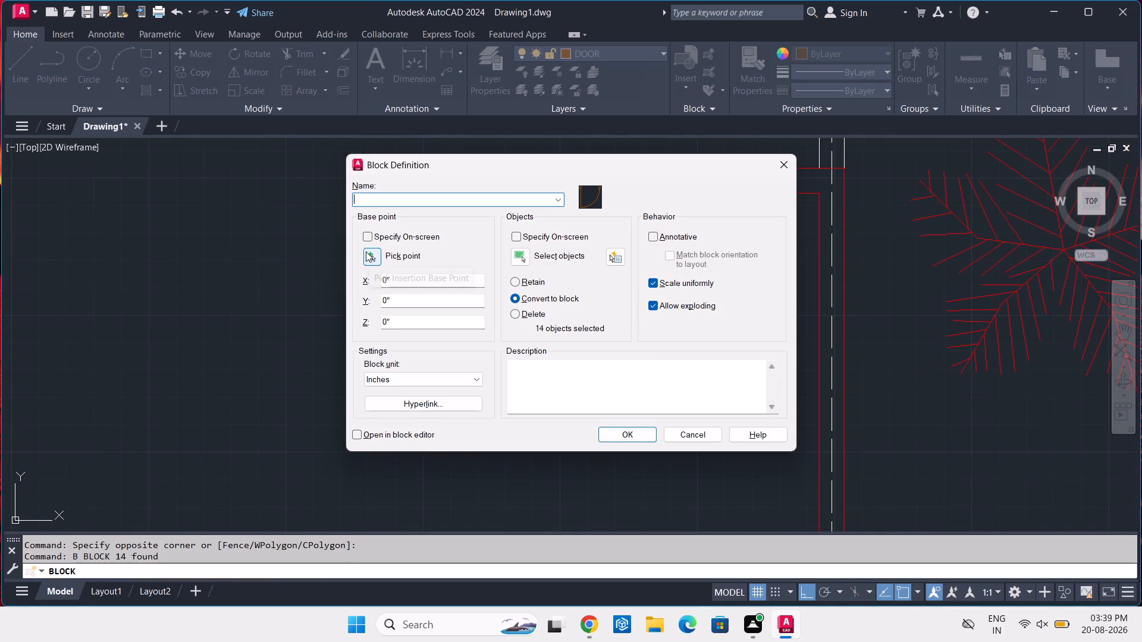
pyautogui.click(366, 251)
pyautogui.scroll(3, 684, 234)
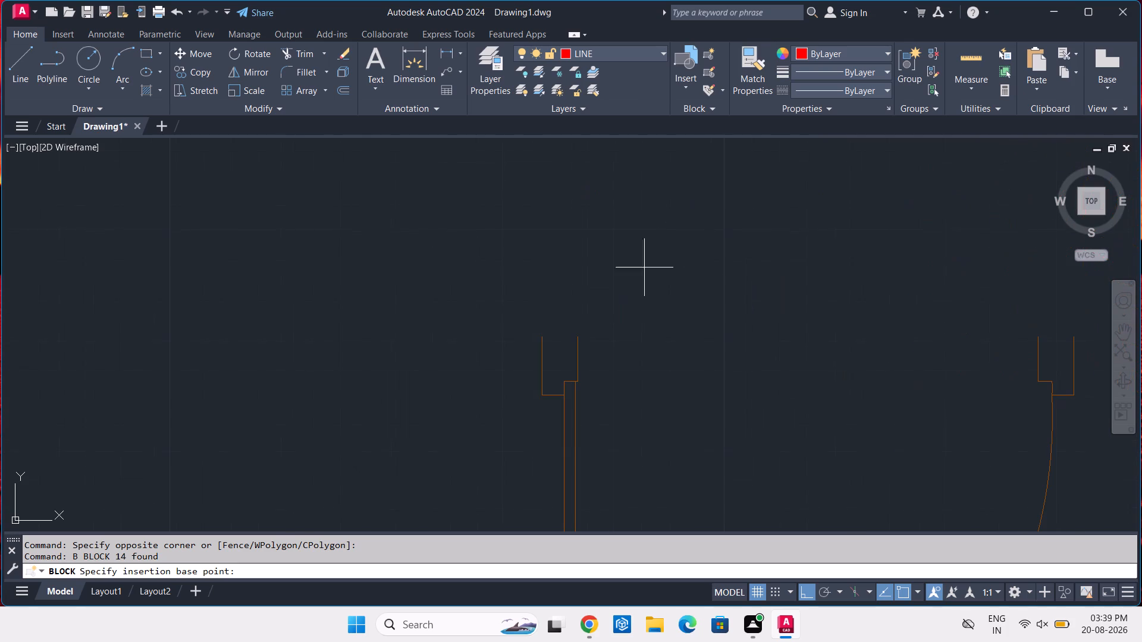
pyautogui.click(550, 335)
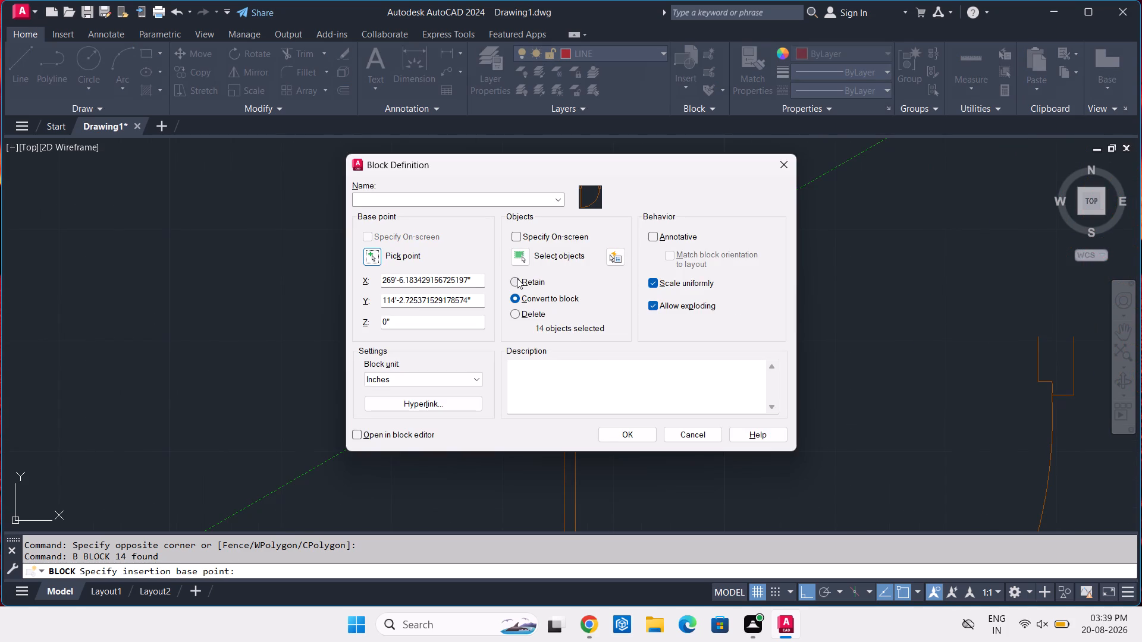
pyautogui.click(432, 202)
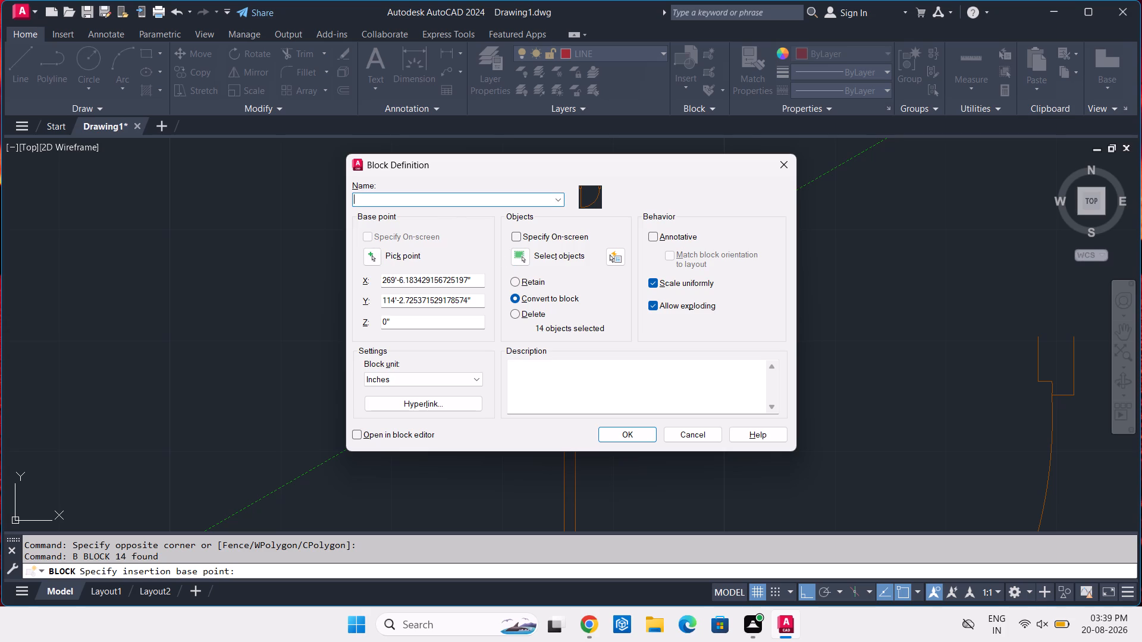
pyautogui.write('DD')
pyautogui.press('BackSpace')
pyautogui.write('OORS')
pyautogui.click(516, 262)
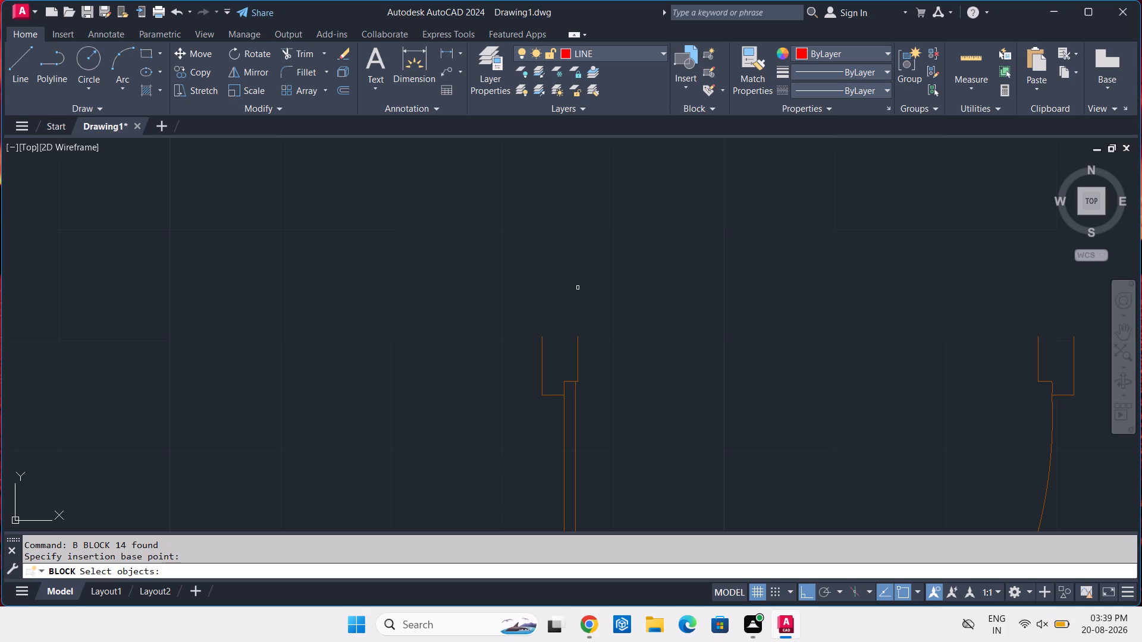
pyautogui.scroll(-3, 560, 309)
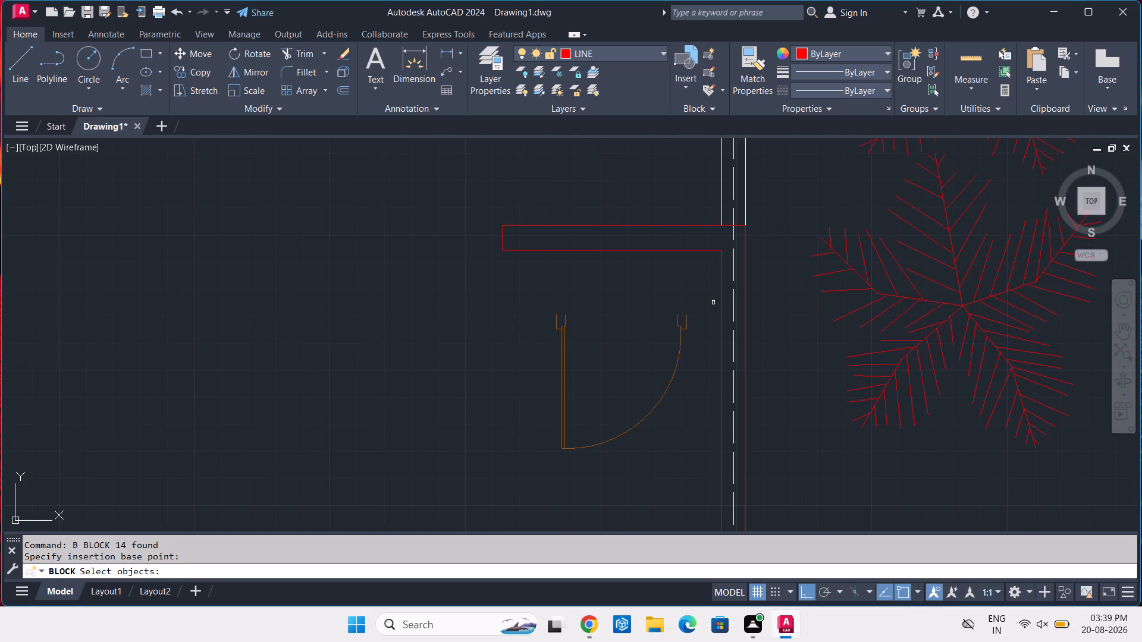
pyautogui.click(705, 289)
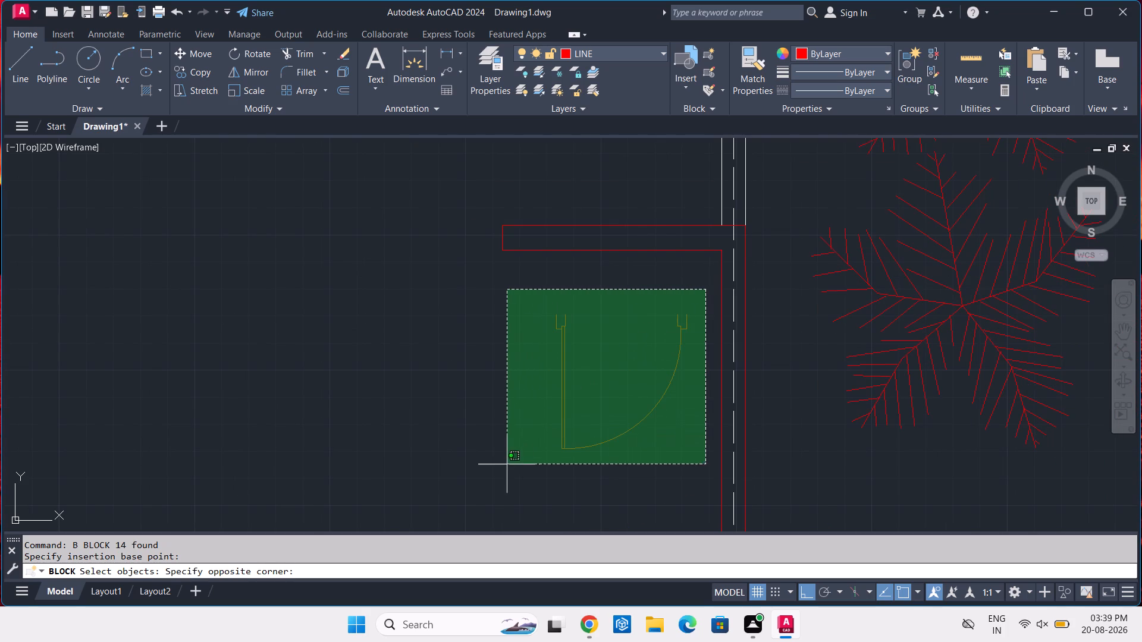
pyautogui.click(498, 471)
pyautogui.press('Return')
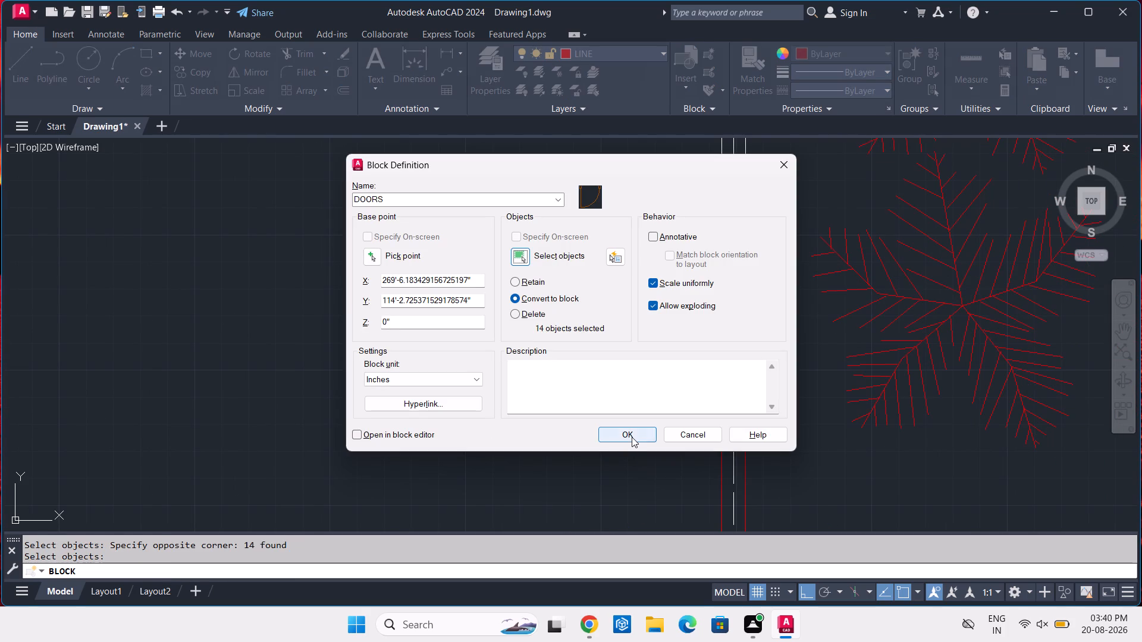
pyautogui.click(632, 437)
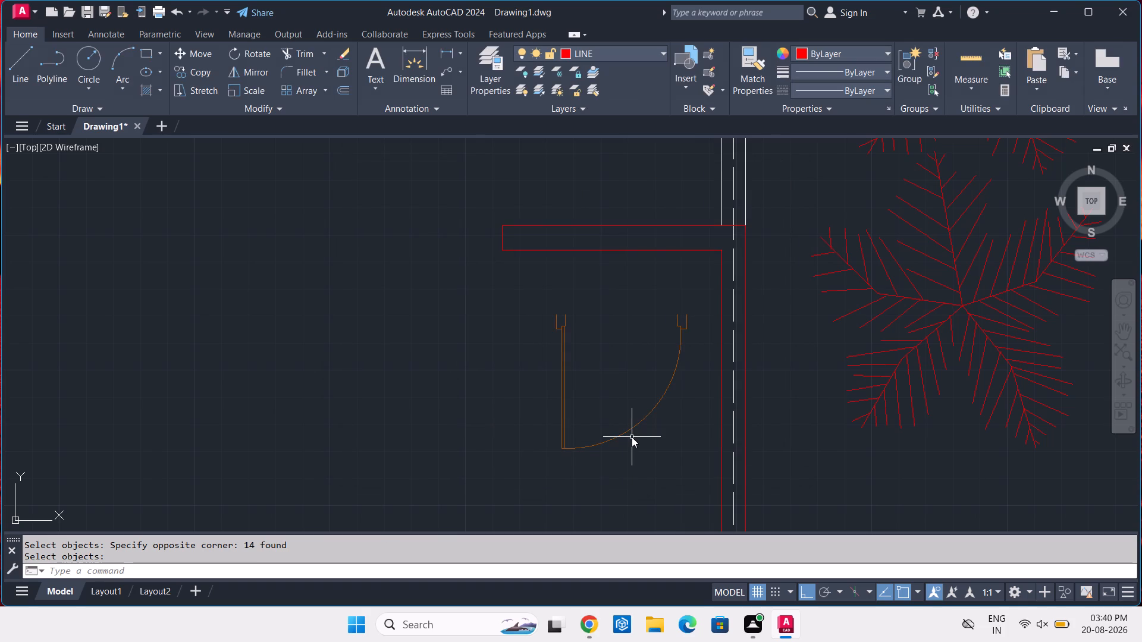
# Open the block insertion palette and look through the recent blocks for the DOORS block and the sample blocks.
pyautogui.scroll(-4, 632, 437)
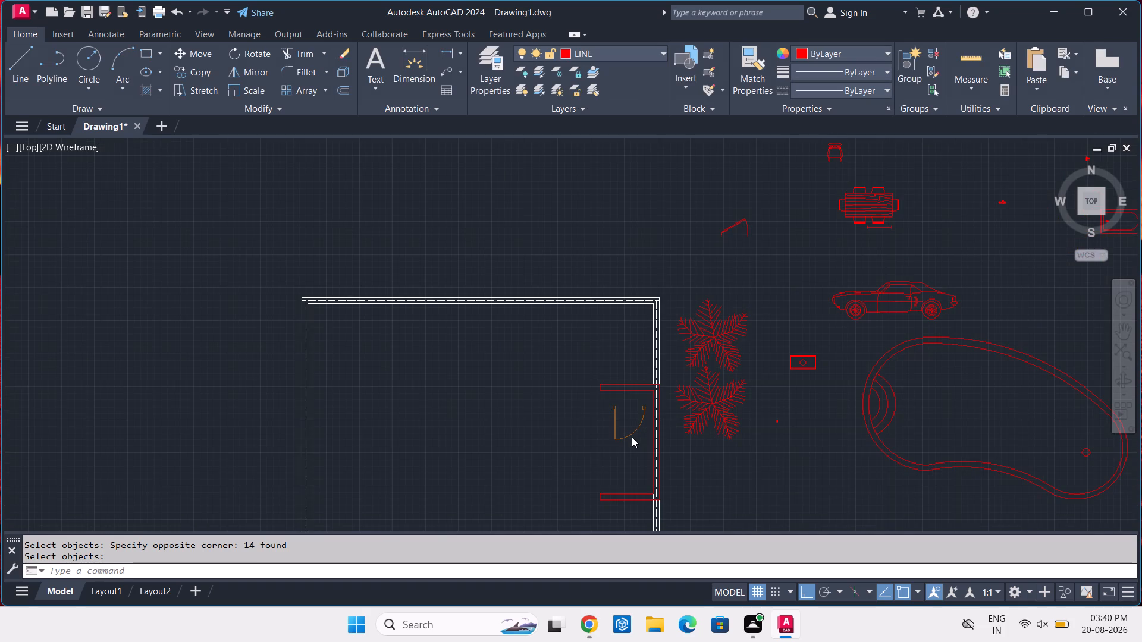
pyautogui.scroll(-2, 632, 437)
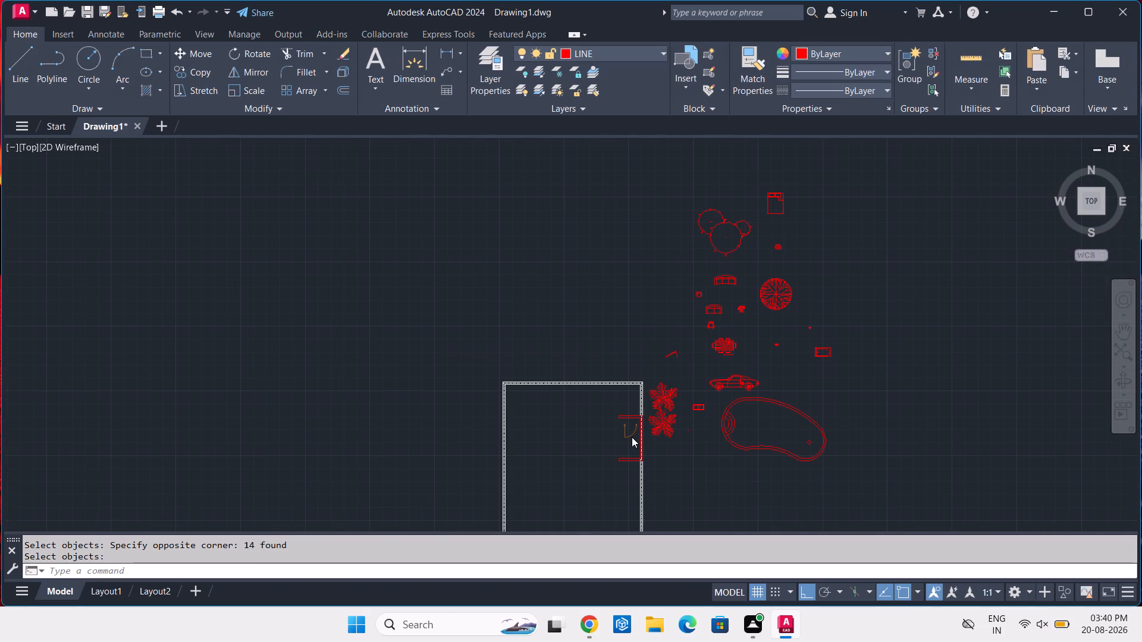
pyautogui.write('I')
pyautogui.press('space')
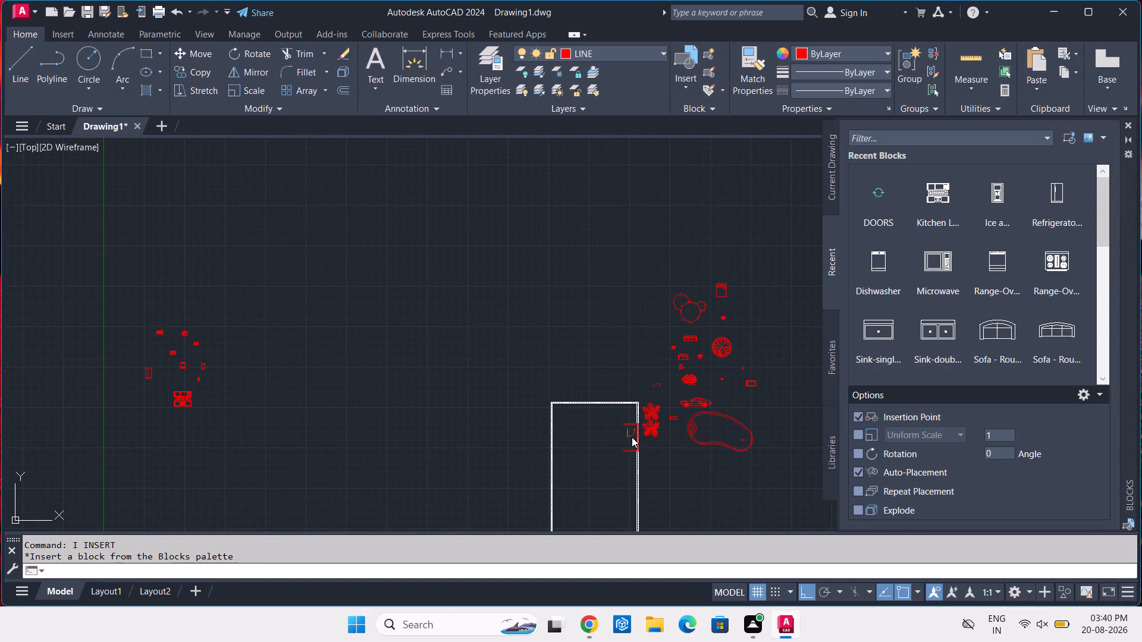
pyautogui.scroll(-12, 955, 219)
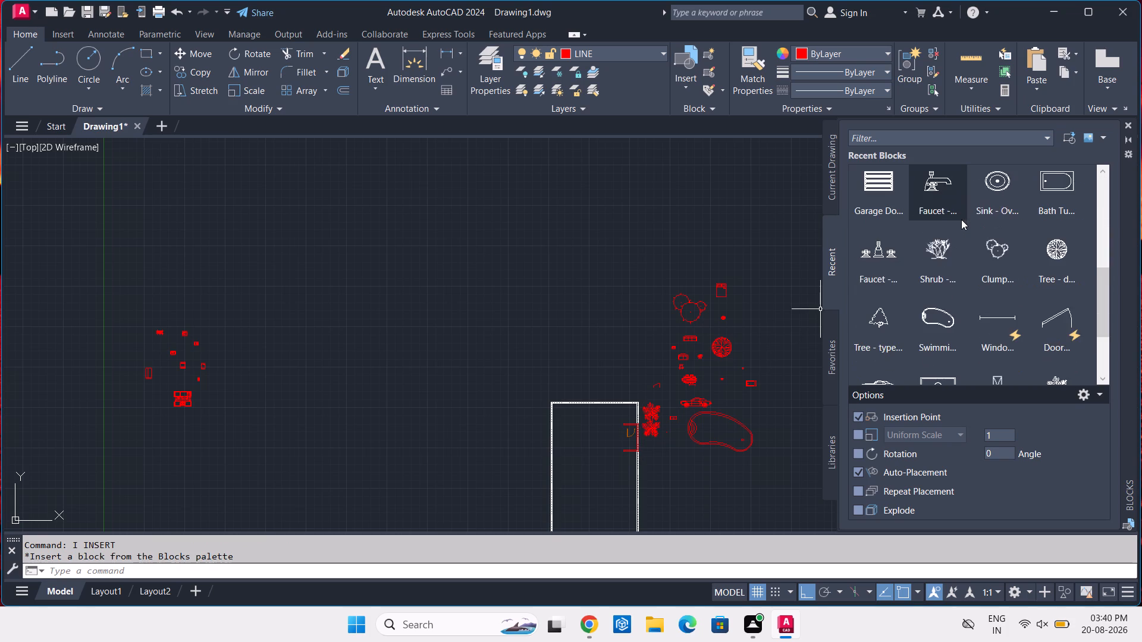
pyautogui.scroll(-6, 961, 219)
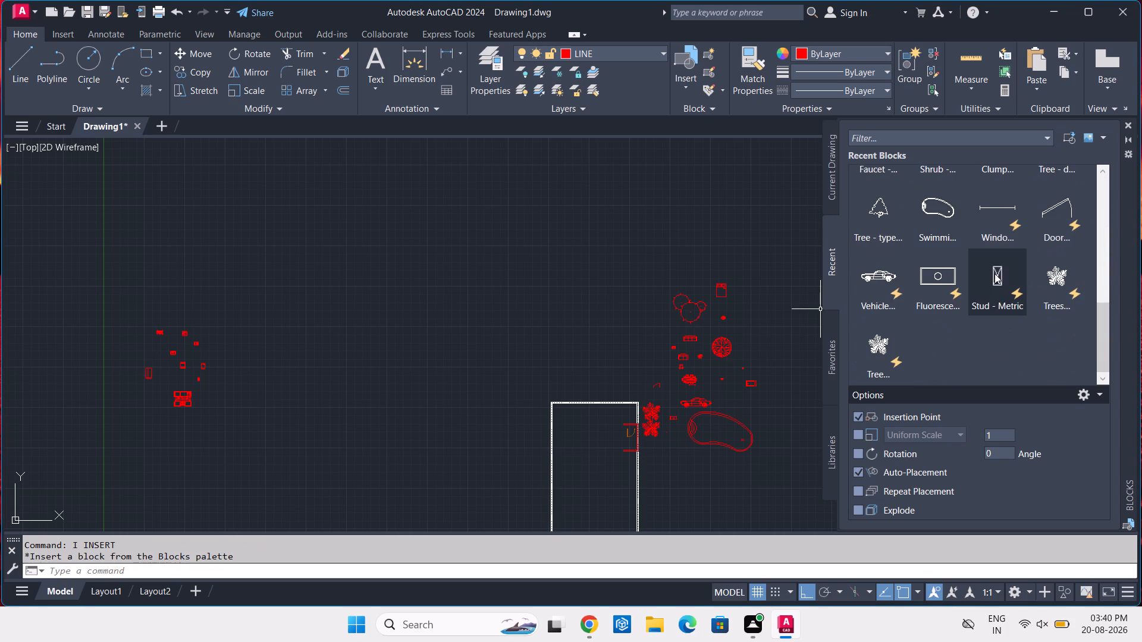
pyautogui.scroll(13, 993, 267)
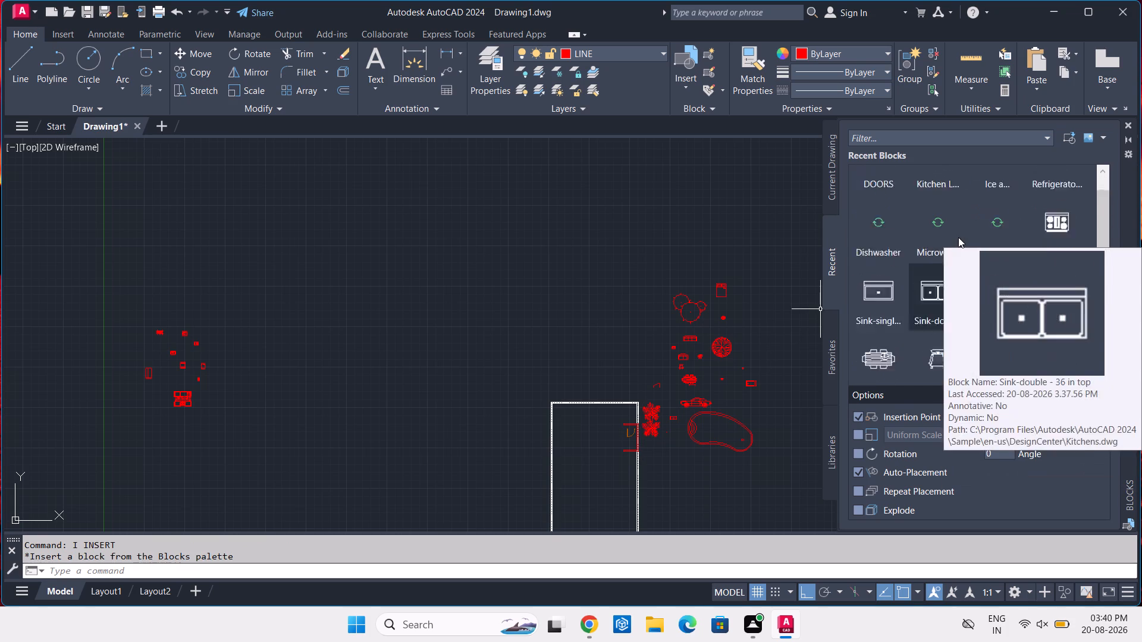
pyautogui.scroll(4, 965, 241)
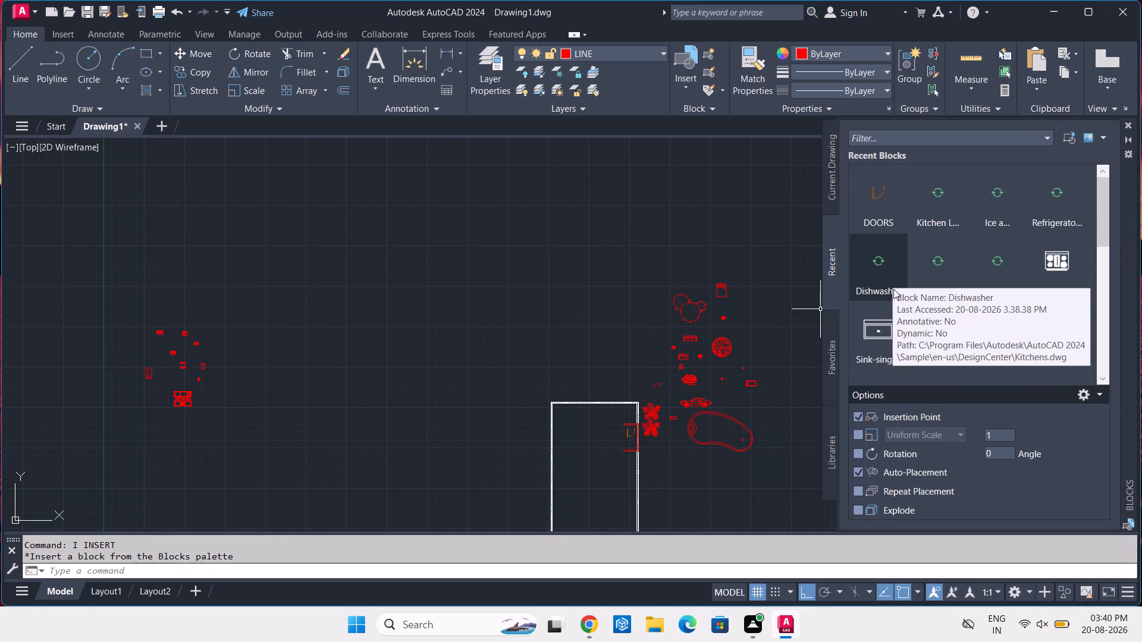
pyautogui.scroll(-11, 1011, 284)
pyautogui.scroll(-8, 934, 323)
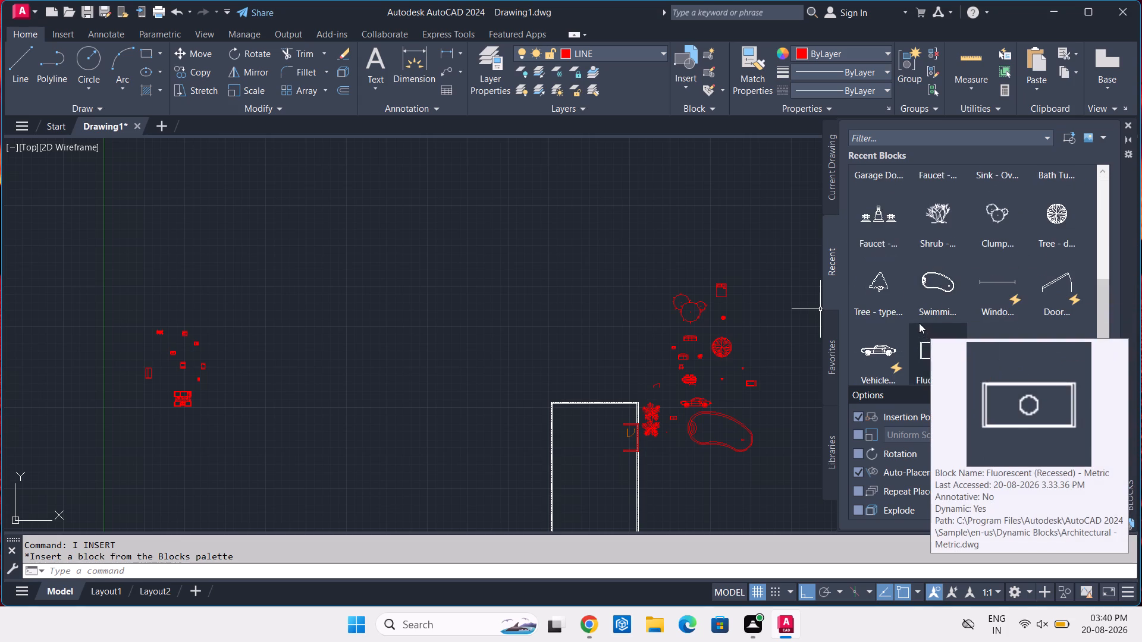
pyautogui.scroll(-8, 919, 323)
pyautogui.scroll(12, 919, 323)
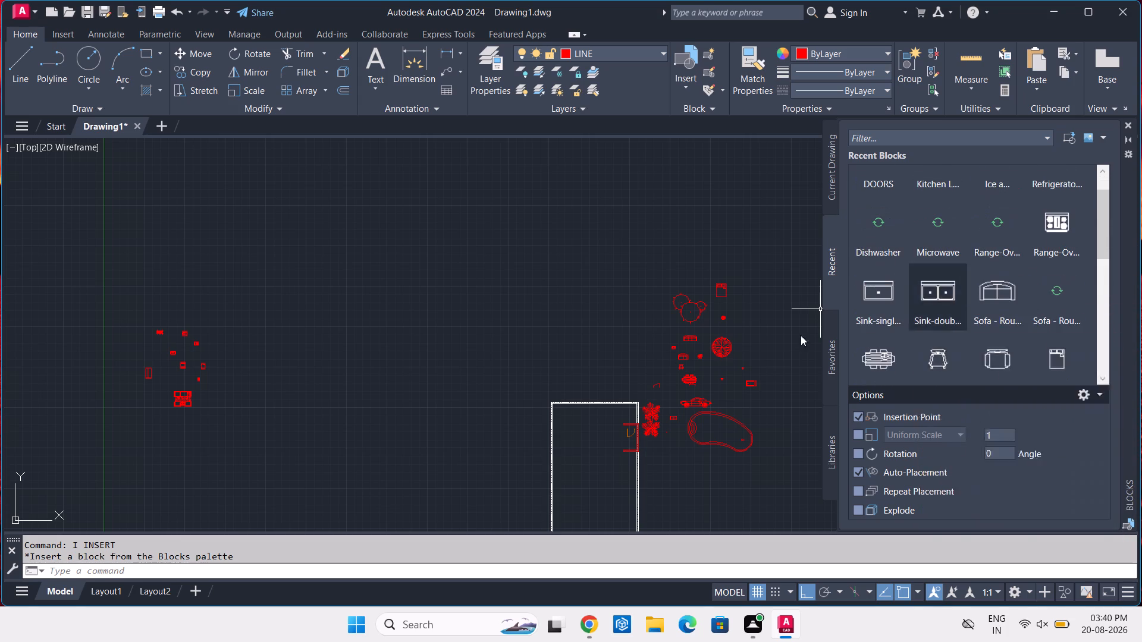
# Erase all the sample blocks east of the plan and the kitchen blocks far to its west.
pyautogui.moveTo(726, 448); pyautogui.dragTo(603, 413, button='middle')
pyautogui.click(671, 208)
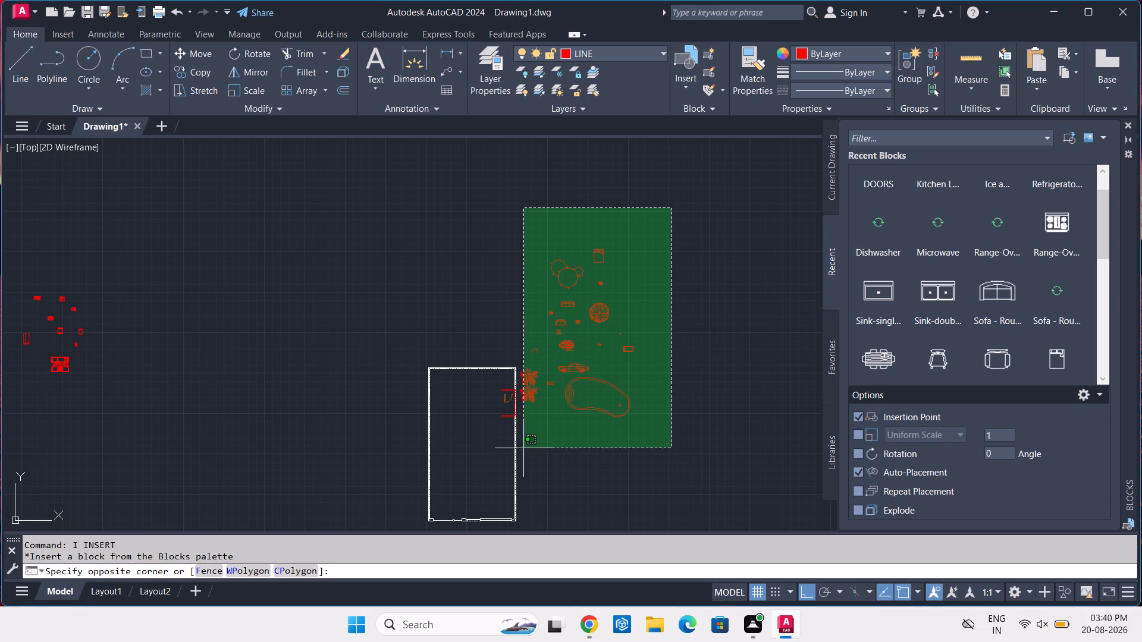
pyautogui.click(525, 451)
pyautogui.moveTo(158, 332); pyautogui.dragTo(338, 308, button='middle')
pyautogui.click(304, 249)
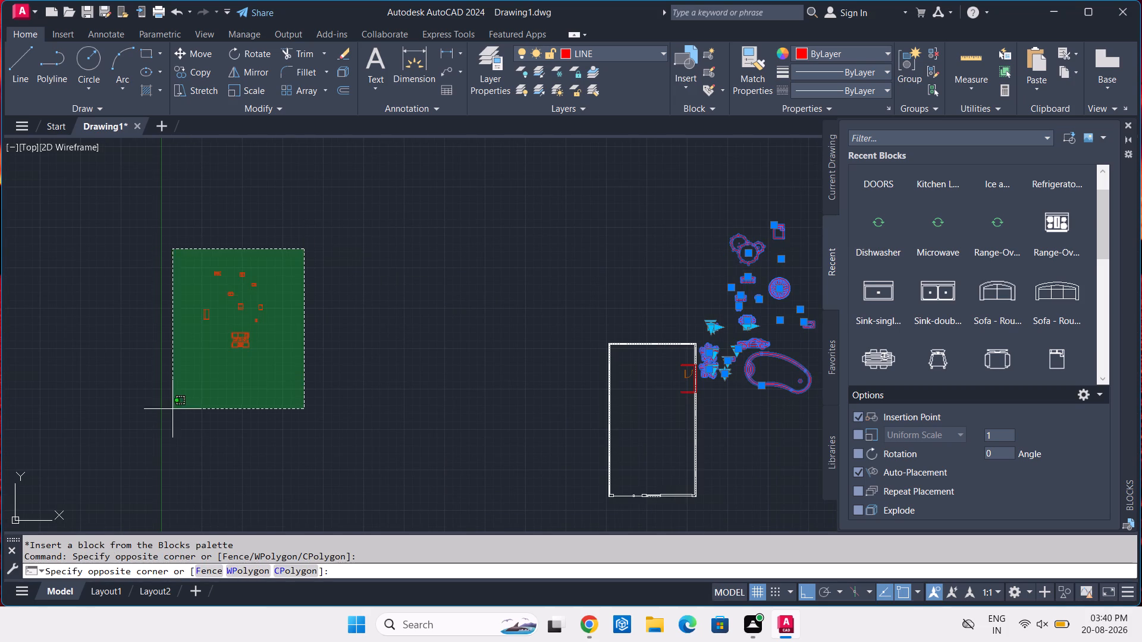
pyautogui.click(179, 411)
pyautogui.press('Delete')
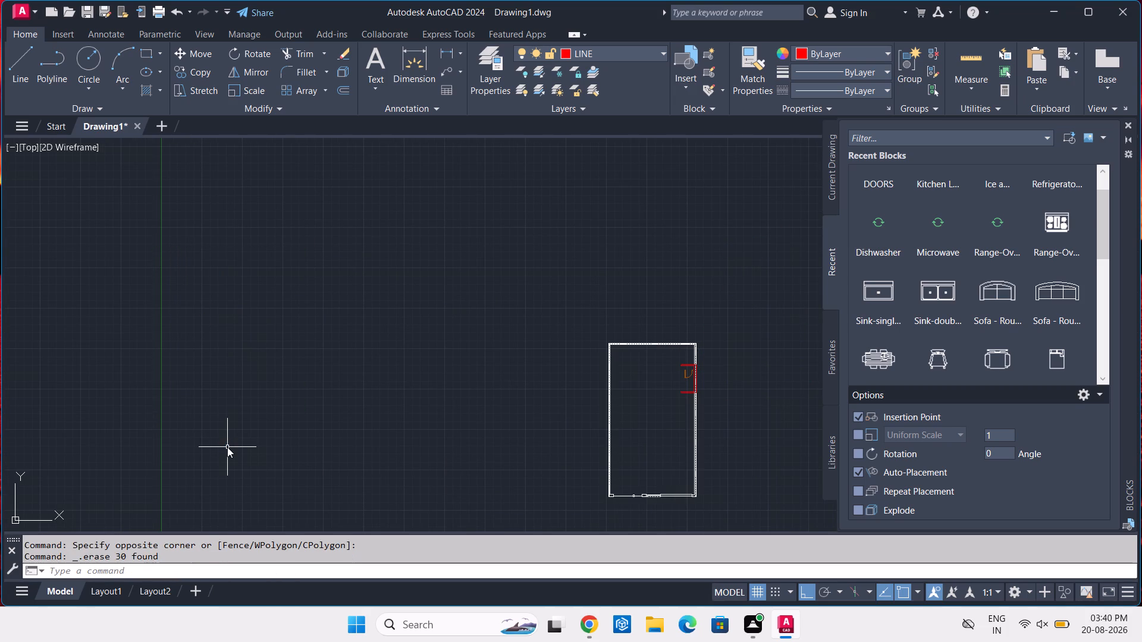
# Move the DOORS block from its west jamb's upper outer endpoint to the northwest corner of the northern red wall stub, with Ortho off.
pyautogui.scroll(3, 724, 377)
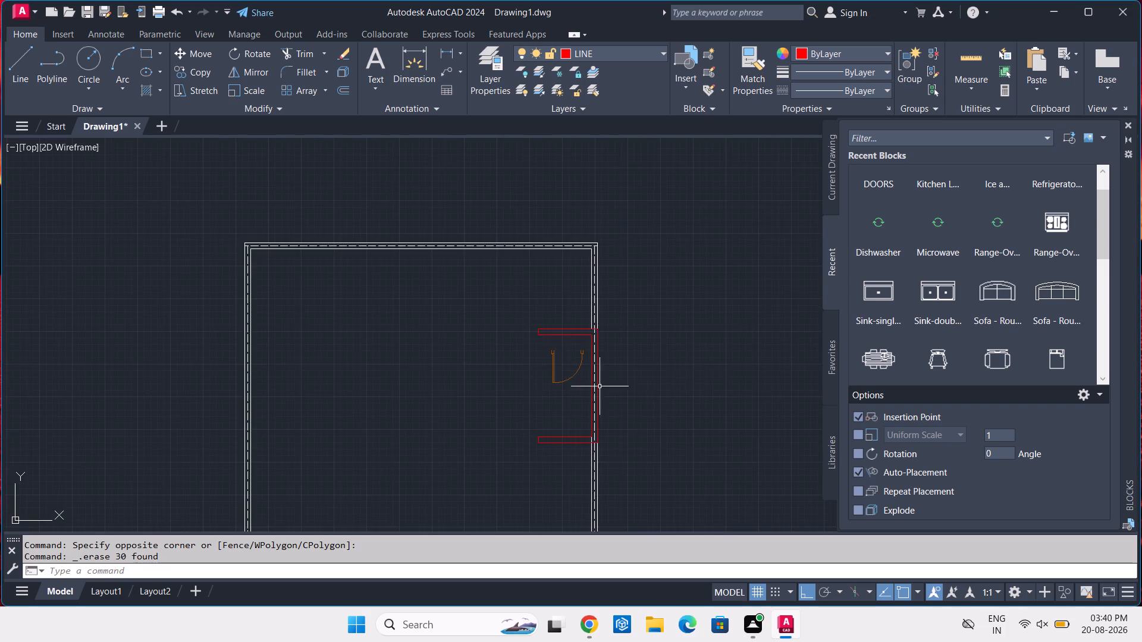
pyautogui.scroll(4, 578, 389)
pyautogui.click(538, 305)
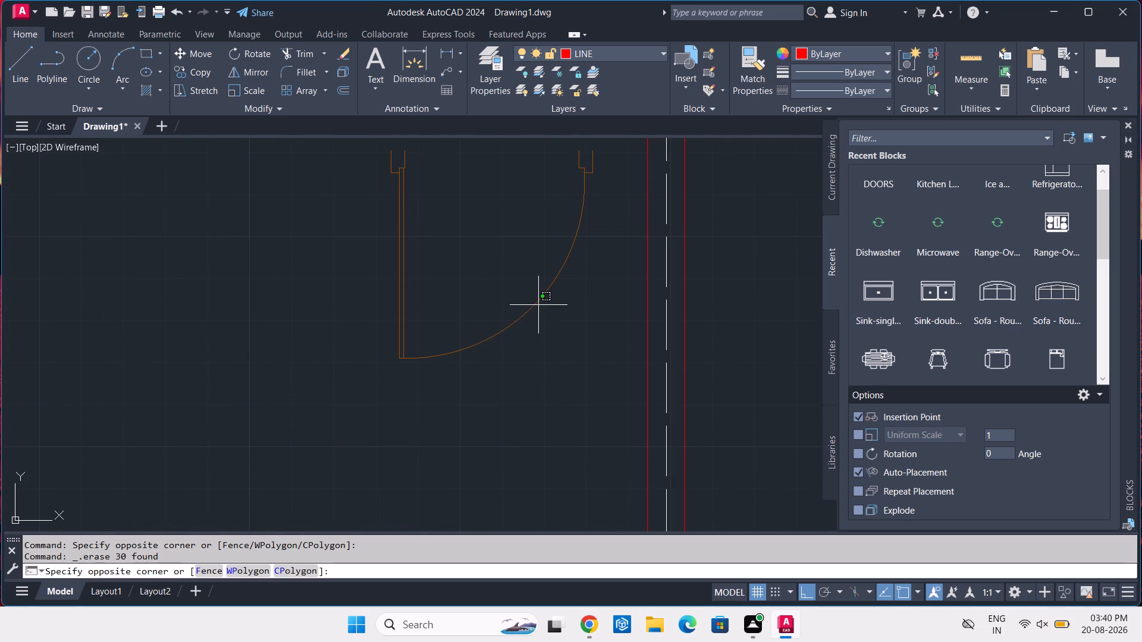
pyautogui.click(501, 328)
pyautogui.scroll(-3, 515, 340)
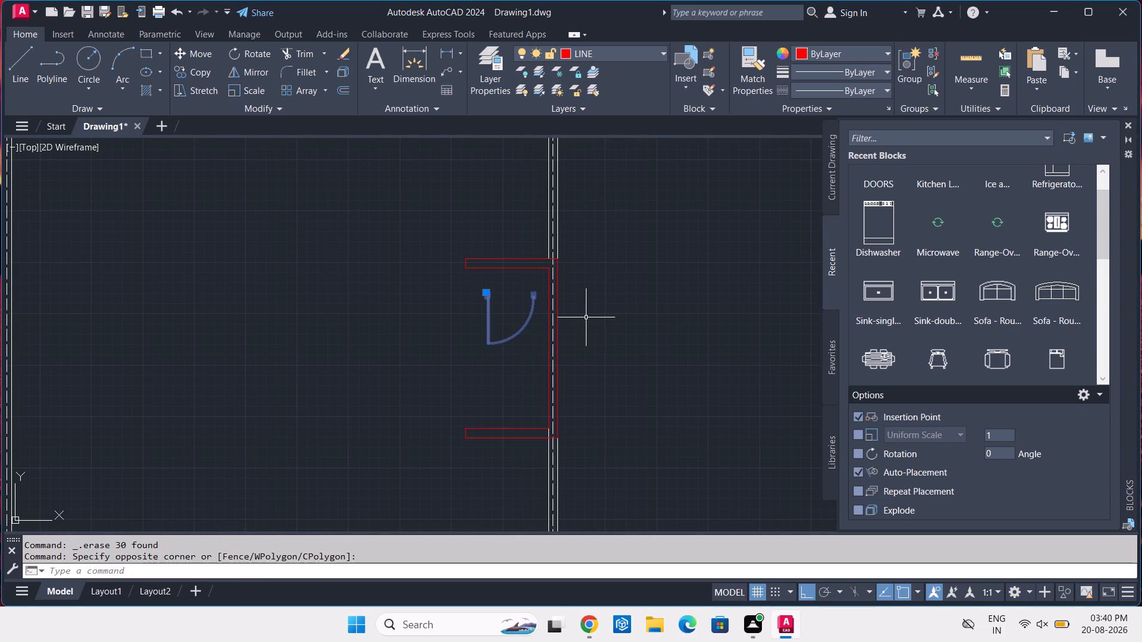
pyautogui.write('M')
pyautogui.press('space')
pyautogui.press('F8')
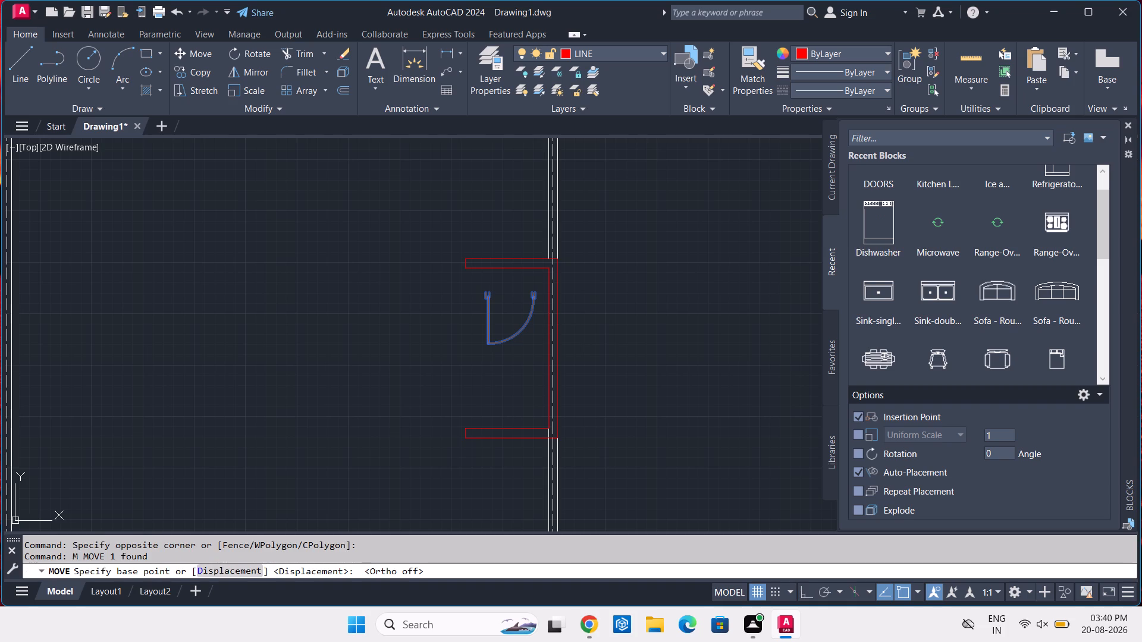
pyautogui.scroll(2, 459, 257)
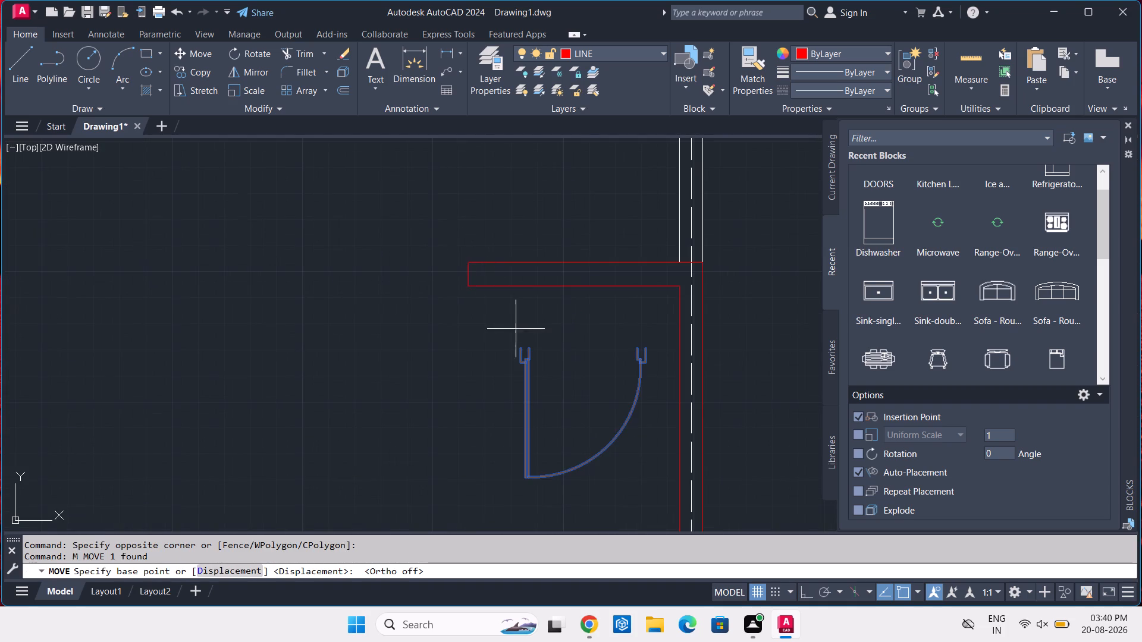
pyautogui.scroll(2, 518, 333)
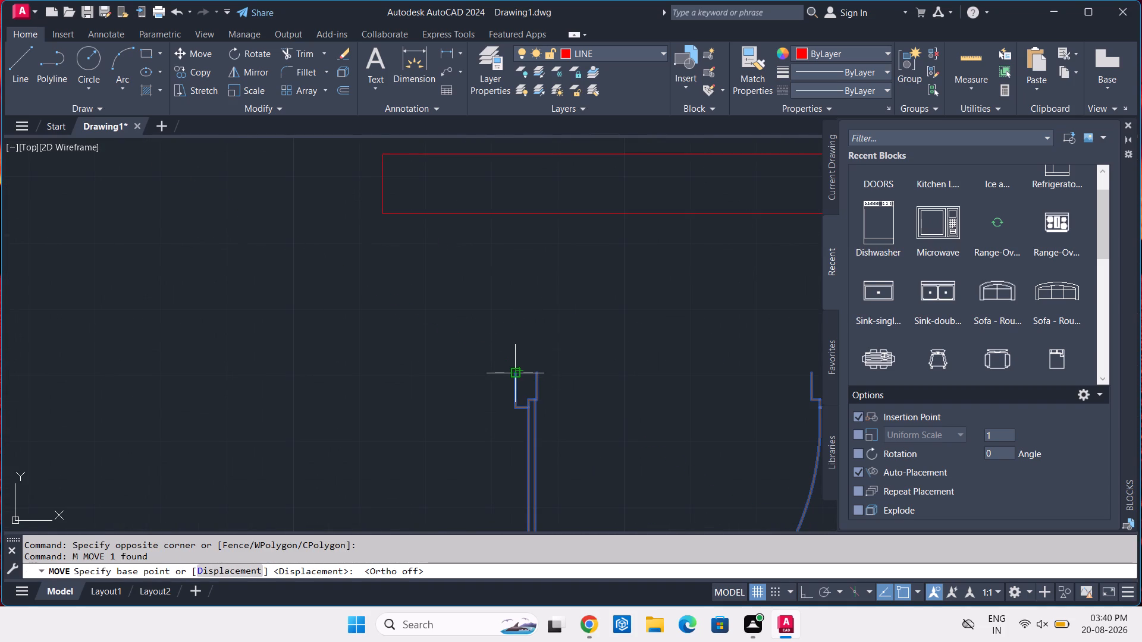
pyautogui.click(511, 370)
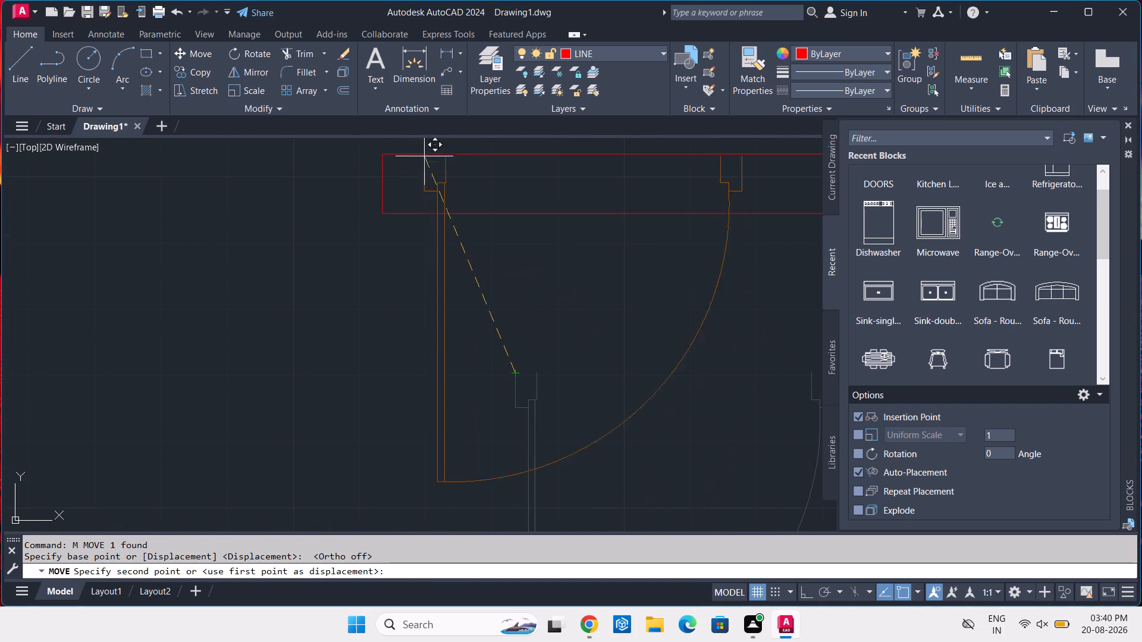
pyautogui.moveTo(409, 149); pyautogui.dragTo(404, 238, button='middle')
pyautogui.scroll(3, 371, 255)
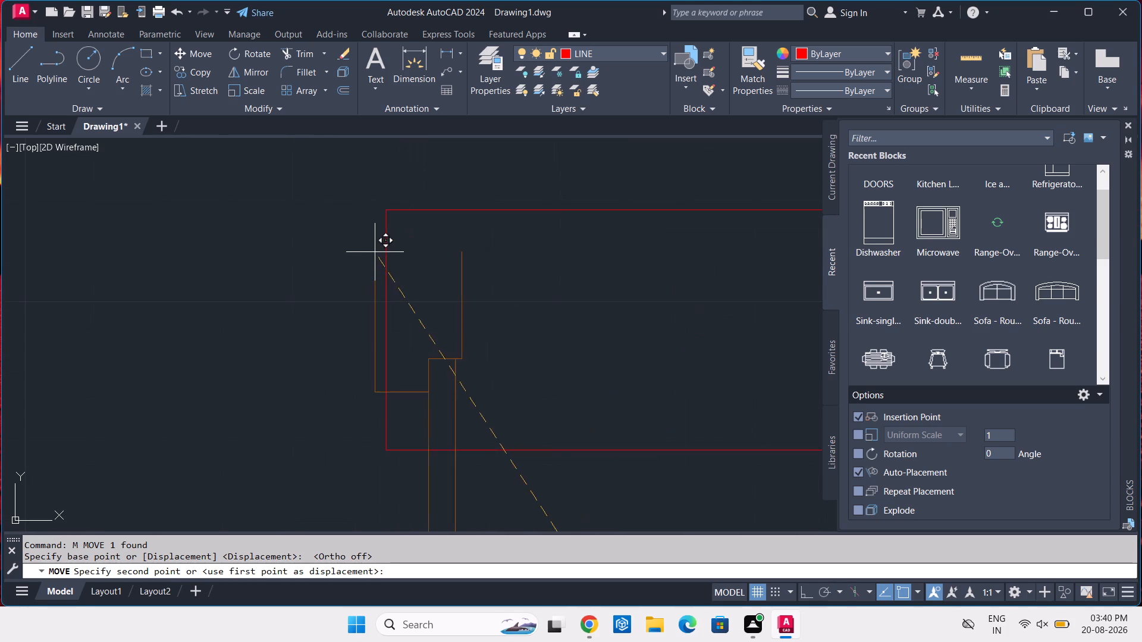
pyautogui.click(382, 209)
pyautogui.scroll(-4, 407, 220)
# Scale the DOORS block down freehand about the northwest corner of the red wall stub, closing the block palette for room.
pyautogui.click(428, 230)
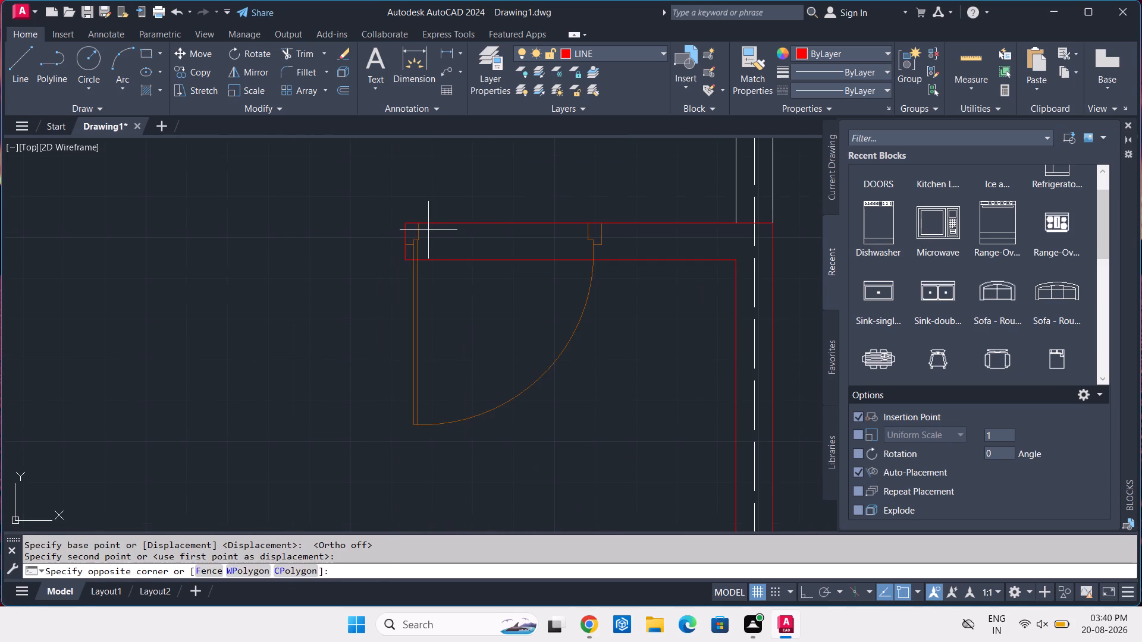
pyautogui.click(416, 241)
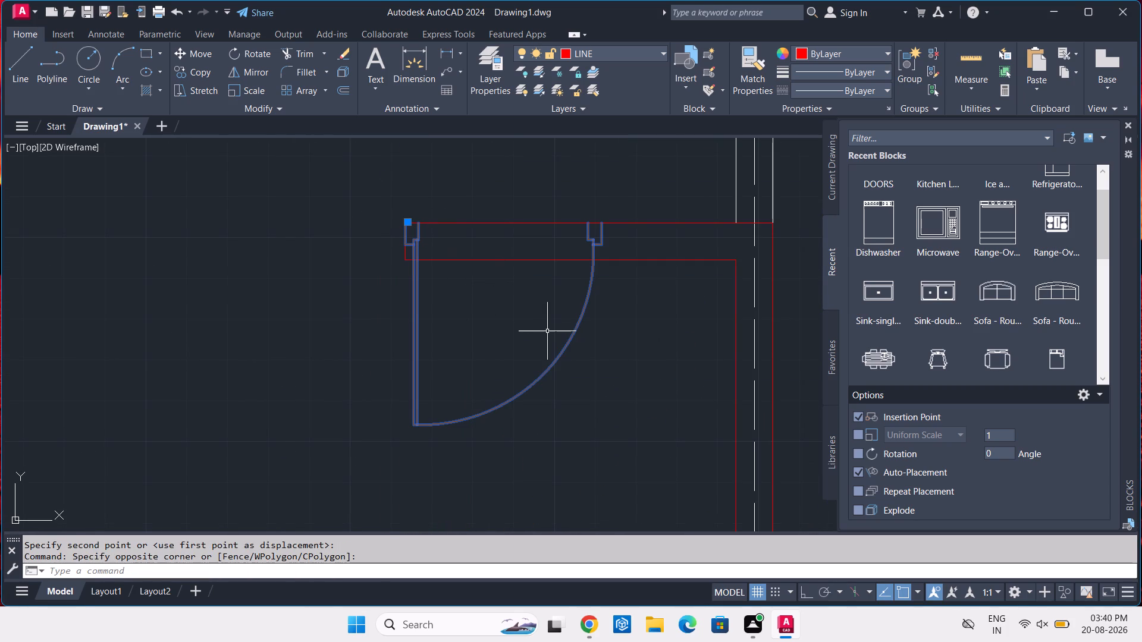
pyautogui.write('SC')
pyautogui.press('space')
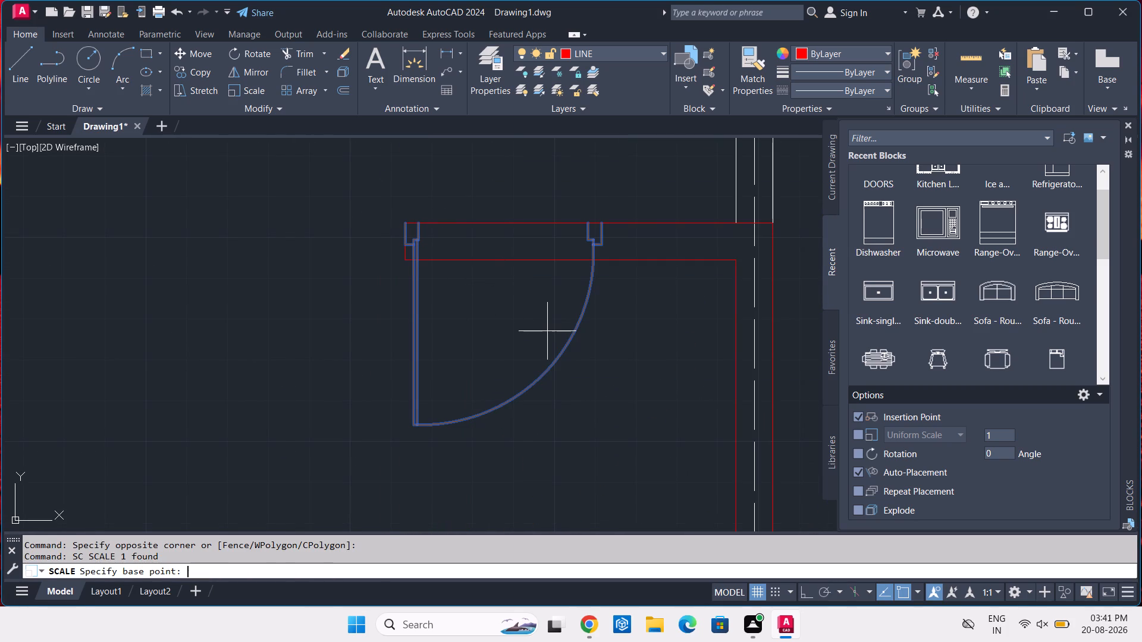
pyautogui.scroll(2, 330, 204)
pyautogui.moveTo(398, 245); pyautogui.dragTo(74, 289, button='middle')
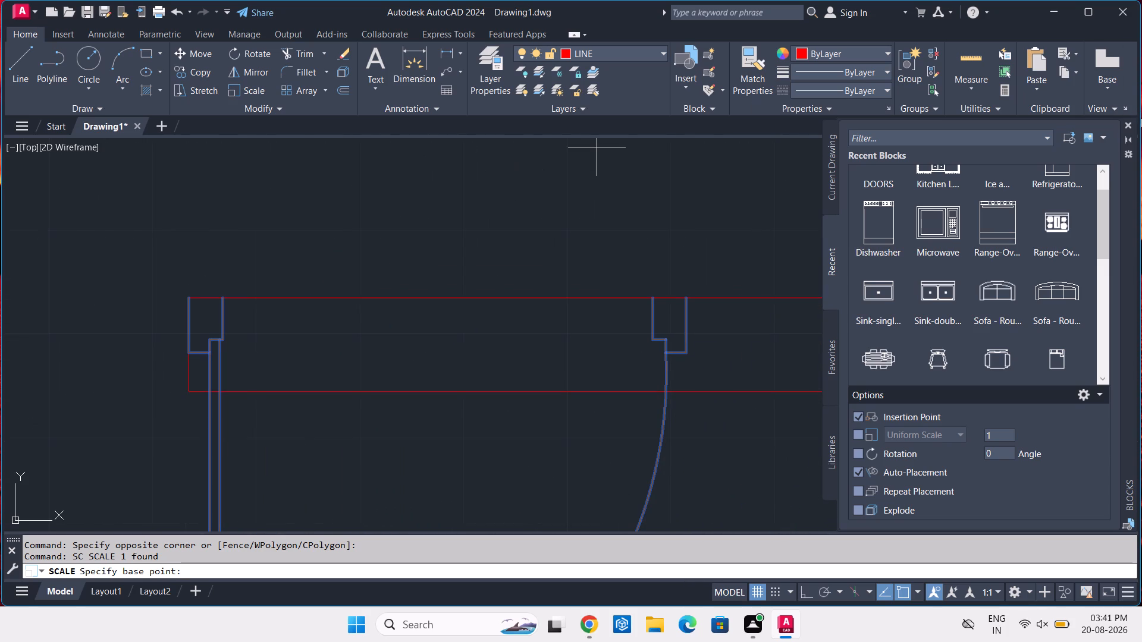
pyautogui.click(1128, 124)
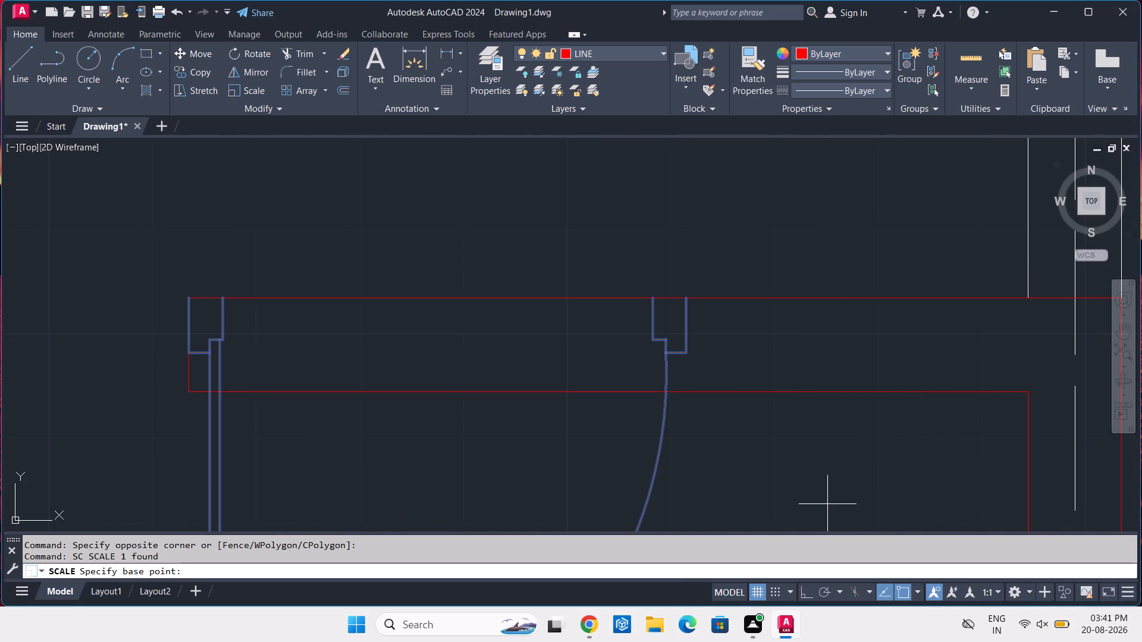
pyautogui.moveTo(827, 504); pyautogui.dragTo(827, 432, button='middle')
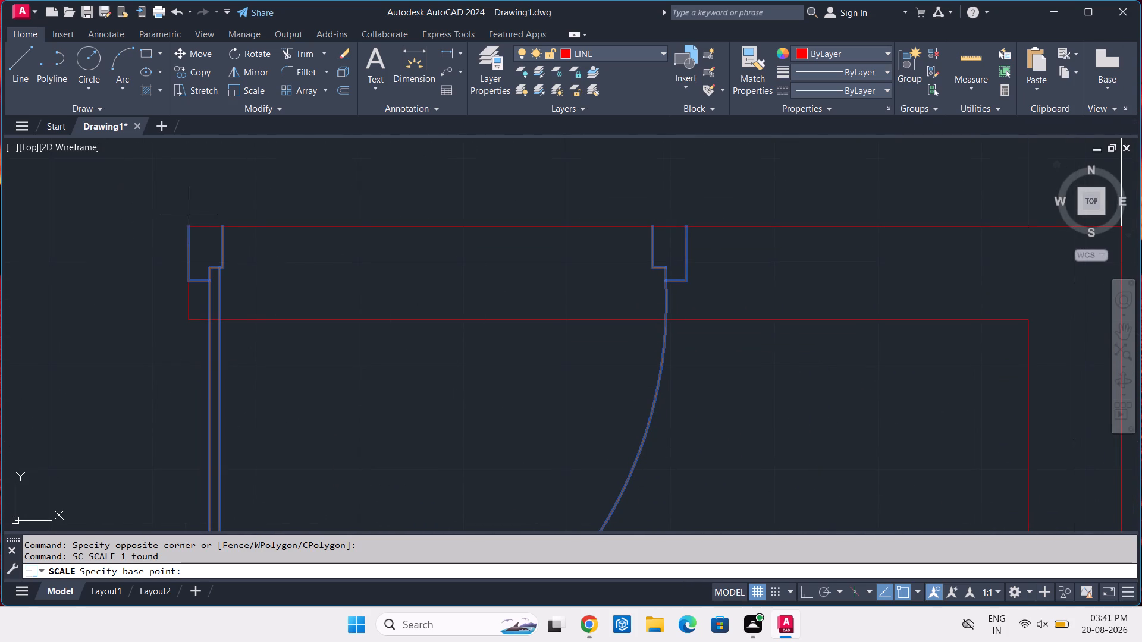
pyautogui.click(187, 225)
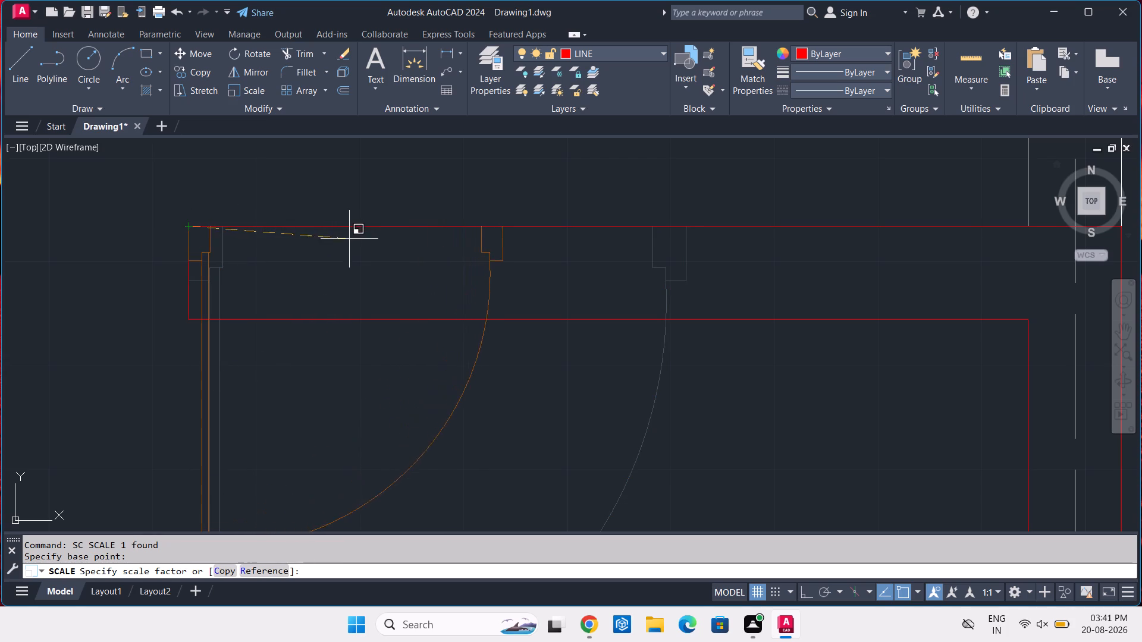
pyautogui.click(381, 255)
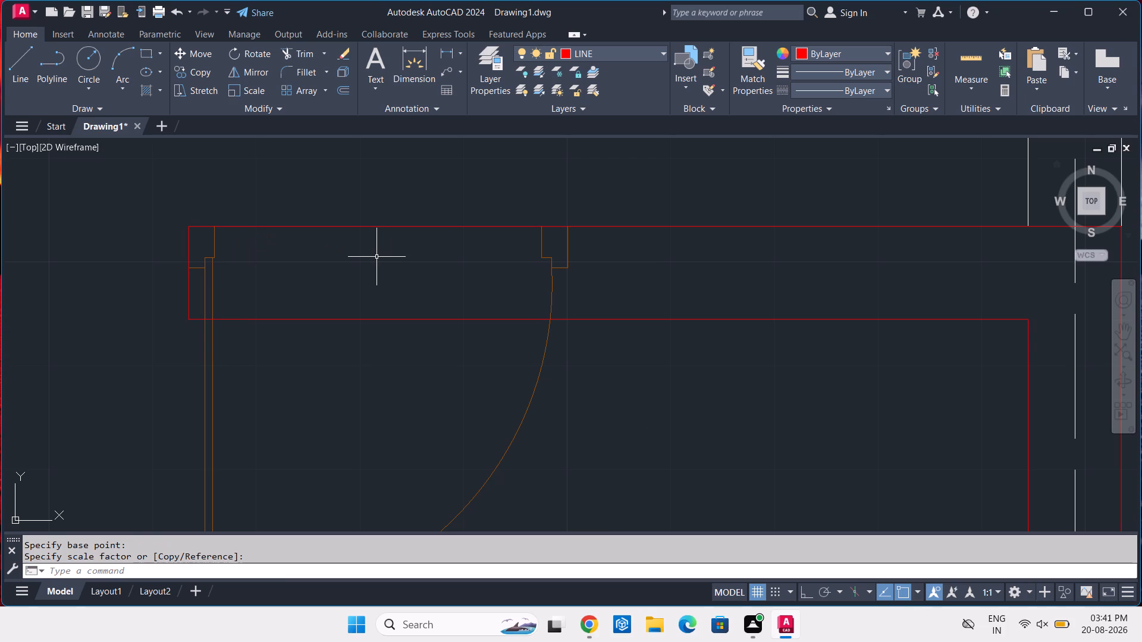
# Draw a line across the wall stub from the east jamb's upper outer corner to the wall's lower edge.
pyautogui.write('L')
pyautogui.press('space')
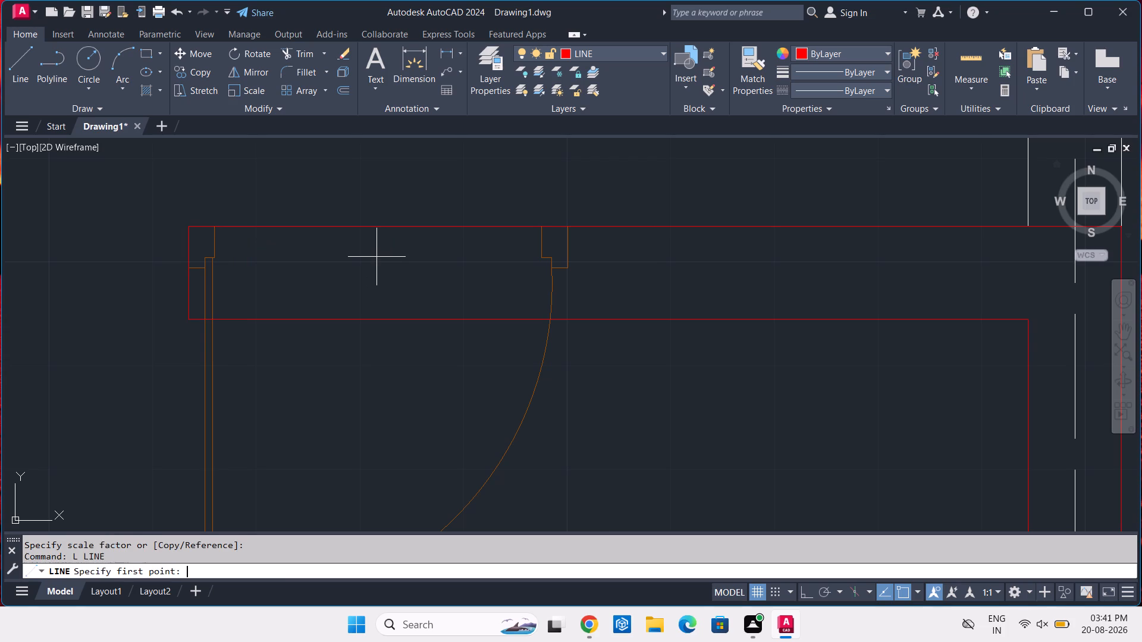
pyautogui.click(569, 229)
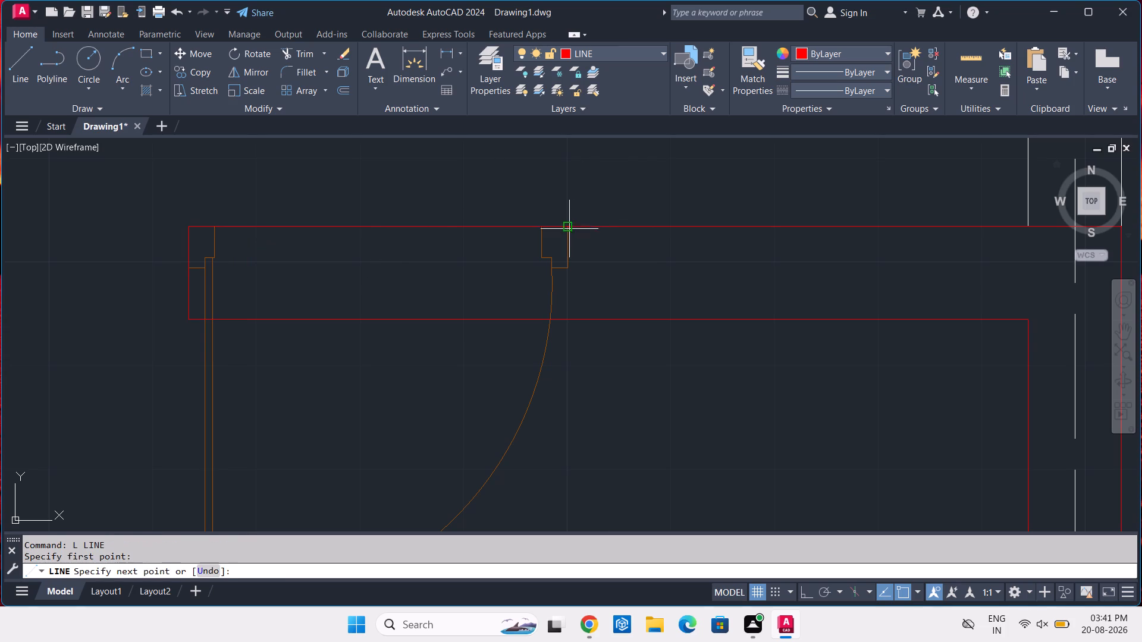
pyautogui.click(566, 320)
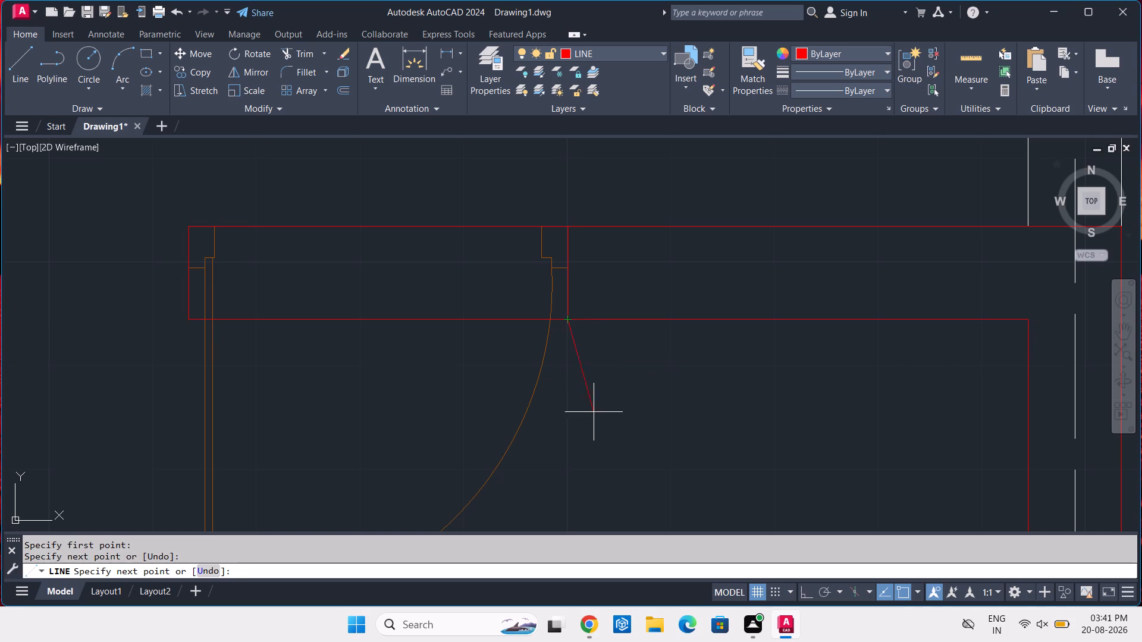
pyautogui.press('Return')
# Trim the wall stub's lower edge across the door opening and the leftover wall end below the west jamb.
pyautogui.write('TR')
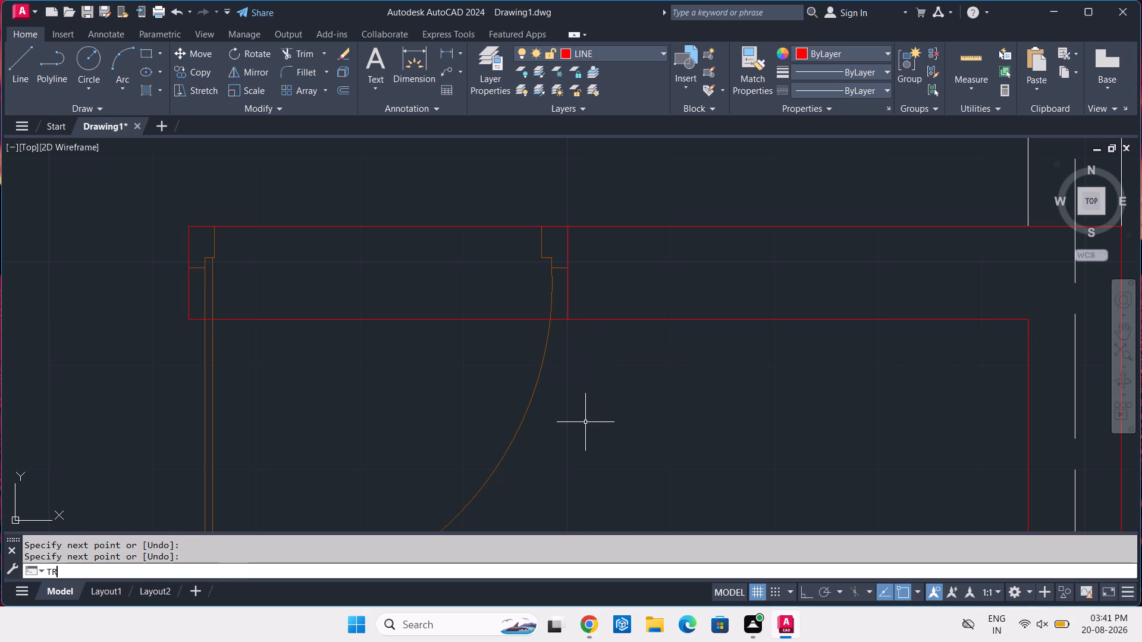
pyautogui.press('space')
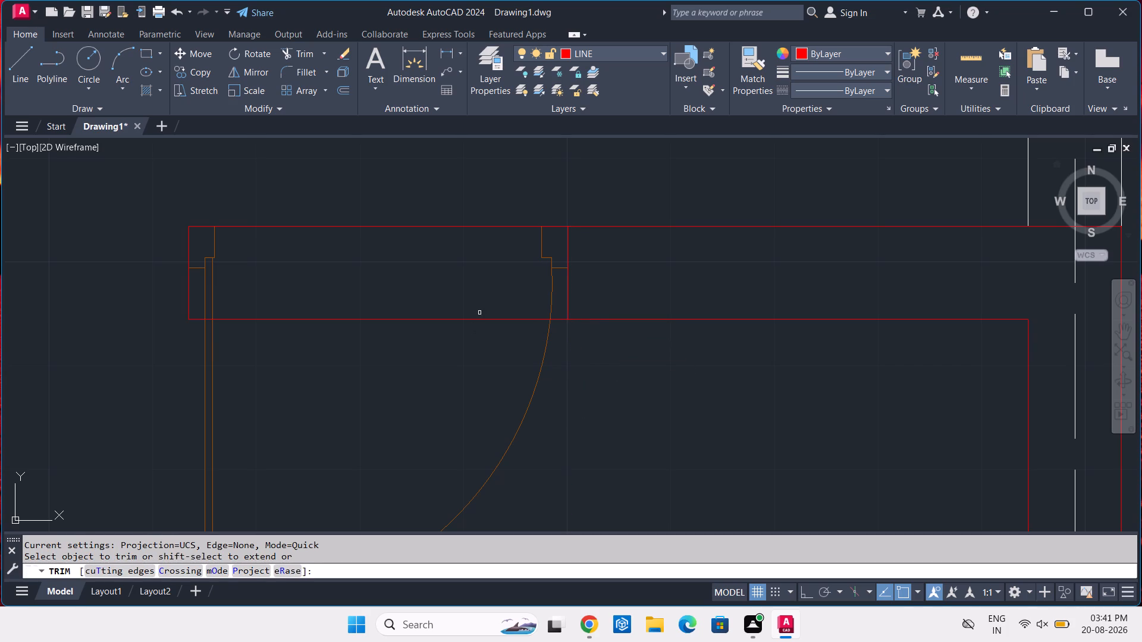
pyautogui.click(480, 311)
pyautogui.click(462, 358)
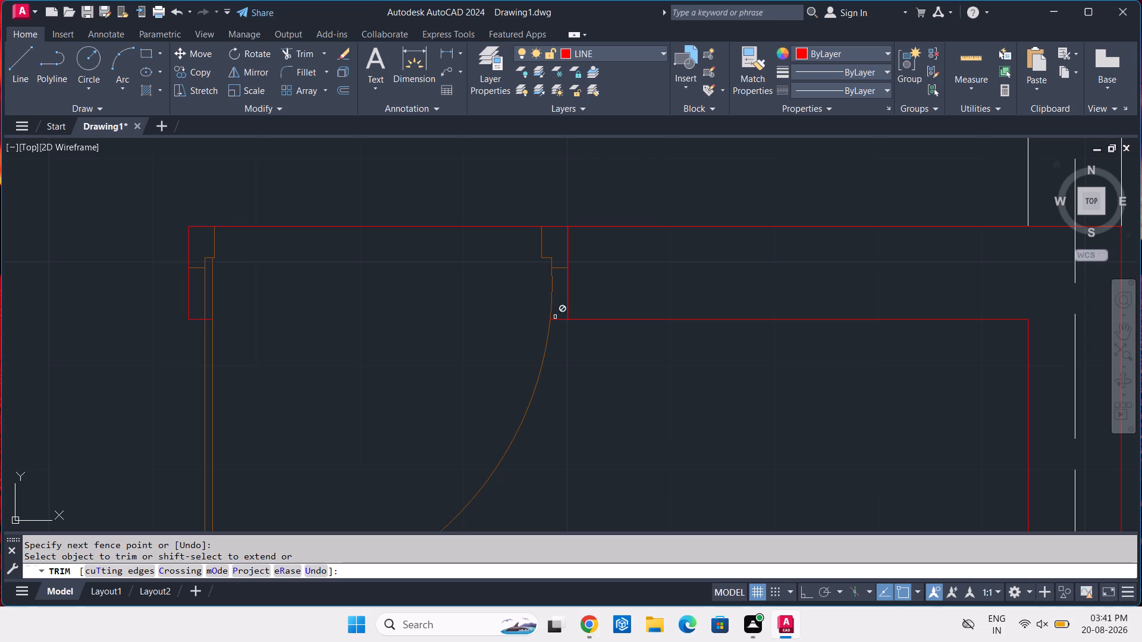
pyautogui.click(559, 315)
pyautogui.click(558, 343)
pyautogui.scroll(3, 195, 322)
pyautogui.click(202, 297)
pyautogui.click(201, 286)
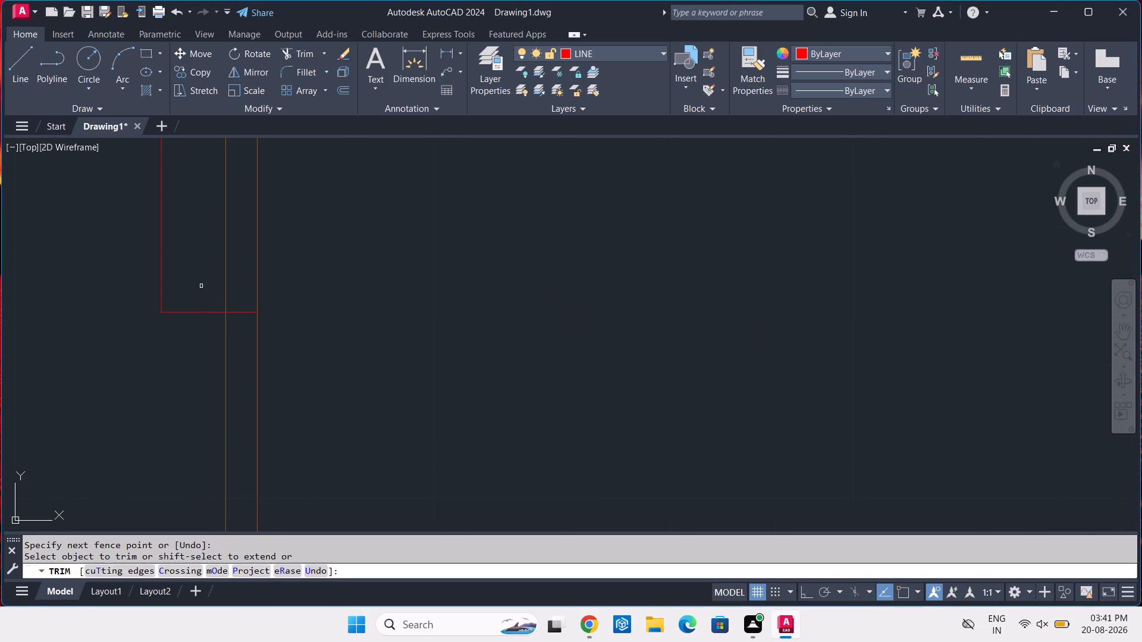
pyautogui.click(237, 300)
pyautogui.click(243, 329)
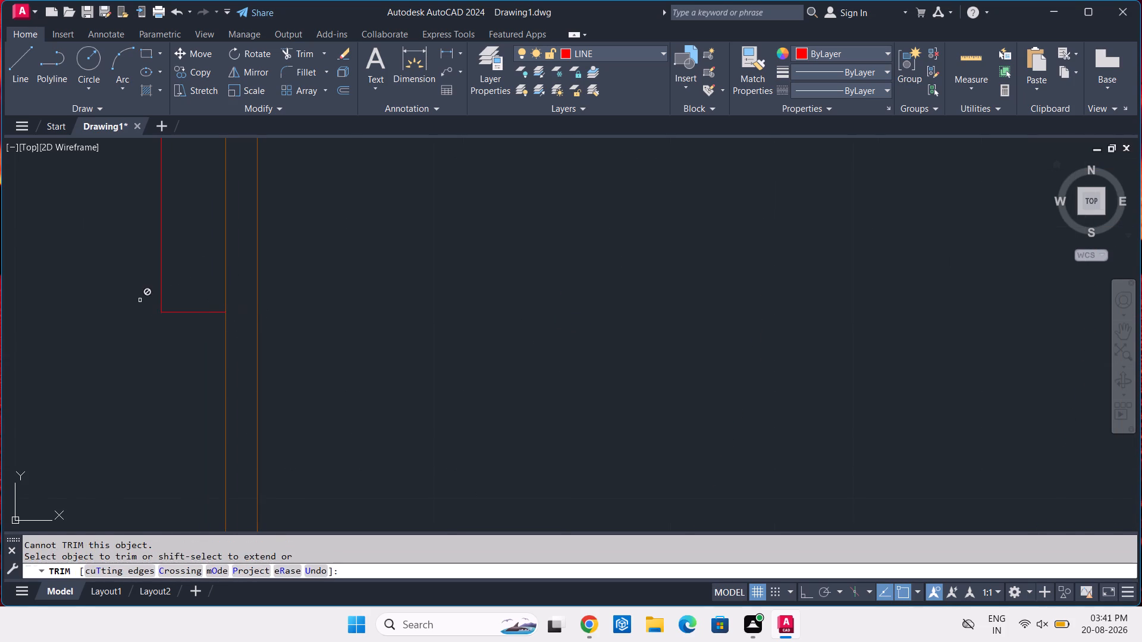
pyautogui.click(142, 294)
pyautogui.click(178, 317)
pyautogui.scroll(-4, 178, 317)
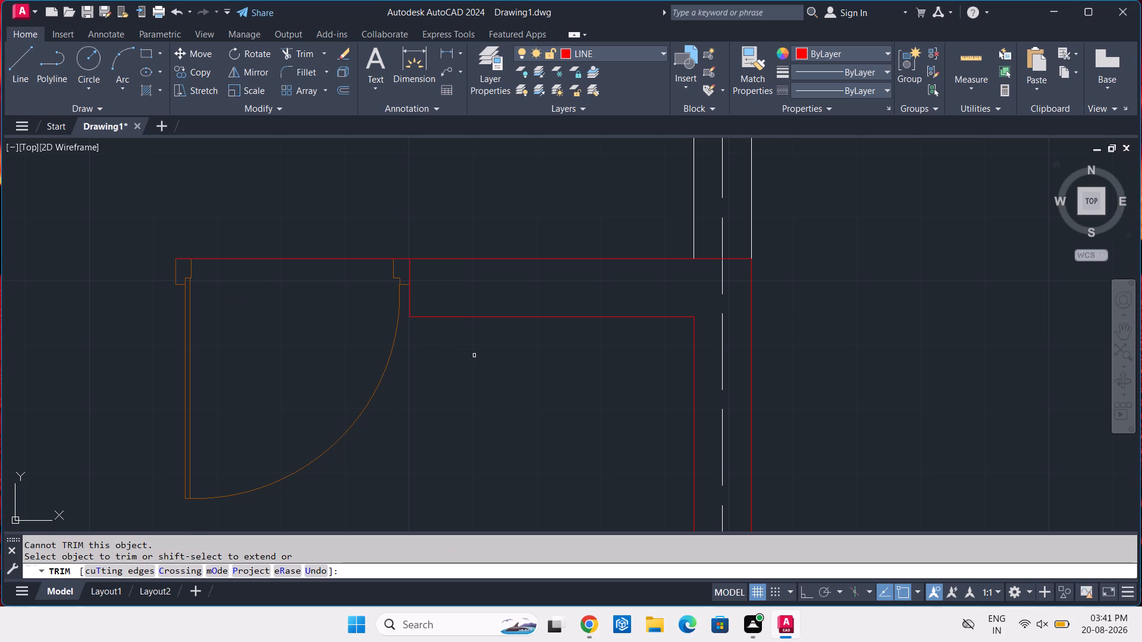
pyautogui.press('Return')
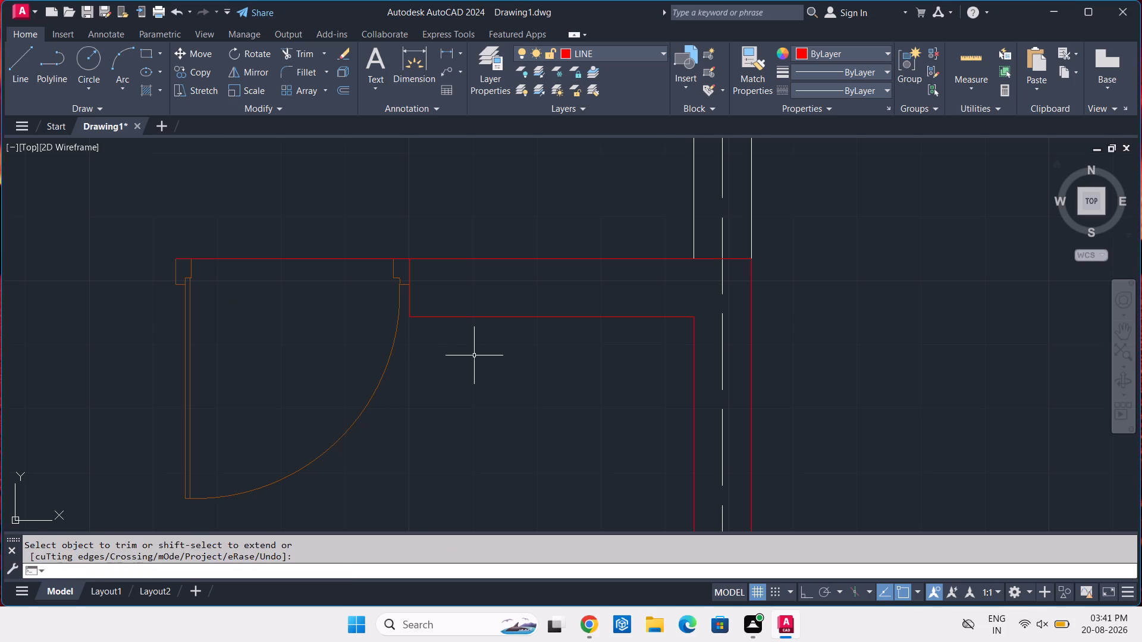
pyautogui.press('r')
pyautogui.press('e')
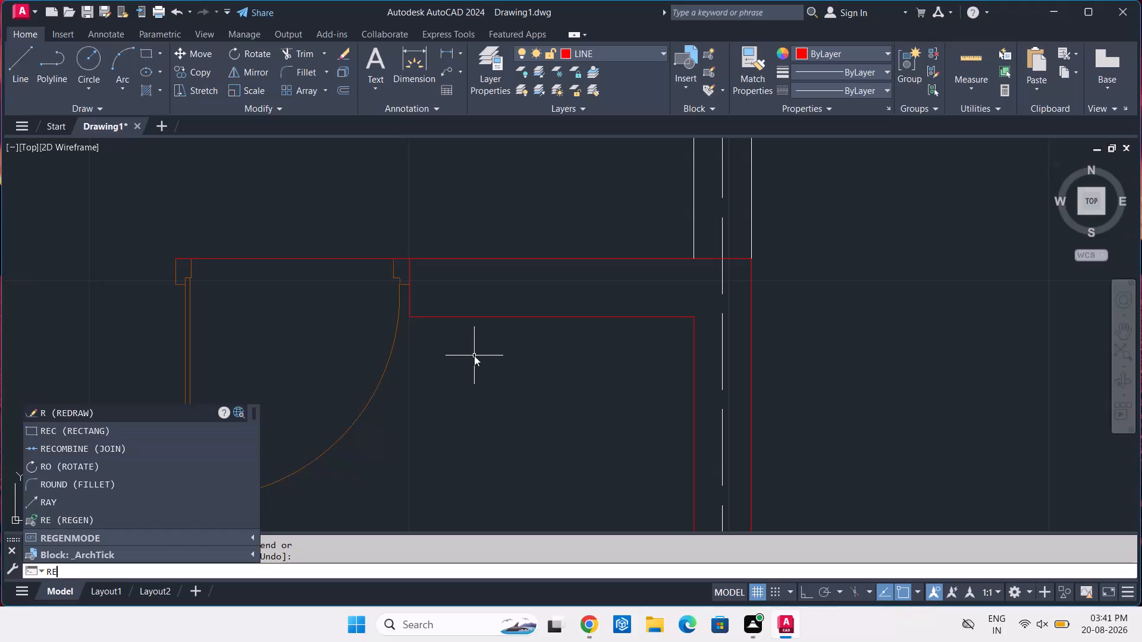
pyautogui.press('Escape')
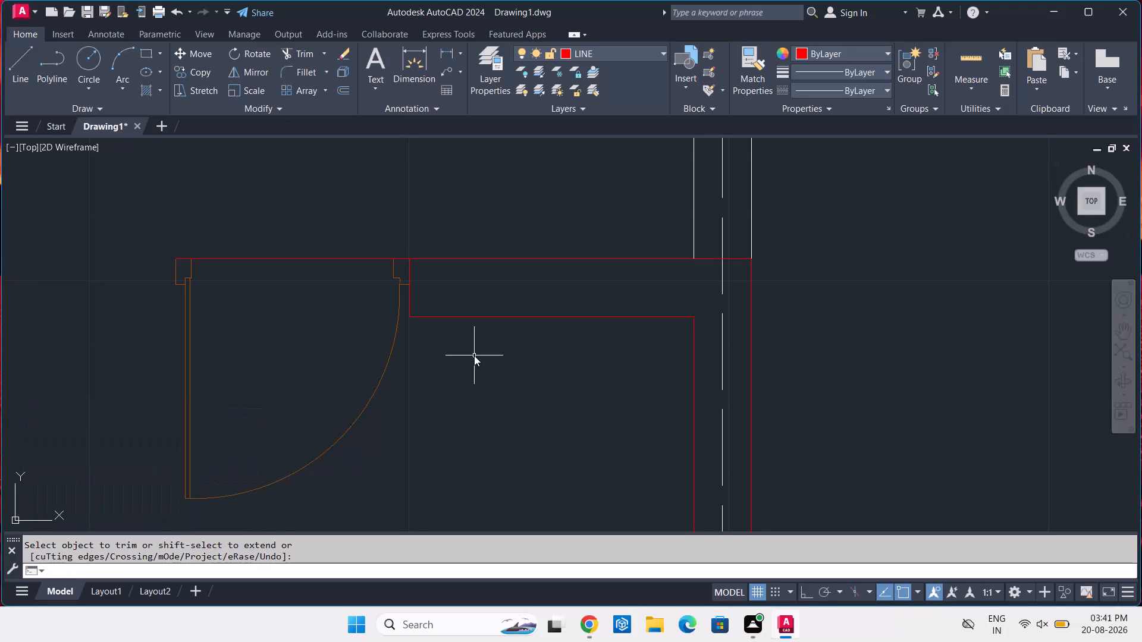
# On layer 0, draw a rectangle from the centerline's crossing with the stub's upper edge to a point on its lower edge west of the outer wall.
pyautogui.click(603, 50)
pyautogui.click(605, 77)
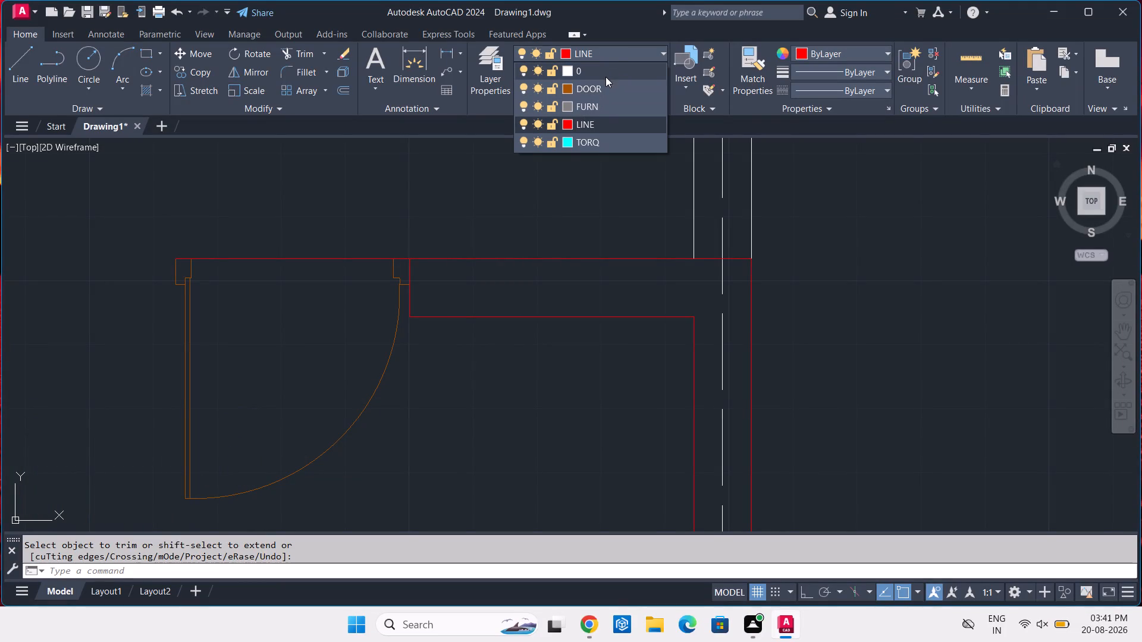
pyautogui.write('REC')
pyautogui.press('space')
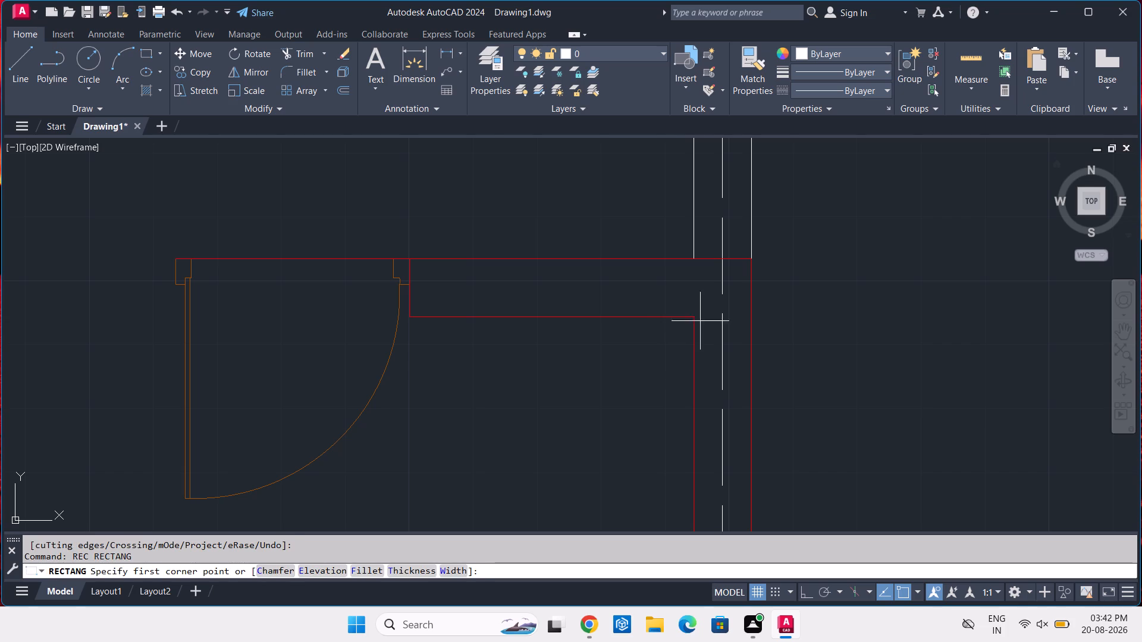
pyautogui.click(720, 259)
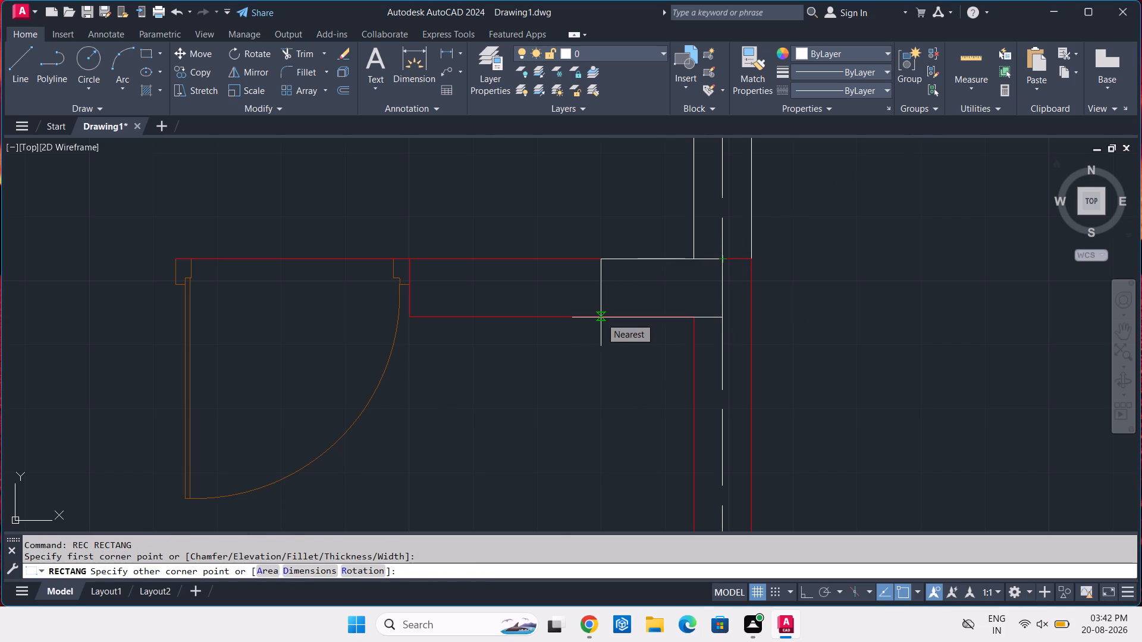
pyautogui.scroll(3, 601, 317)
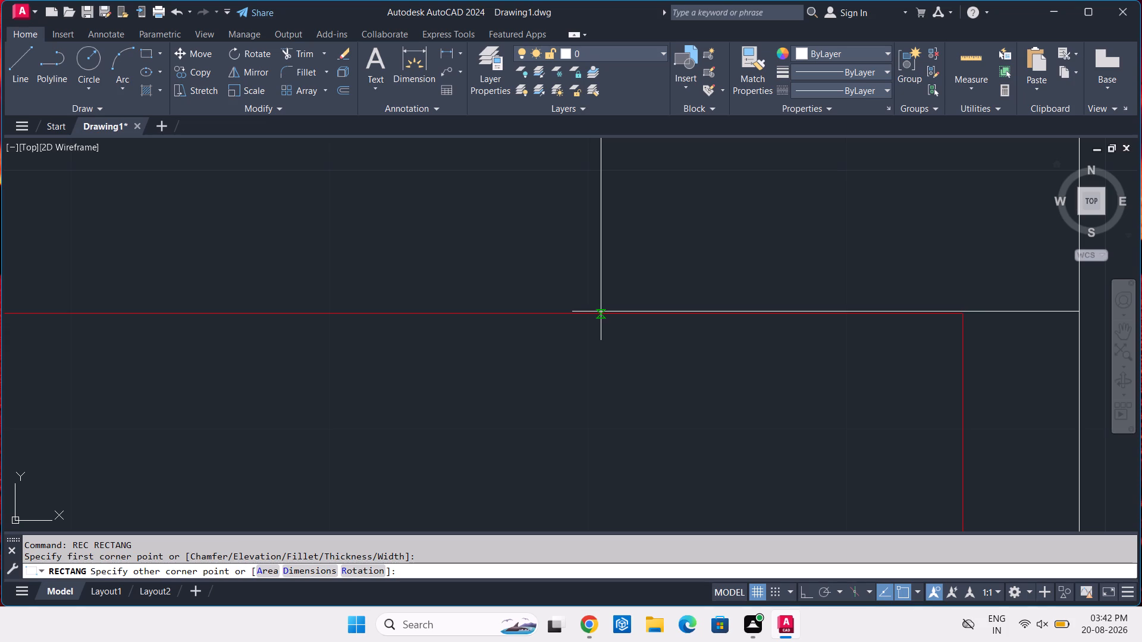
pyautogui.click(600, 314)
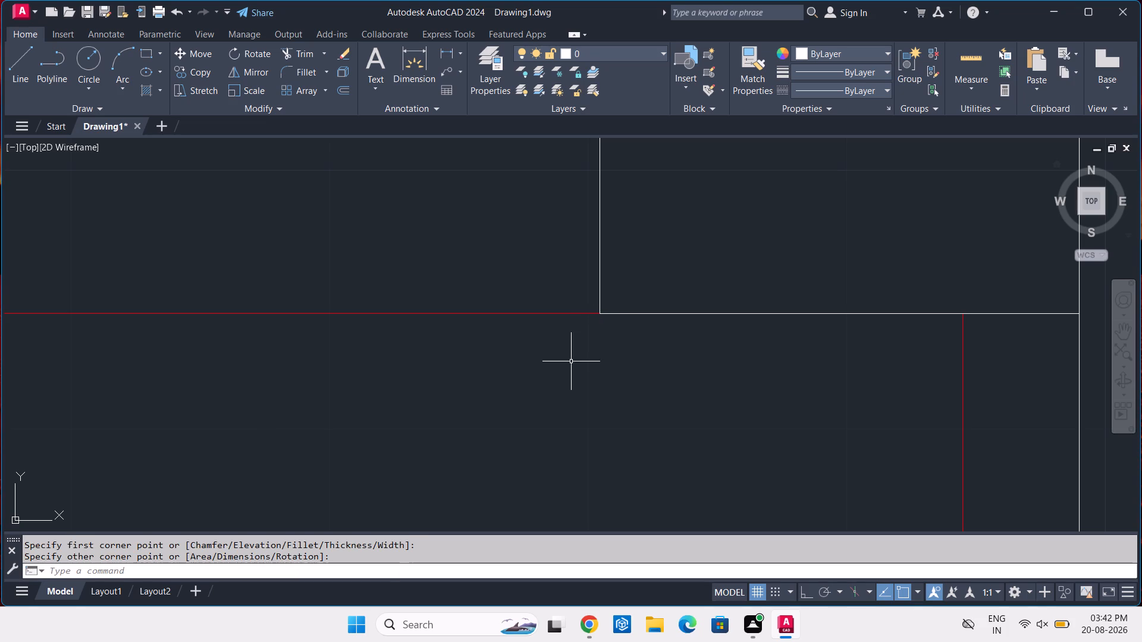
# Trim the outer wall's inner edge where the lower red wall stub meets it.
pyautogui.scroll(-5, 570, 364)
pyautogui.moveTo(729, 341); pyautogui.dragTo(710, 324, button='middle')
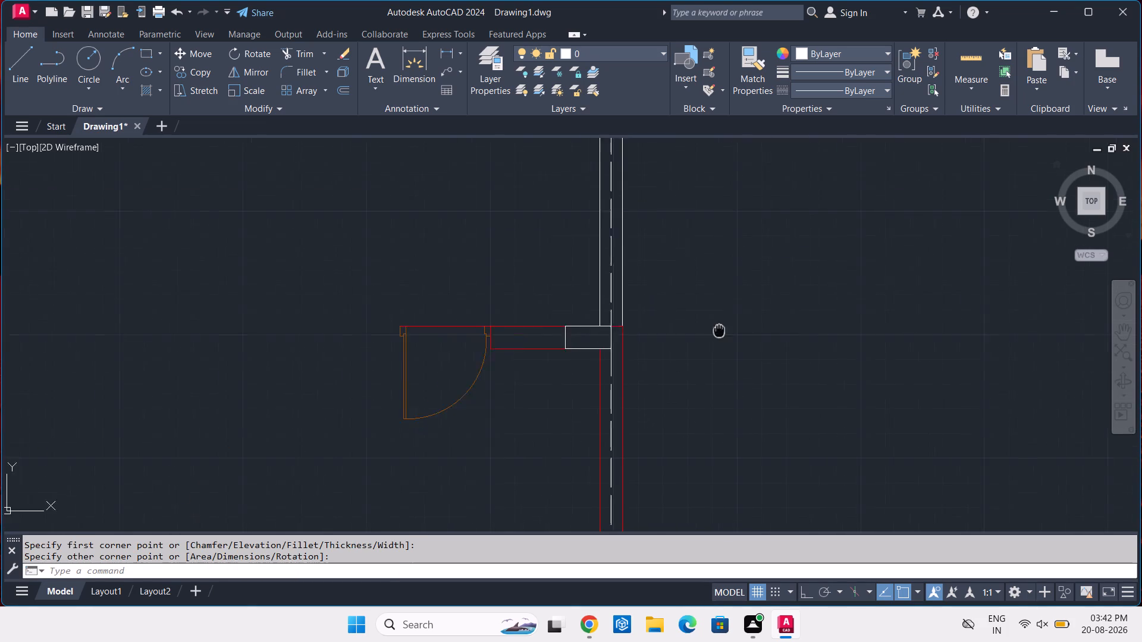
pyautogui.moveTo(710, 324); pyautogui.dragTo(699, 317, button='middle')
pyautogui.scroll(-2, 699, 317)
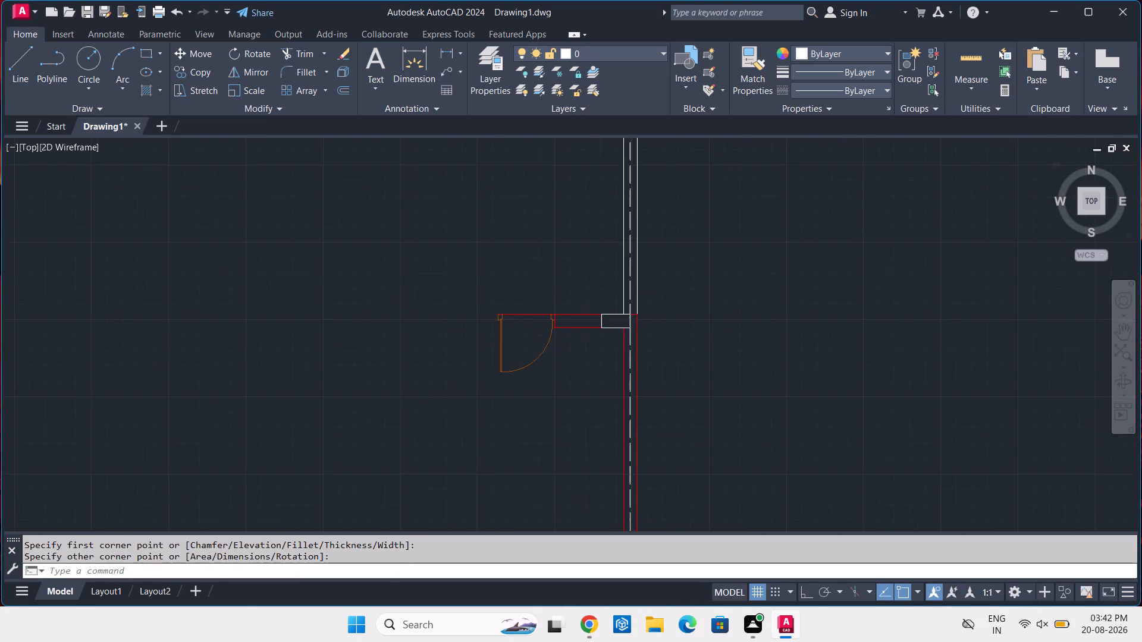
pyautogui.moveTo(727, 363); pyautogui.dragTo(682, 297, button='middle')
pyautogui.scroll(-2, 682, 297)
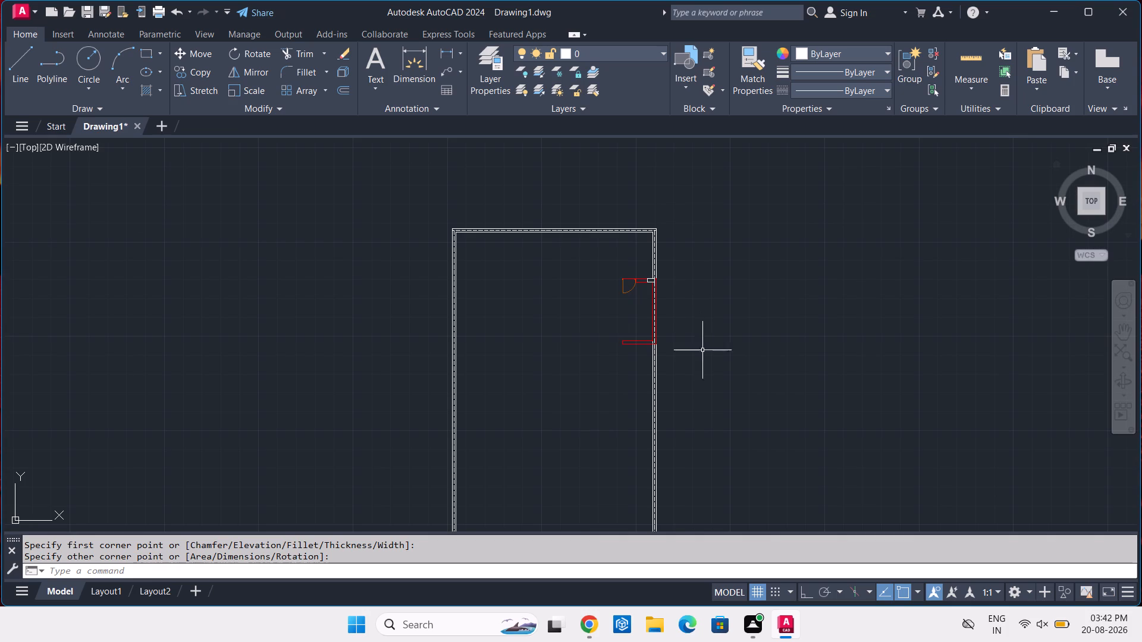
pyautogui.moveTo(705, 360); pyautogui.dragTo(650, 319, button='middle')
pyautogui.scroll(3, 611, 327)
pyautogui.scroll(3, 570, 271)
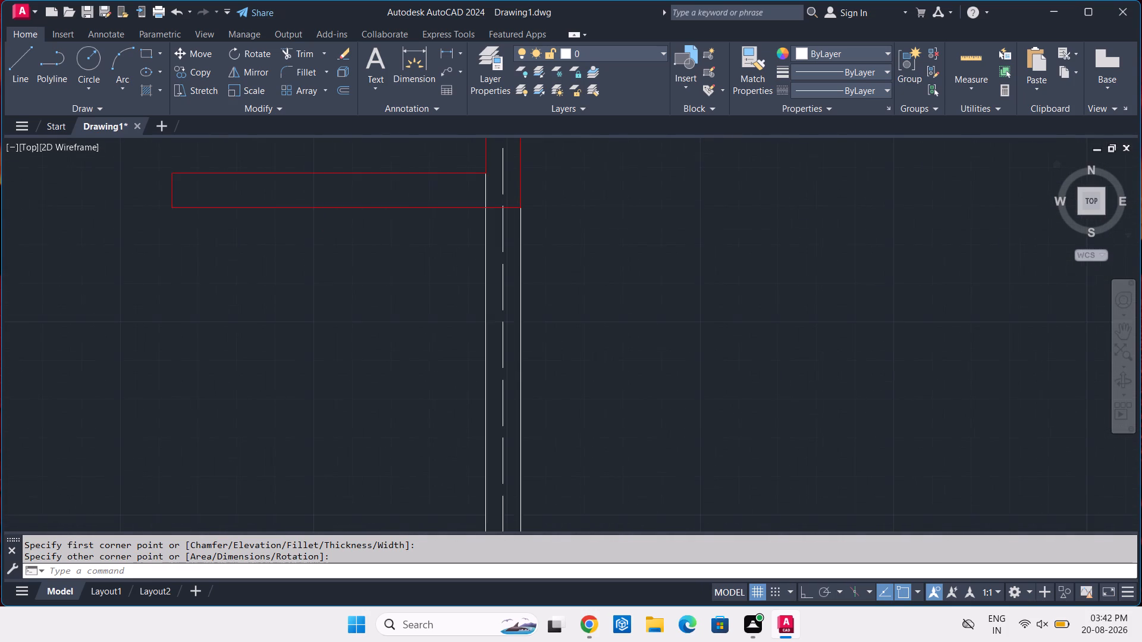
pyautogui.moveTo(564, 279); pyautogui.dragTo(582, 335, button='middle')
pyautogui.moveTo(570, 300); pyautogui.dragTo(578, 398, button='middle')
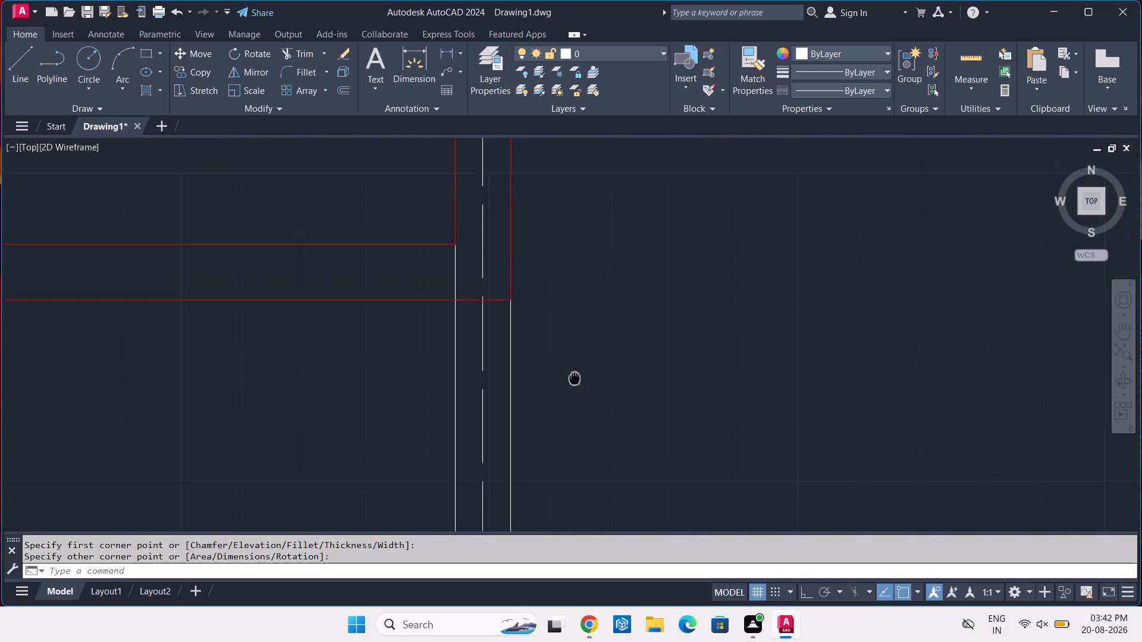
pyautogui.moveTo(578, 398); pyautogui.dragTo(583, 421, button='middle')
pyautogui.press('t')
pyautogui.press('r')
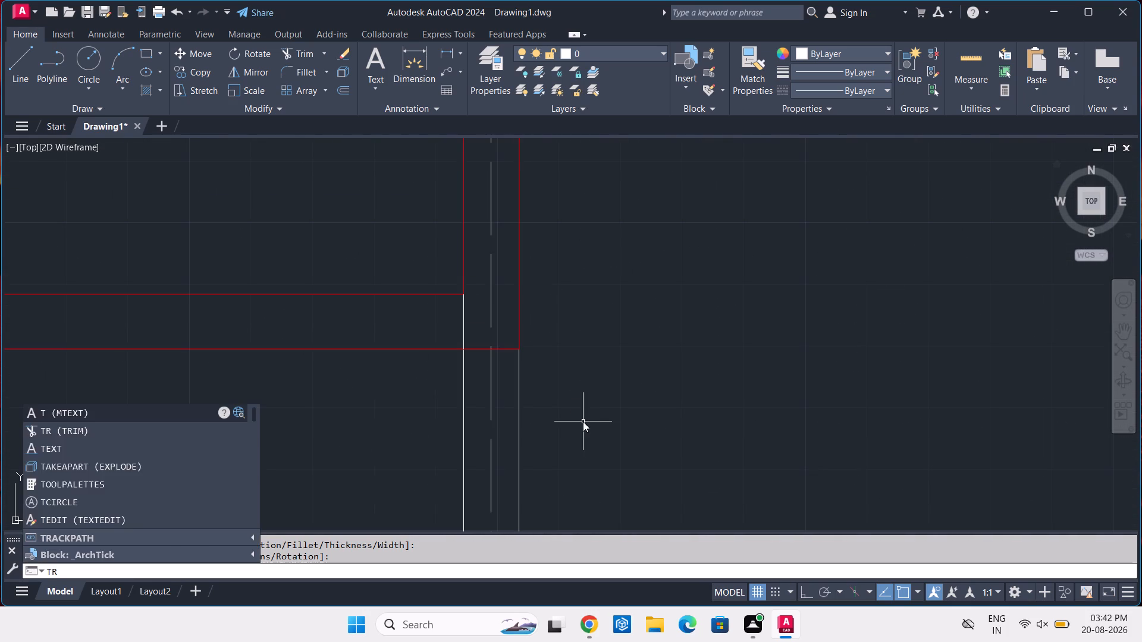
pyautogui.press('space')
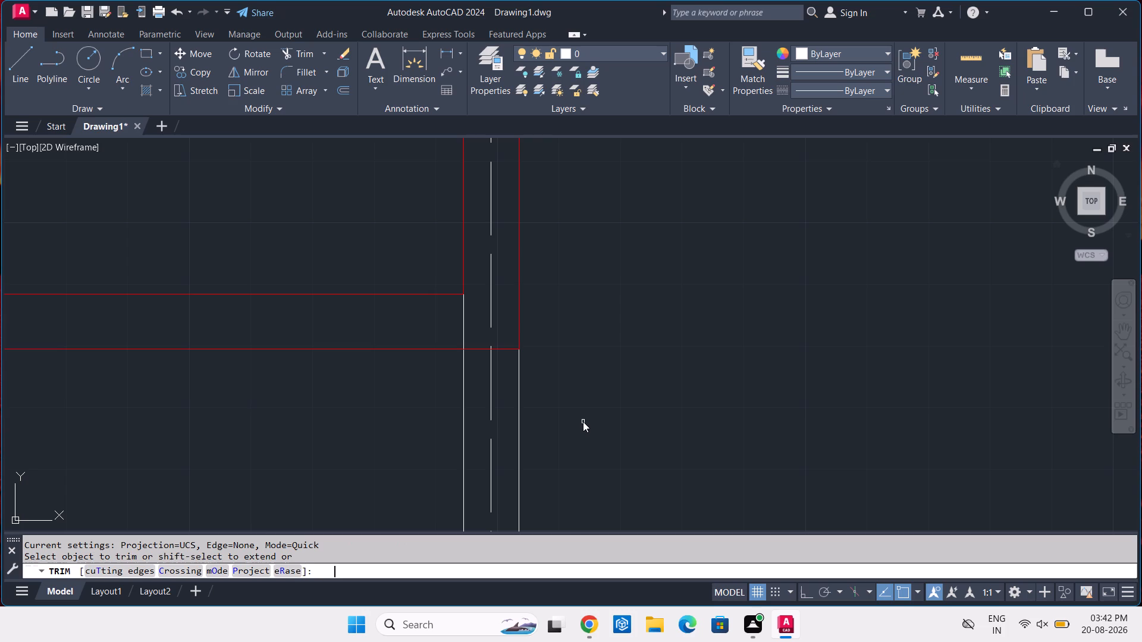
pyautogui.click(463, 332)
pyautogui.scroll(-3, 679, 302)
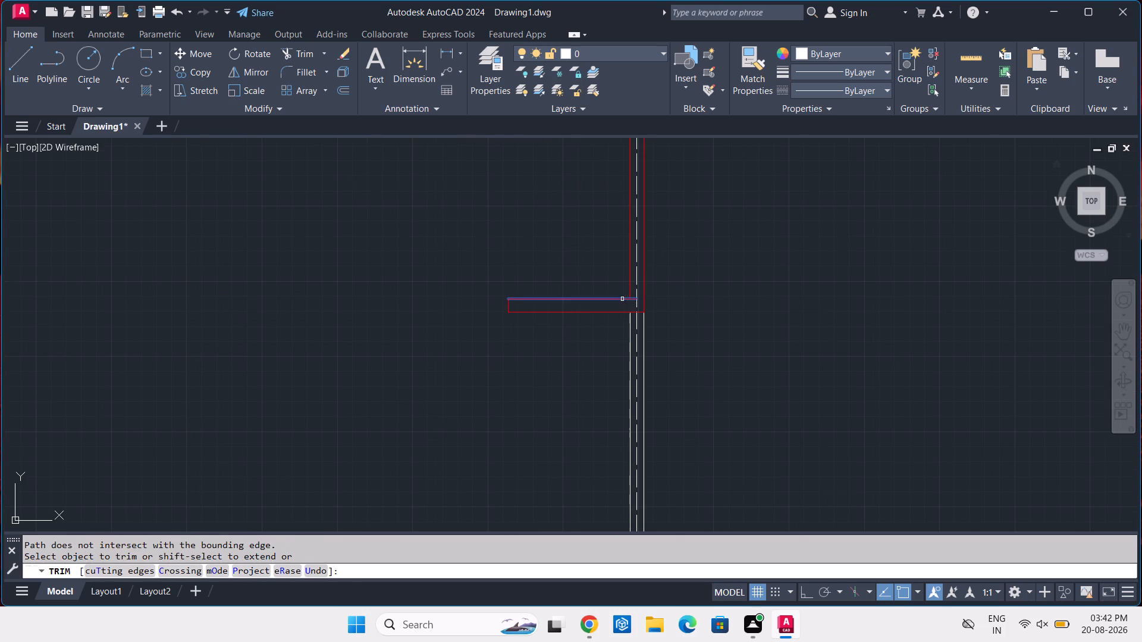
pyautogui.keyDown('shift'); pyautogui.scroll(2, 631, 291); pyautogui.keyUp('shift')
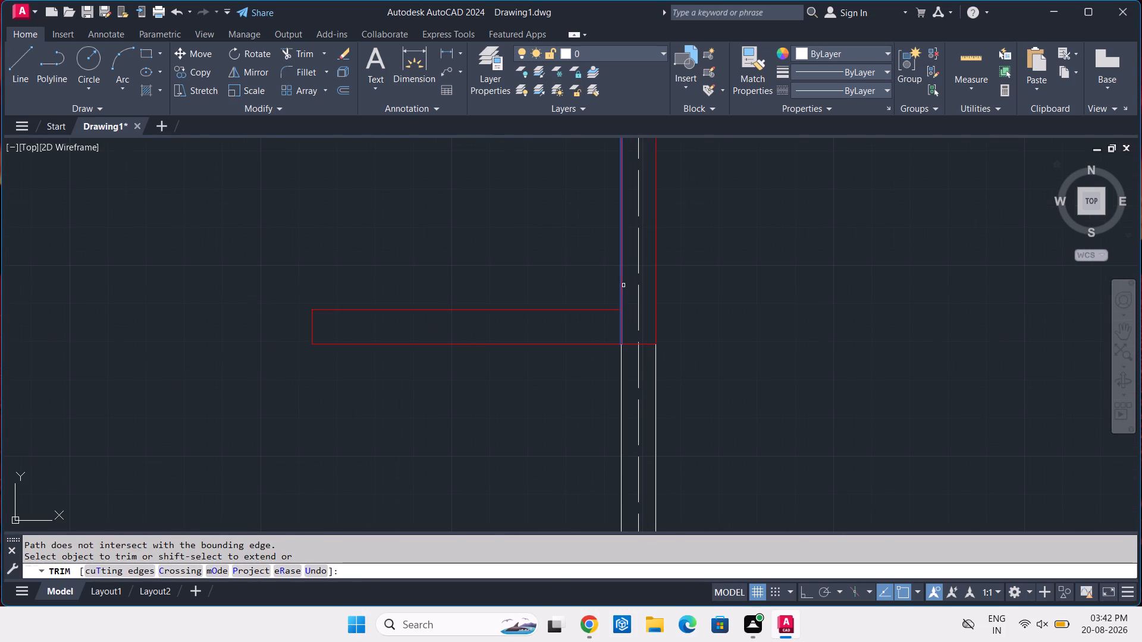
pyautogui.keyDown('shift'); pyautogui.click(622, 284); pyautogui.keyUp('shift')
pyautogui.press('Escape')
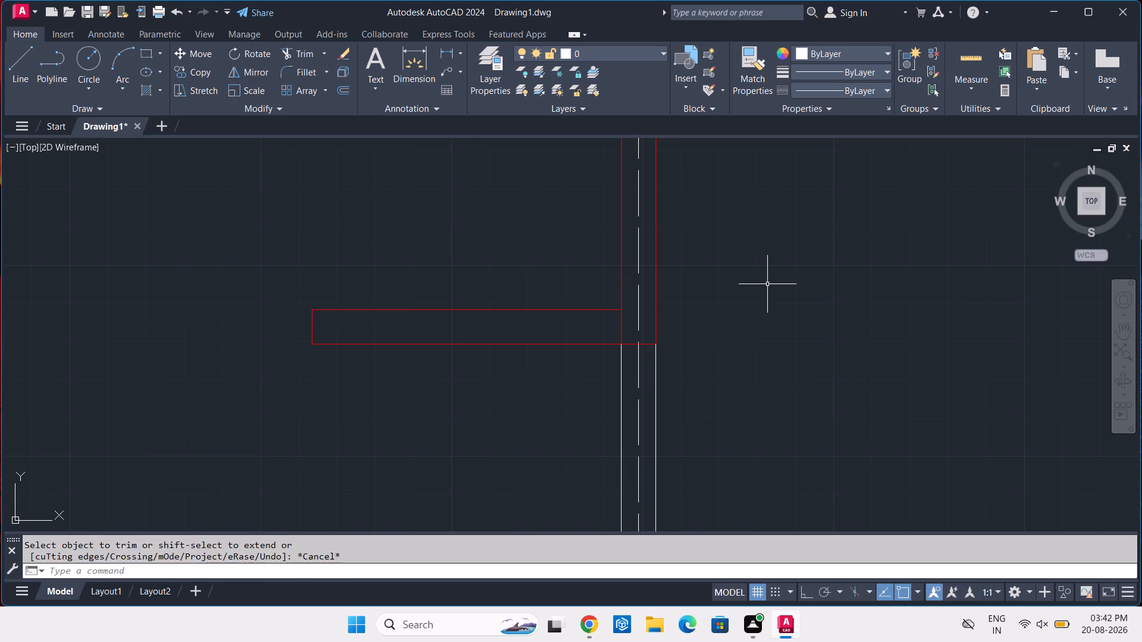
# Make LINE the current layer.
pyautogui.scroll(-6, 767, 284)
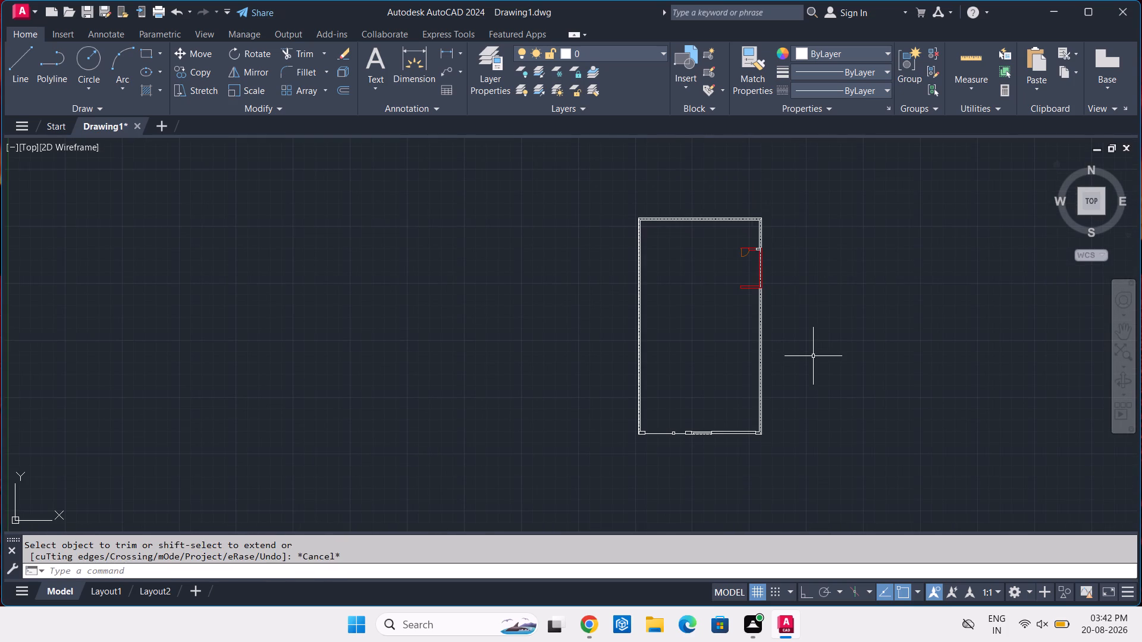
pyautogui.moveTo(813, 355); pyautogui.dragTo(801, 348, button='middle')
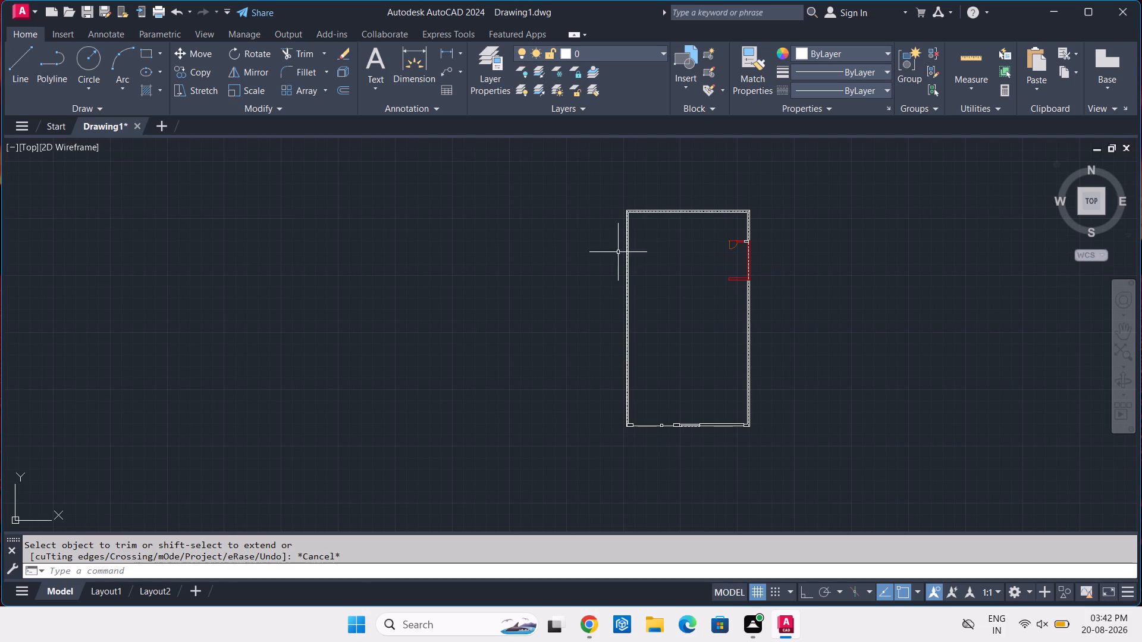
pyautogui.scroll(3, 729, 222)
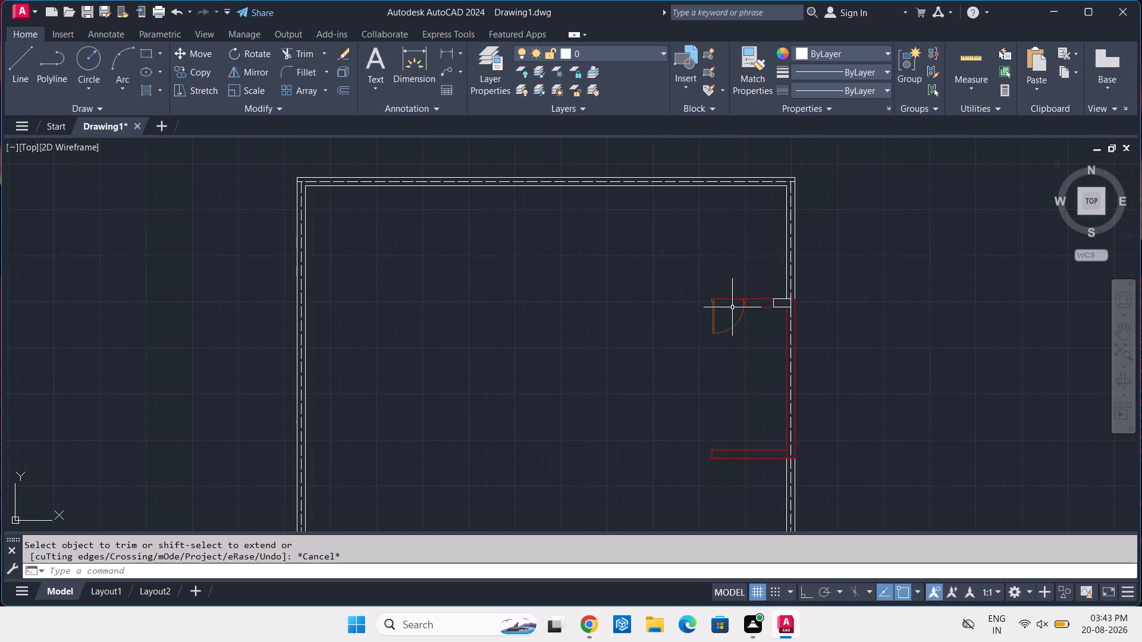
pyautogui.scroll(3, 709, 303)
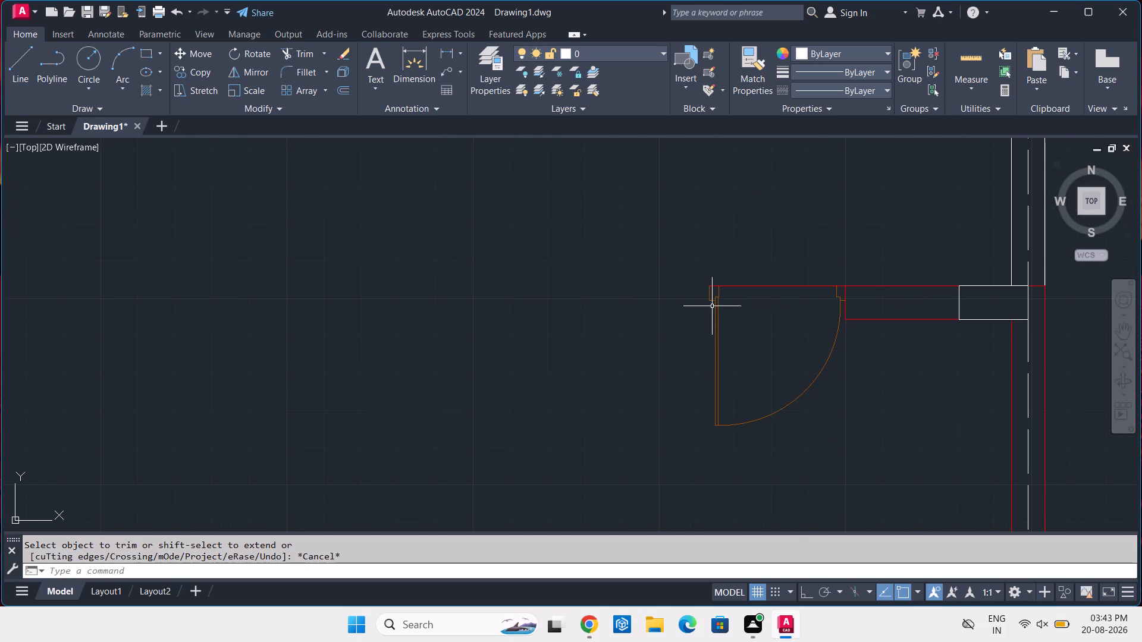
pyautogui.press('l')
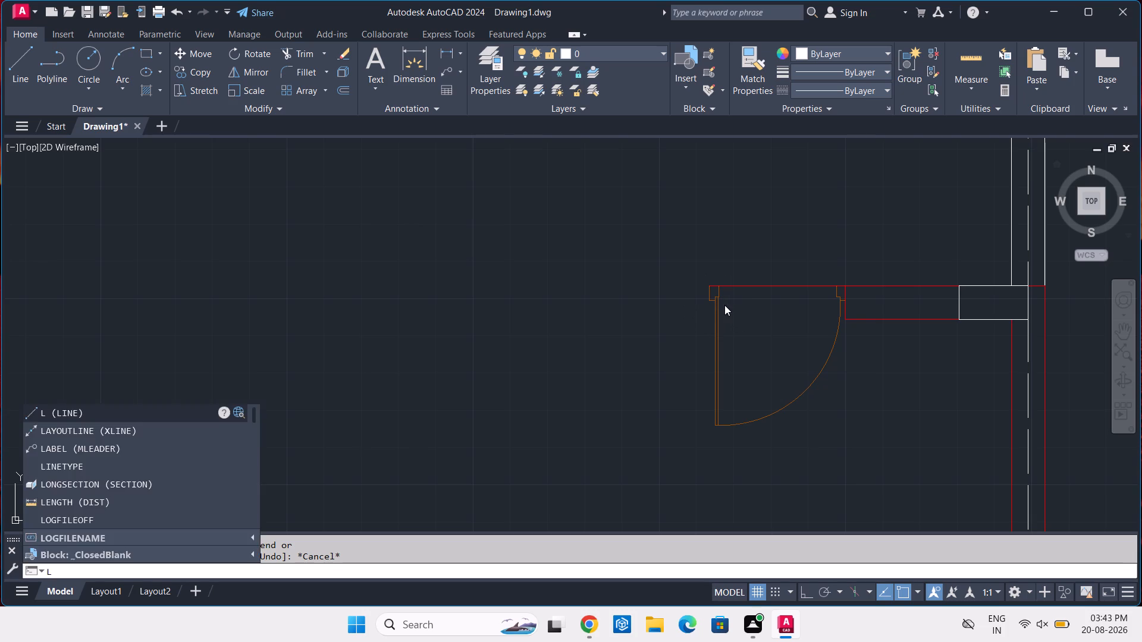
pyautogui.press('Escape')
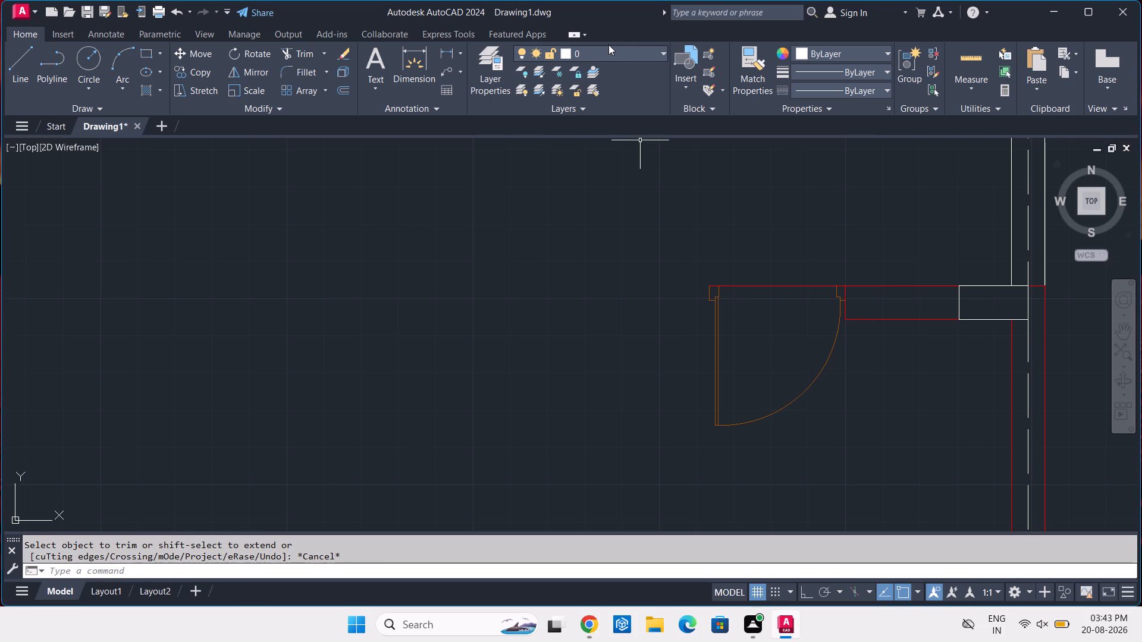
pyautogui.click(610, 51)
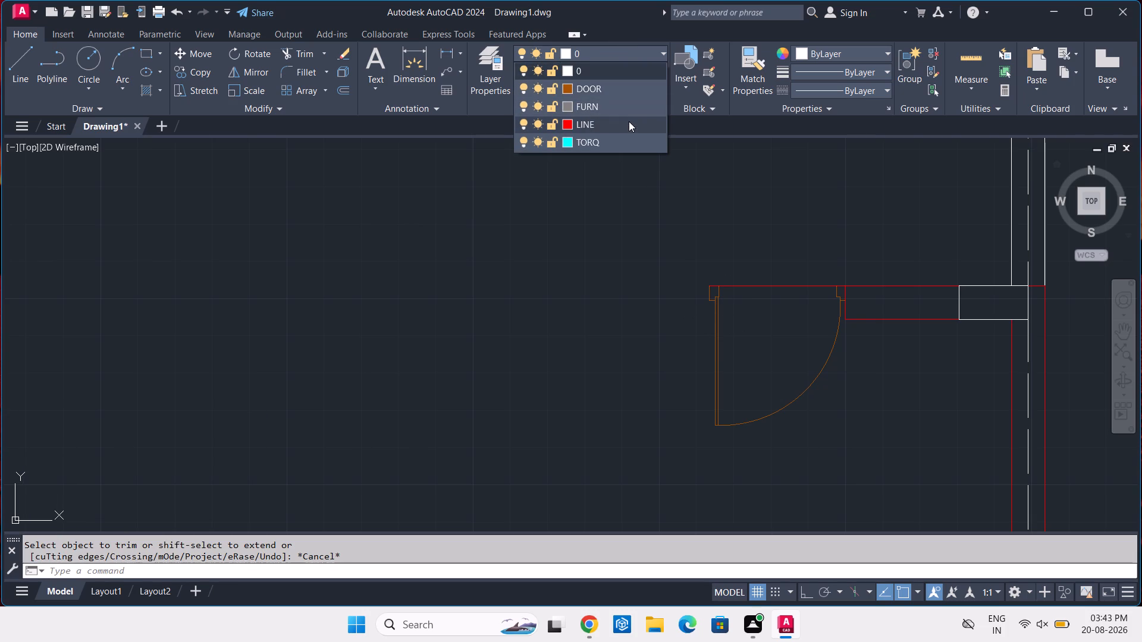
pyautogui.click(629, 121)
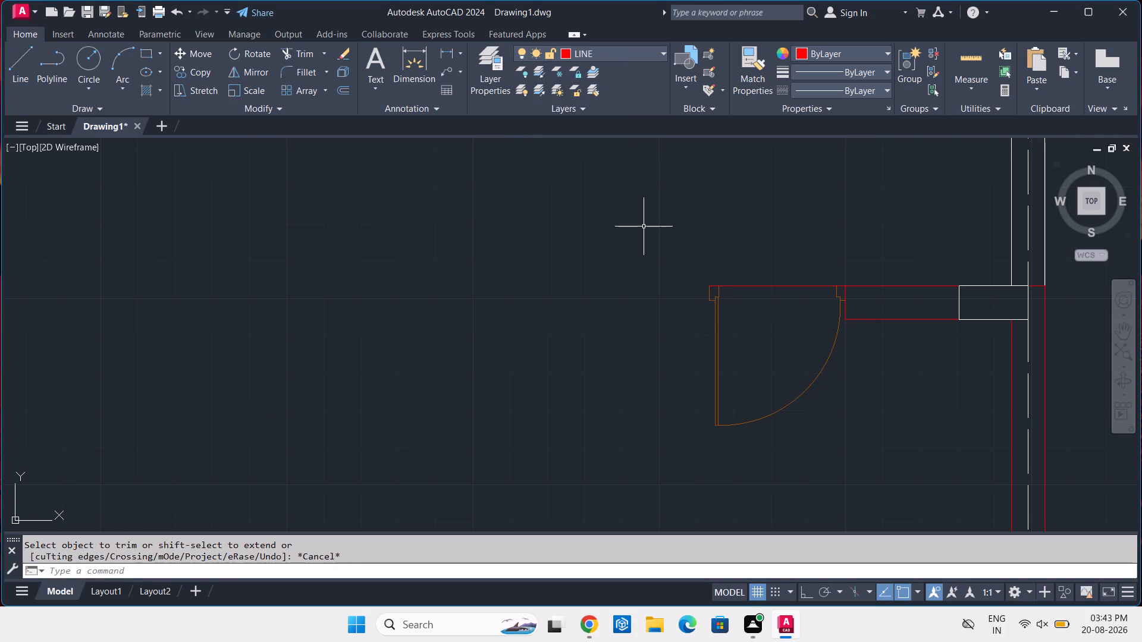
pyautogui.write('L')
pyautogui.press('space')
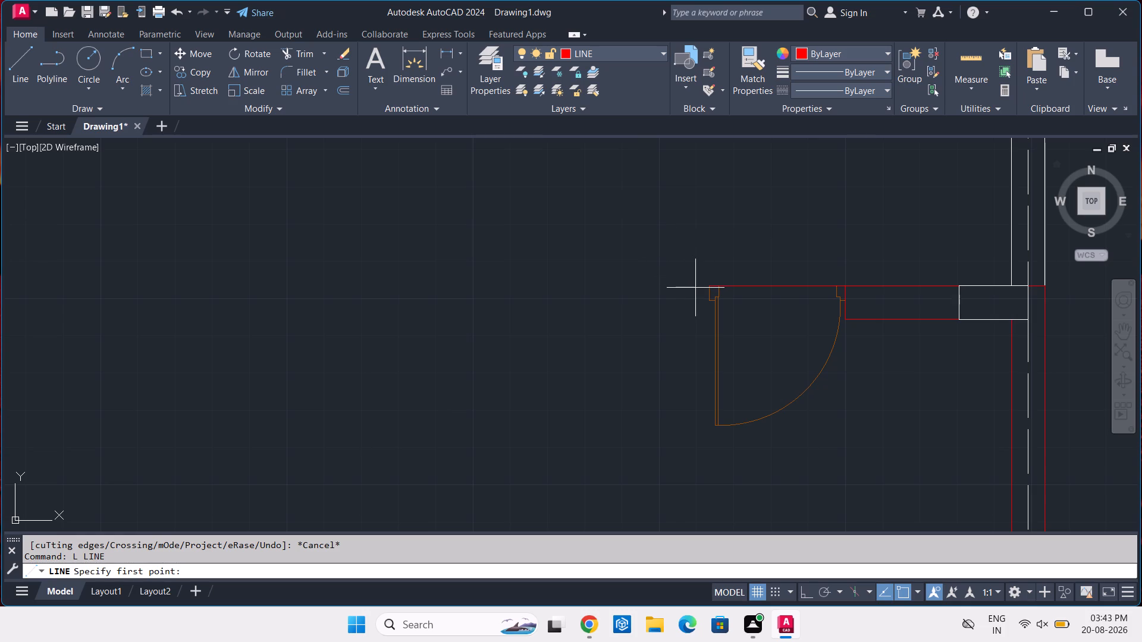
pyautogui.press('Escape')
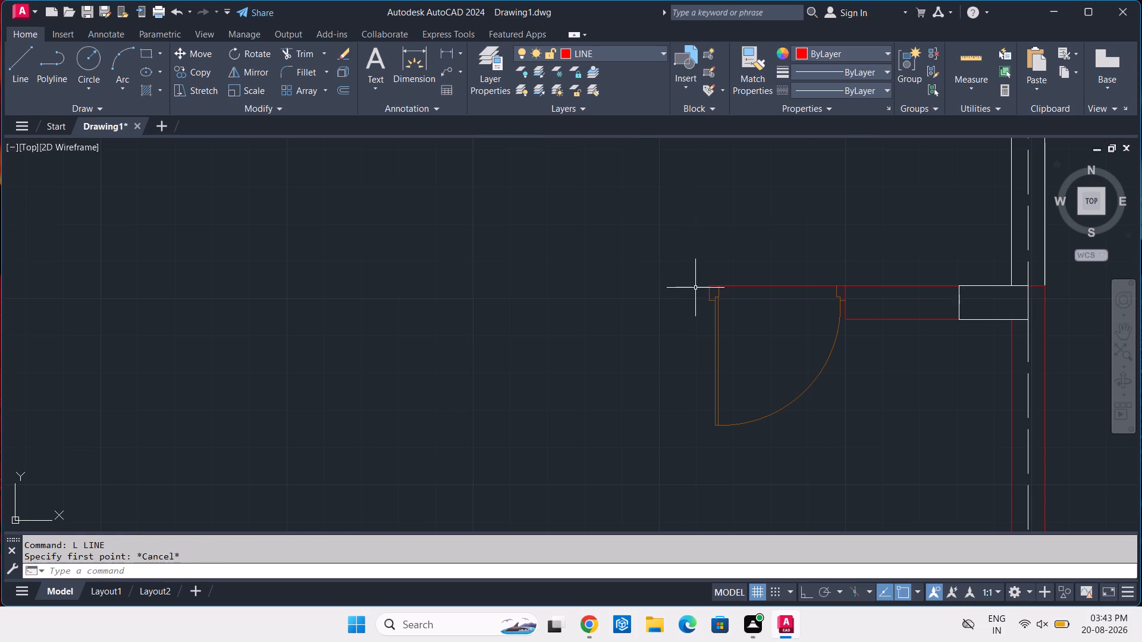
# Trim the wall stub's upper edge across the door opening and over the west and east jambs.
pyautogui.write('TR')
pyautogui.press('space')
pyautogui.click(792, 269)
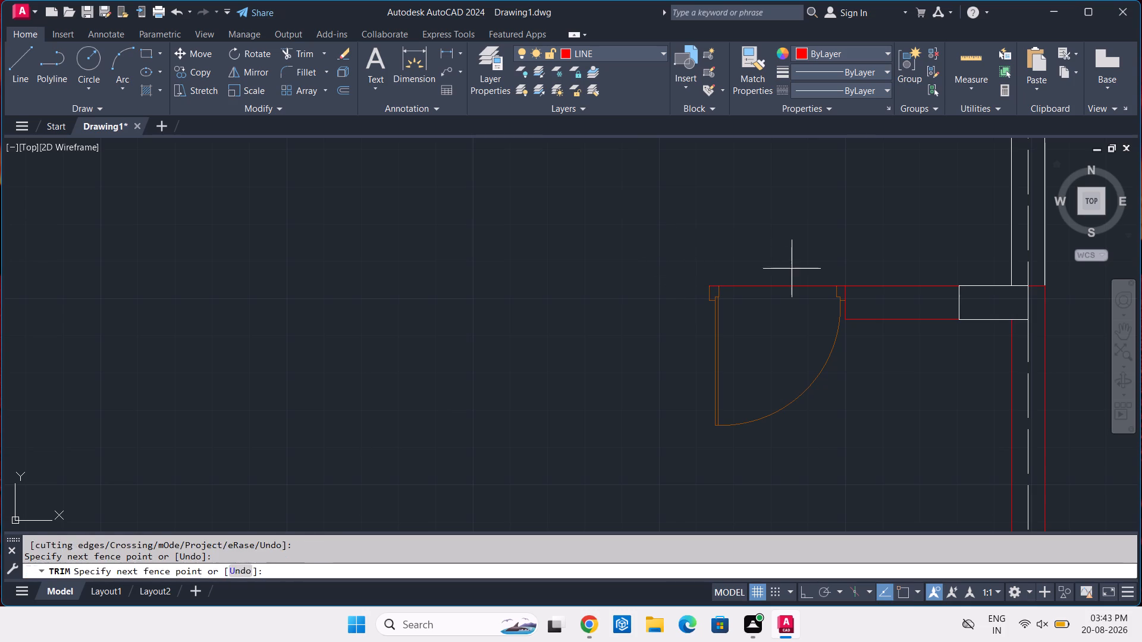
pyautogui.click(783, 328)
pyautogui.scroll(3, 704, 277)
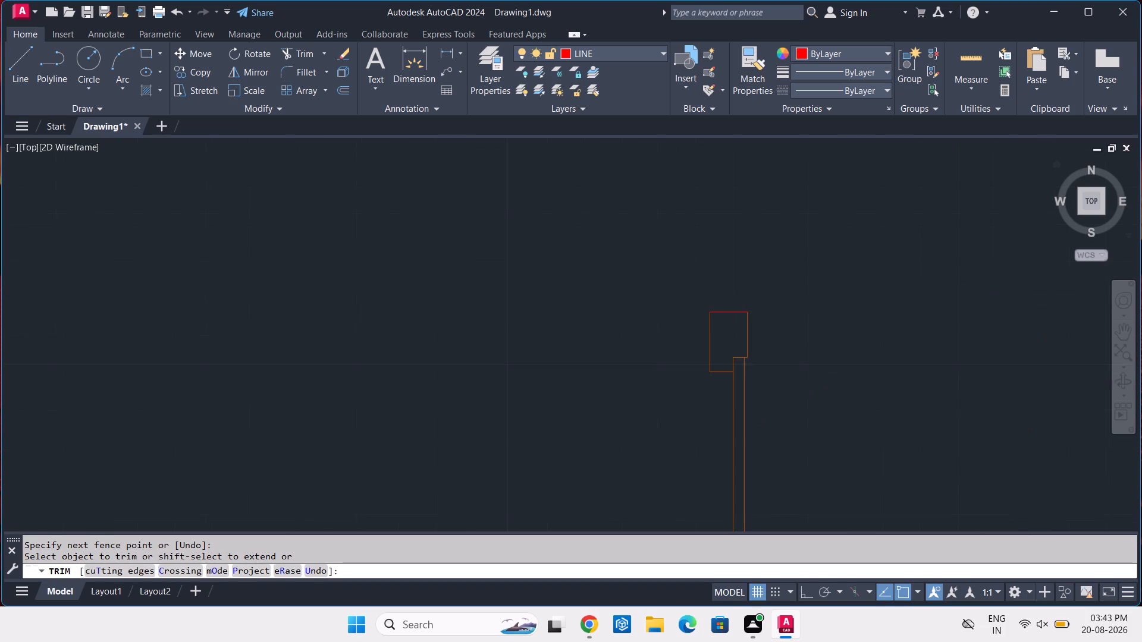
pyautogui.scroll(1, 704, 277)
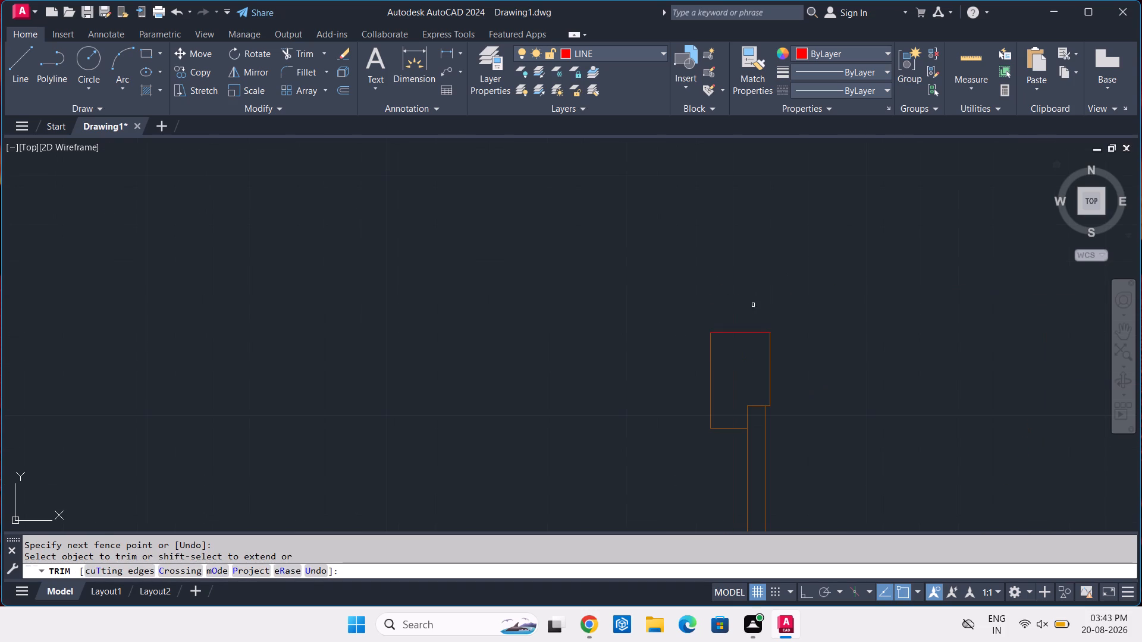
pyautogui.scroll(2, 751, 308)
pyautogui.click(756, 336)
pyautogui.click(728, 394)
pyautogui.scroll(-7, 746, 383)
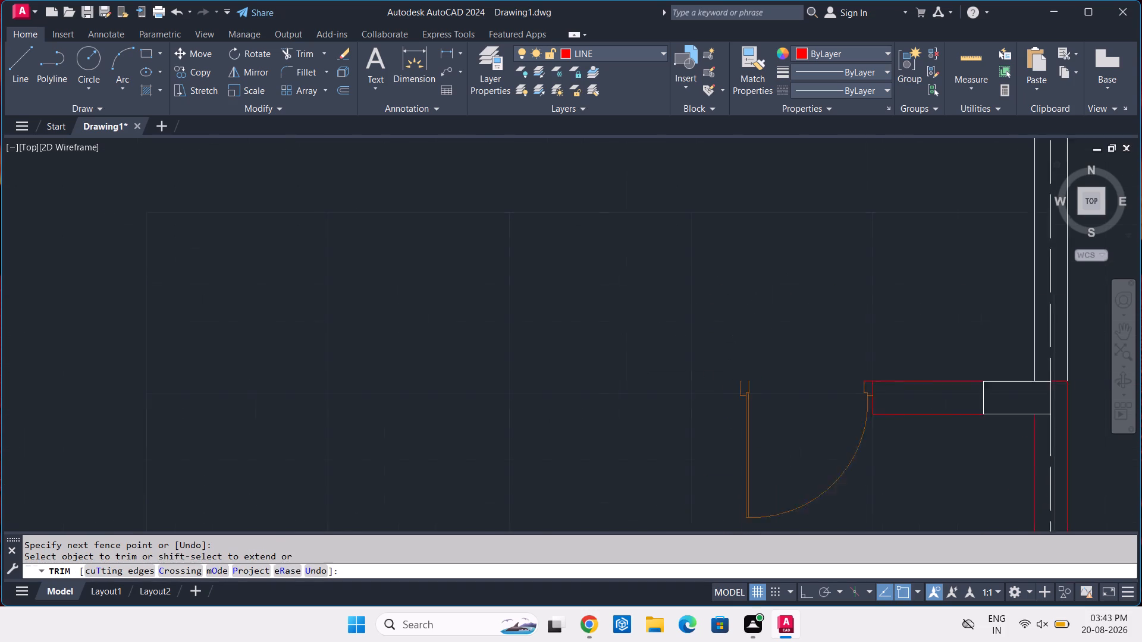
pyautogui.scroll(4, 816, 382)
pyautogui.click(838, 374)
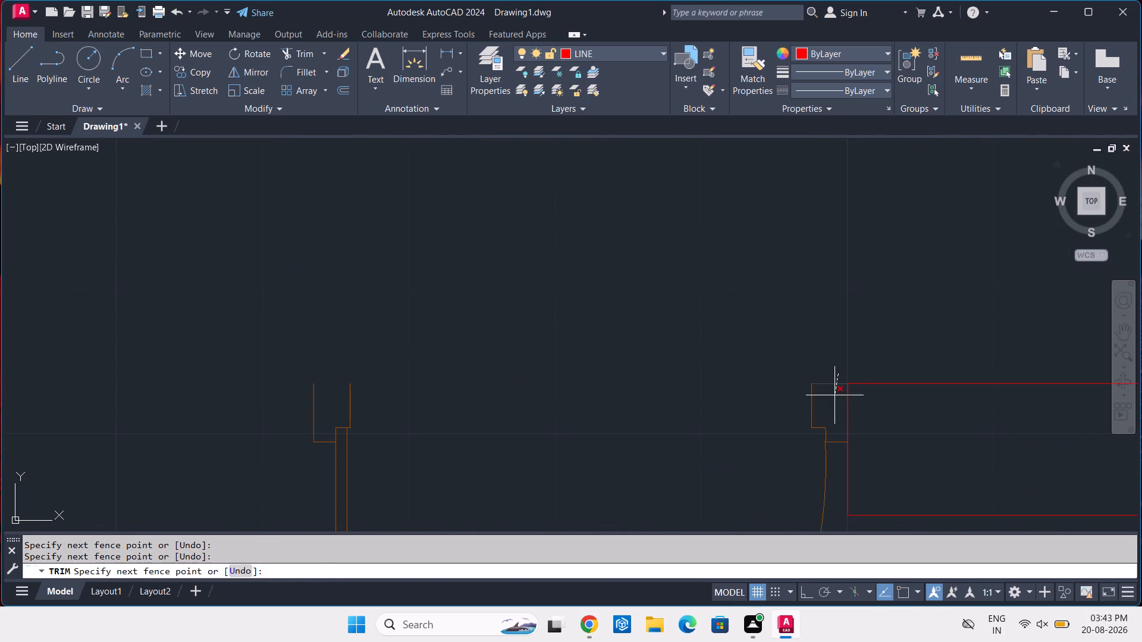
pyautogui.click(834, 395)
pyautogui.press('Escape')
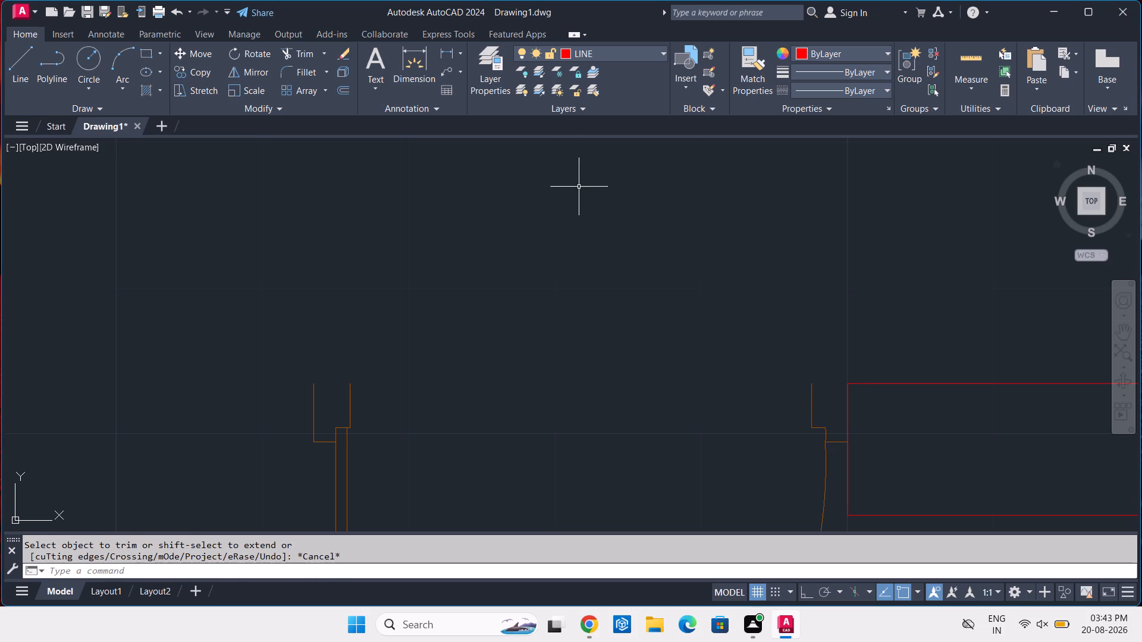
# Change the FURN layer's color to index color 140.
pyautogui.click(576, 49)
pyautogui.click(570, 105)
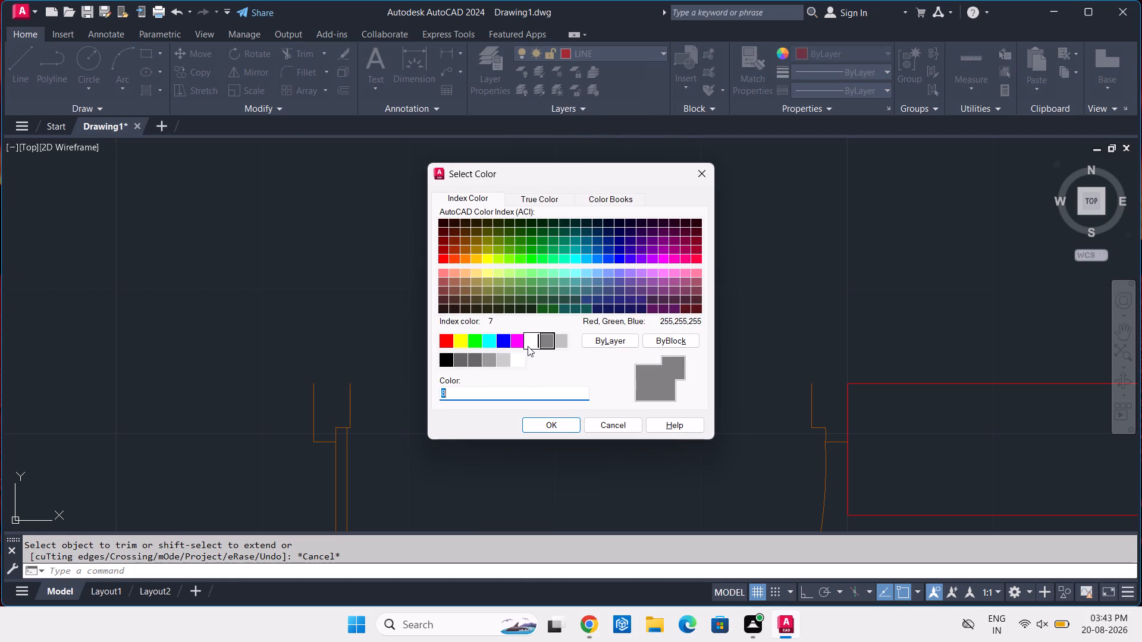
pyautogui.click(591, 260)
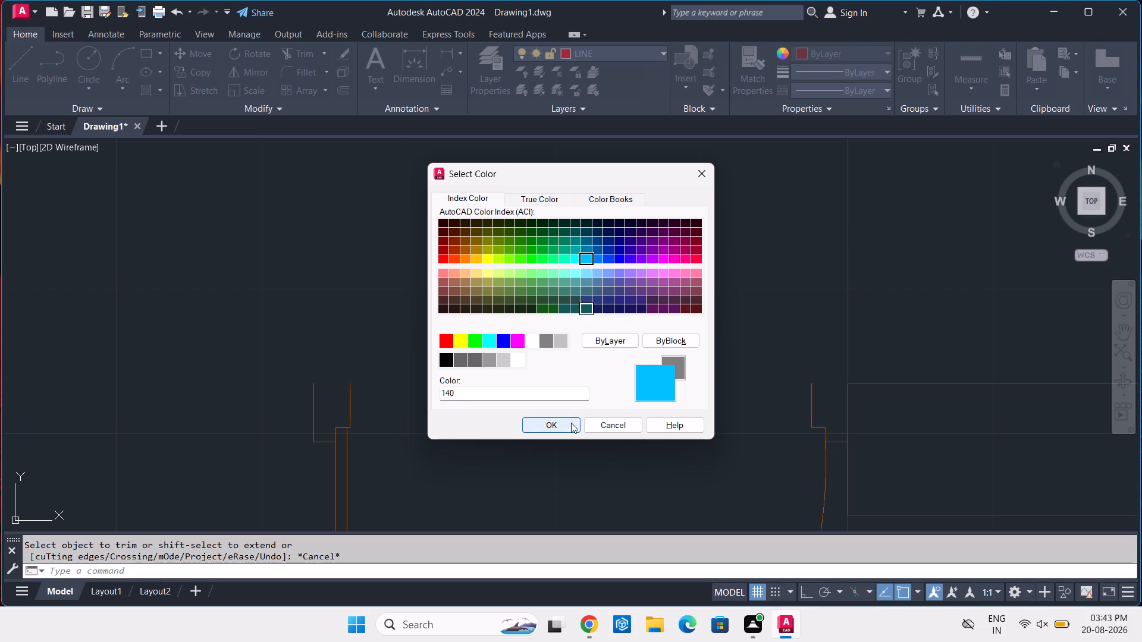
pyautogui.click(571, 423)
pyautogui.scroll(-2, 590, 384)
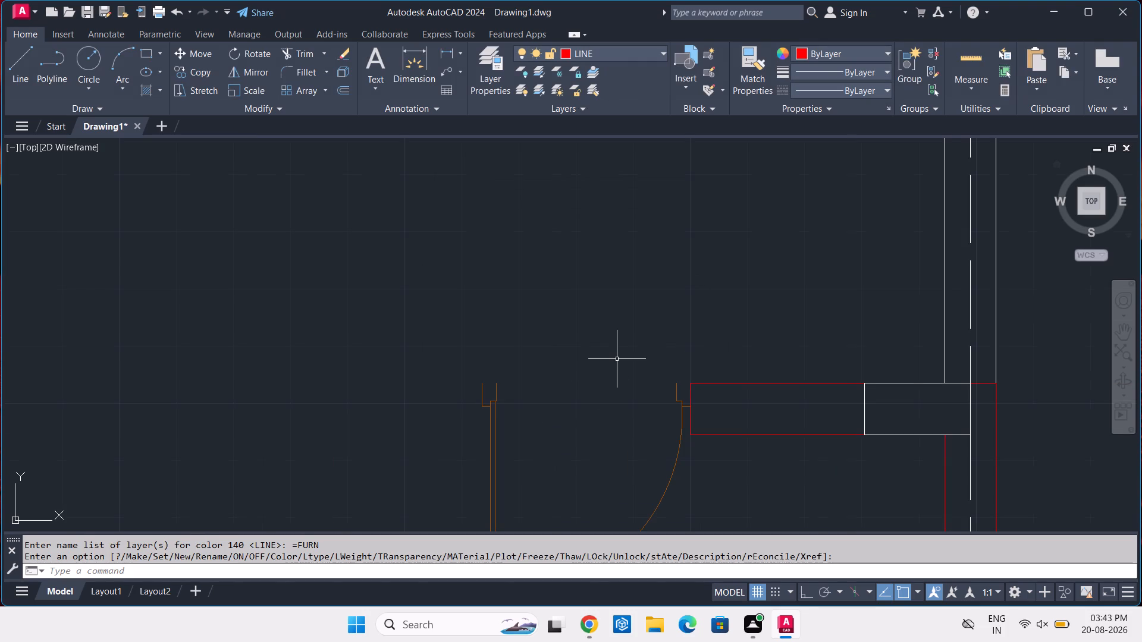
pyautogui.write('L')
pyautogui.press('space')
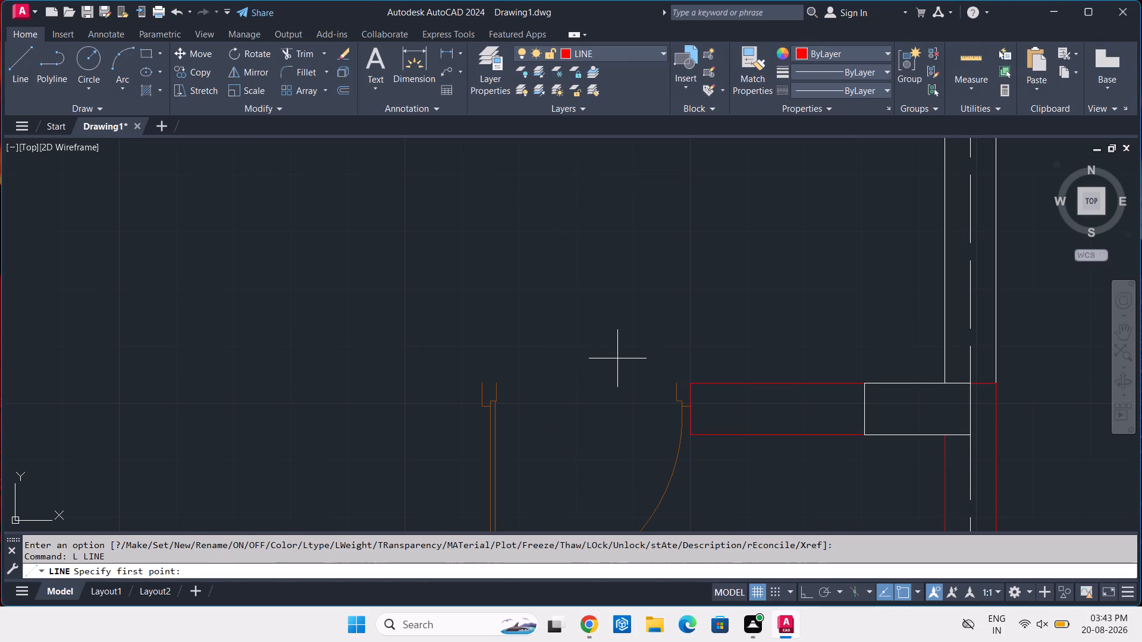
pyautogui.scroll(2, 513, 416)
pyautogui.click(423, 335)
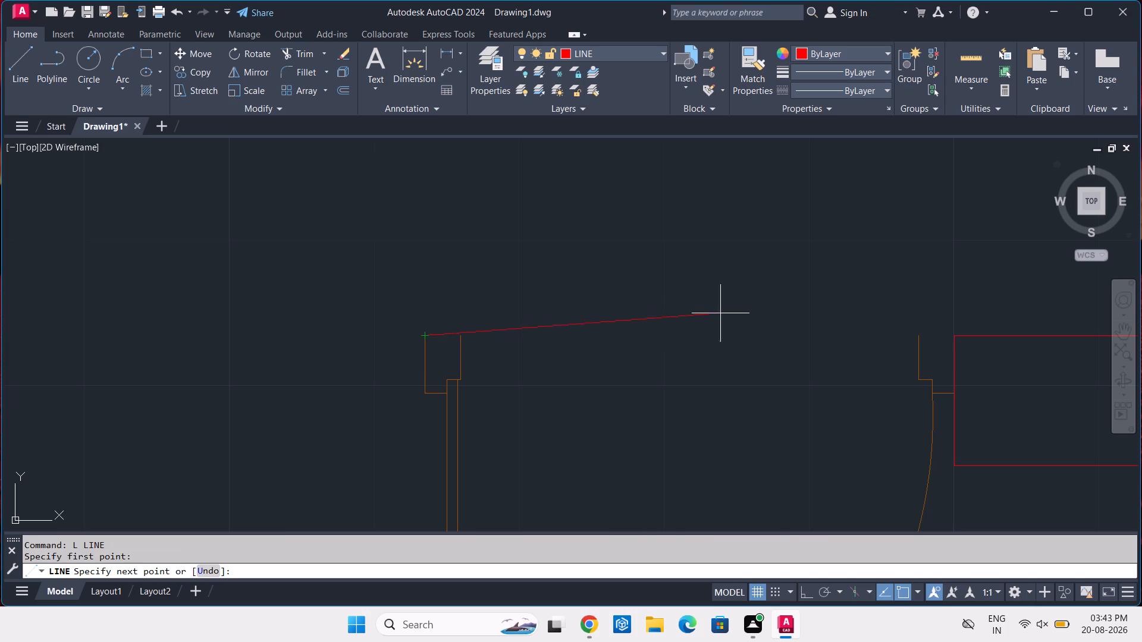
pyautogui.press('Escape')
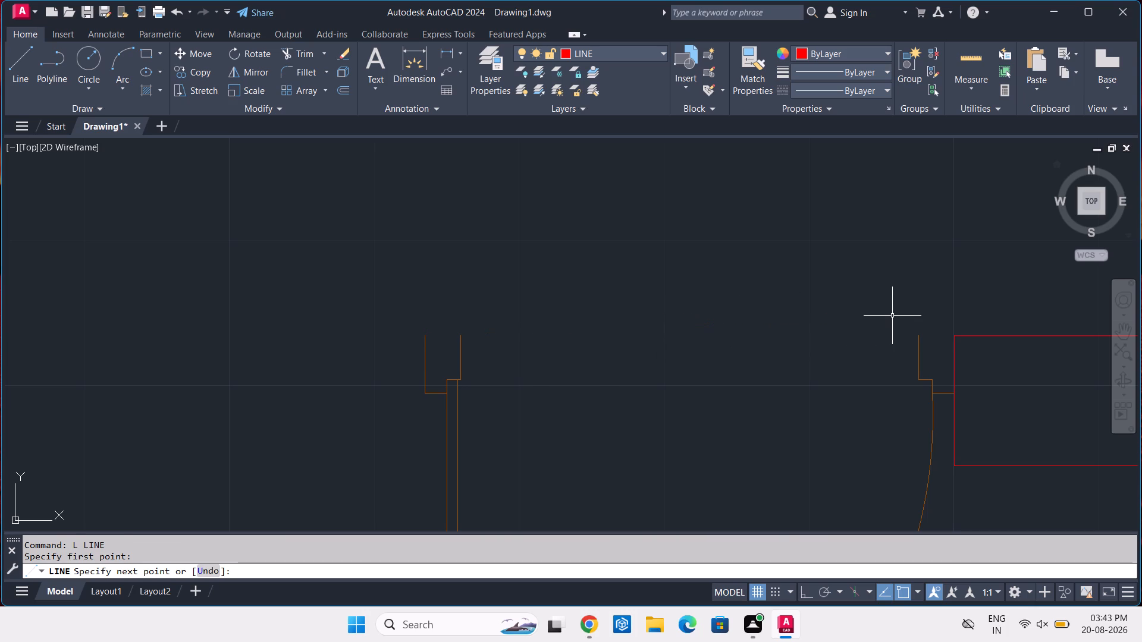
# Make FURN the current layer.
pyautogui.click(634, 58)
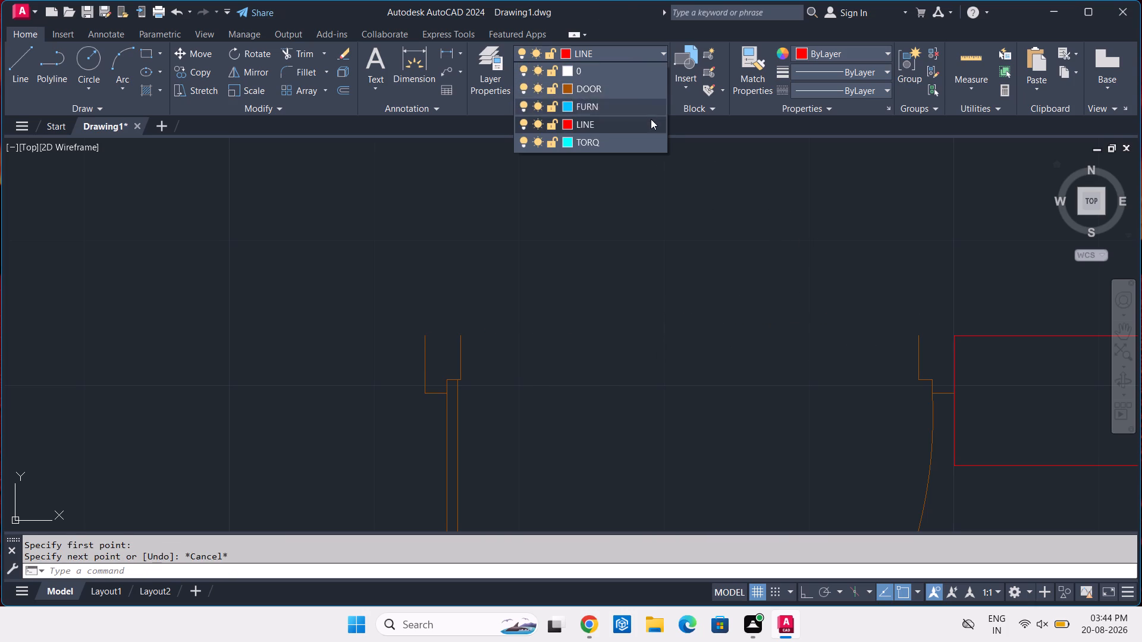
pyautogui.click(654, 105)
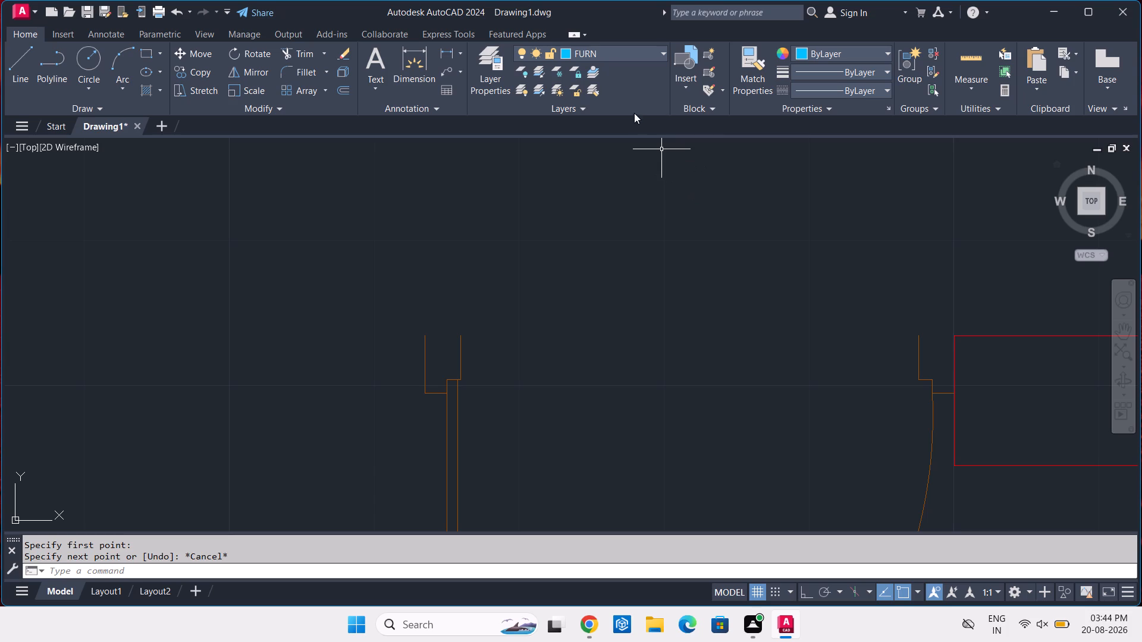
# On the TORQ layer, draw a line across the top of the door opening, from the west frame's outer corner to the east wall corner.
pyautogui.click(602, 52)
pyautogui.click(636, 138)
pyautogui.write('L')
pyautogui.press('space')
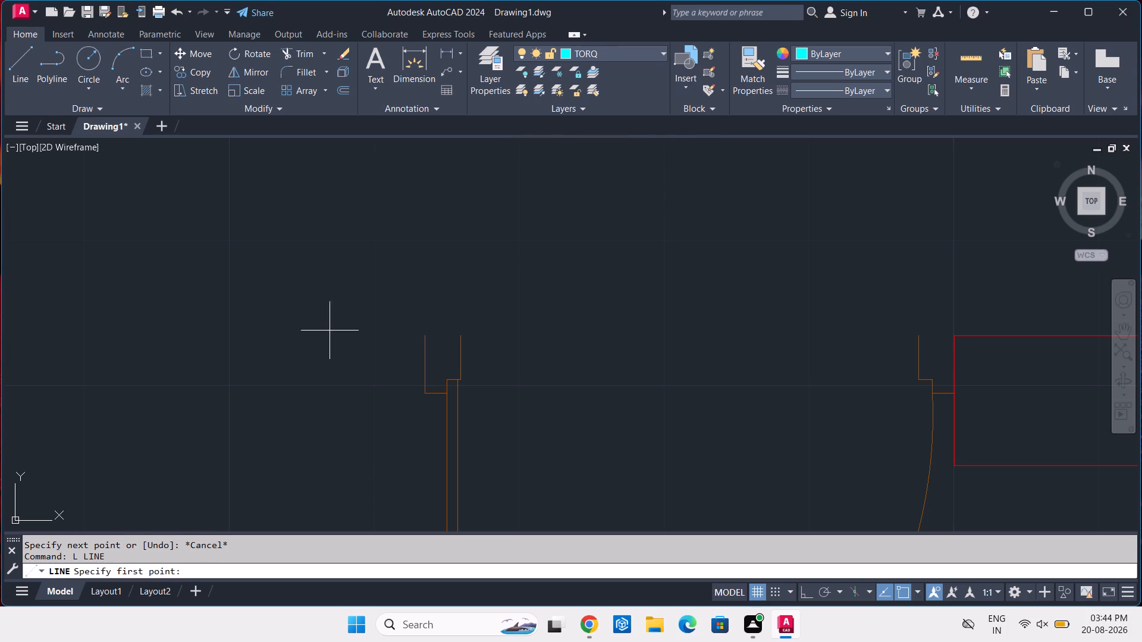
pyautogui.scroll(4, 426, 332)
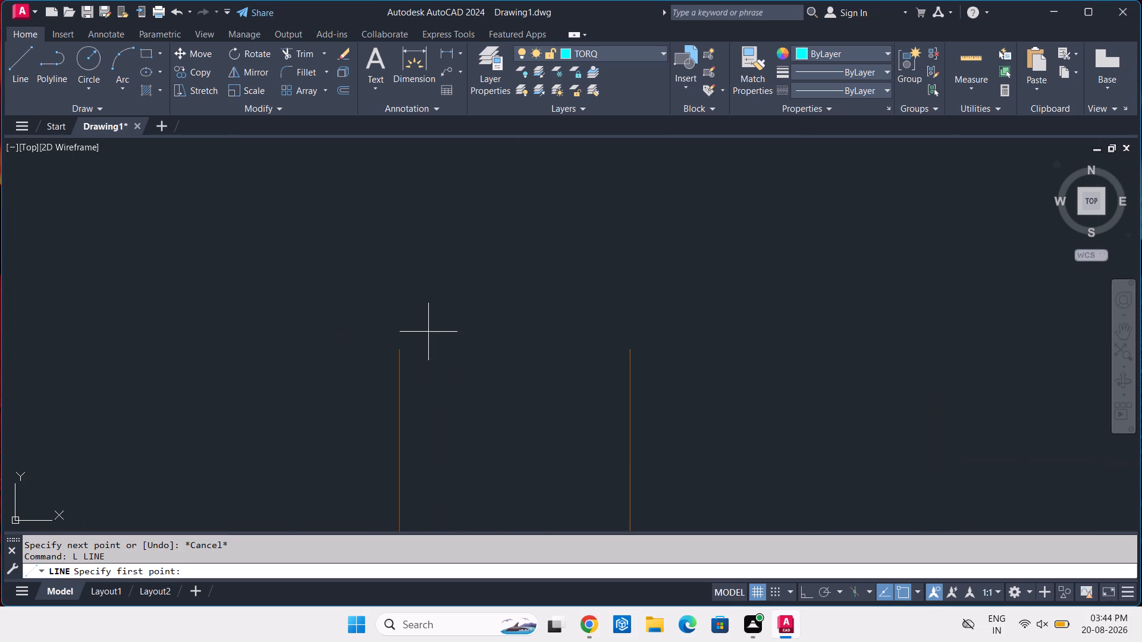
pyautogui.click(399, 350)
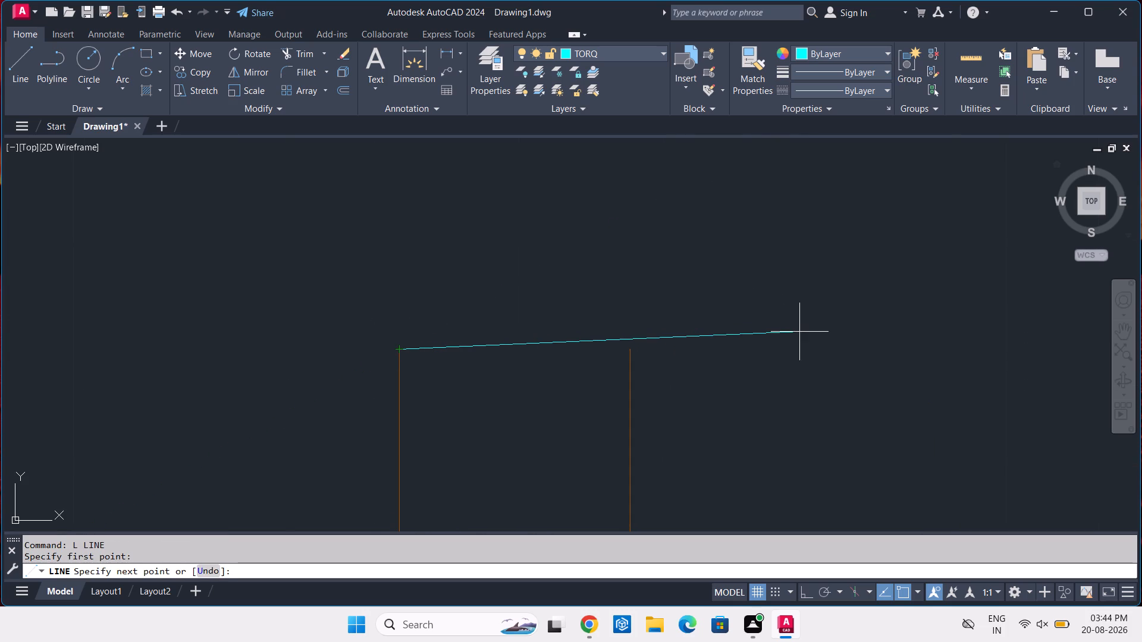
pyautogui.scroll(-5, 799, 332)
pyautogui.moveTo(830, 335); pyautogui.dragTo(498, 418, button='middle')
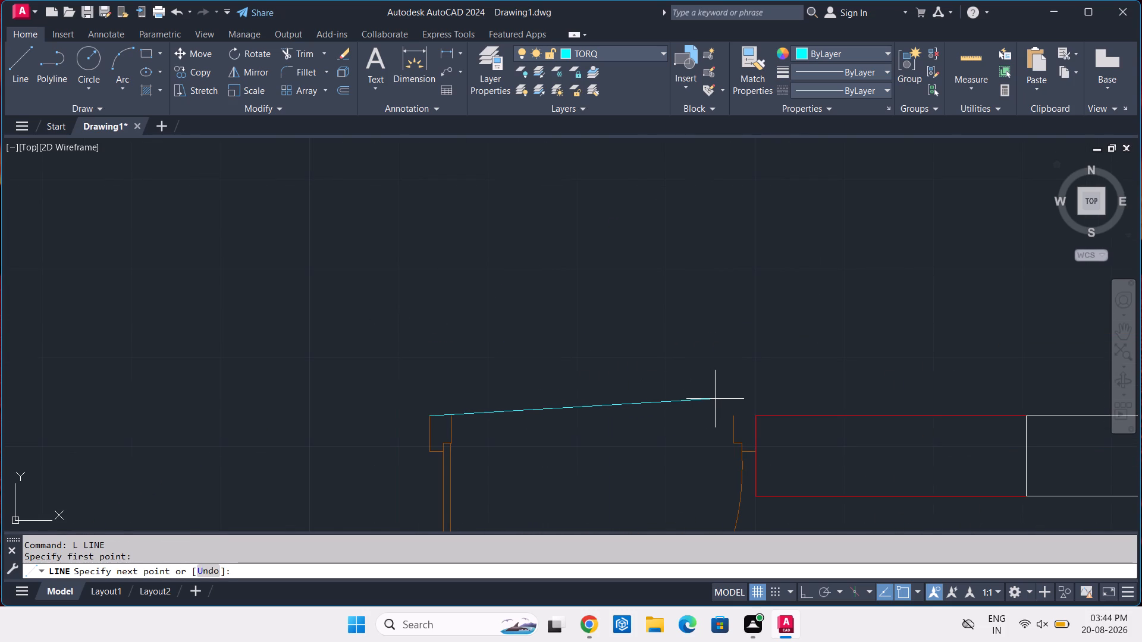
pyautogui.scroll(2, 750, 408)
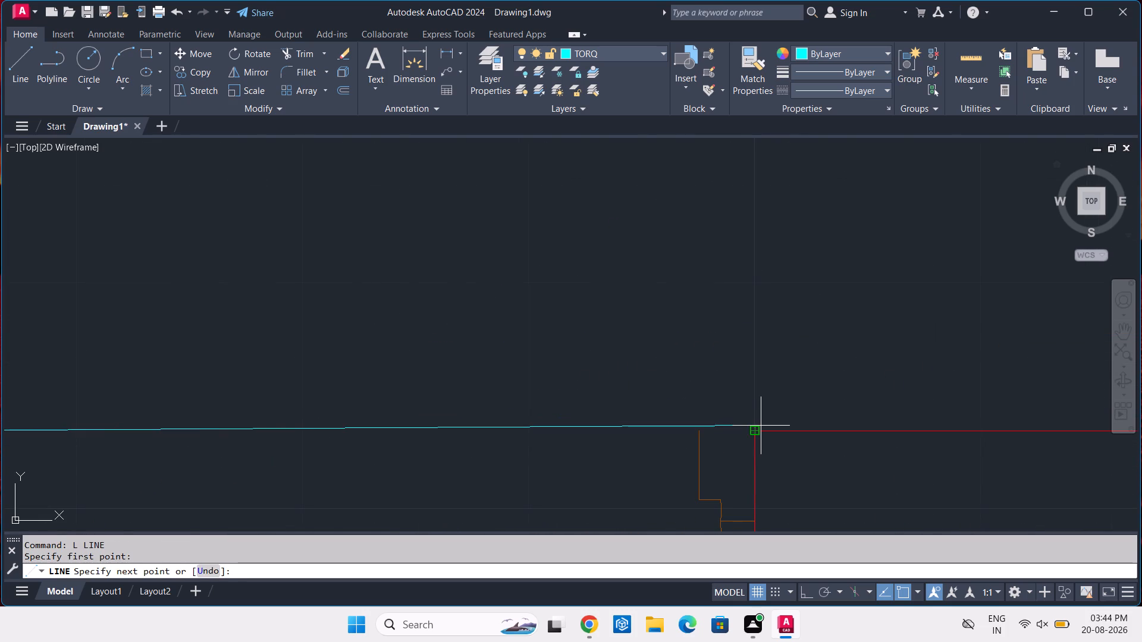
pyautogui.click(758, 433)
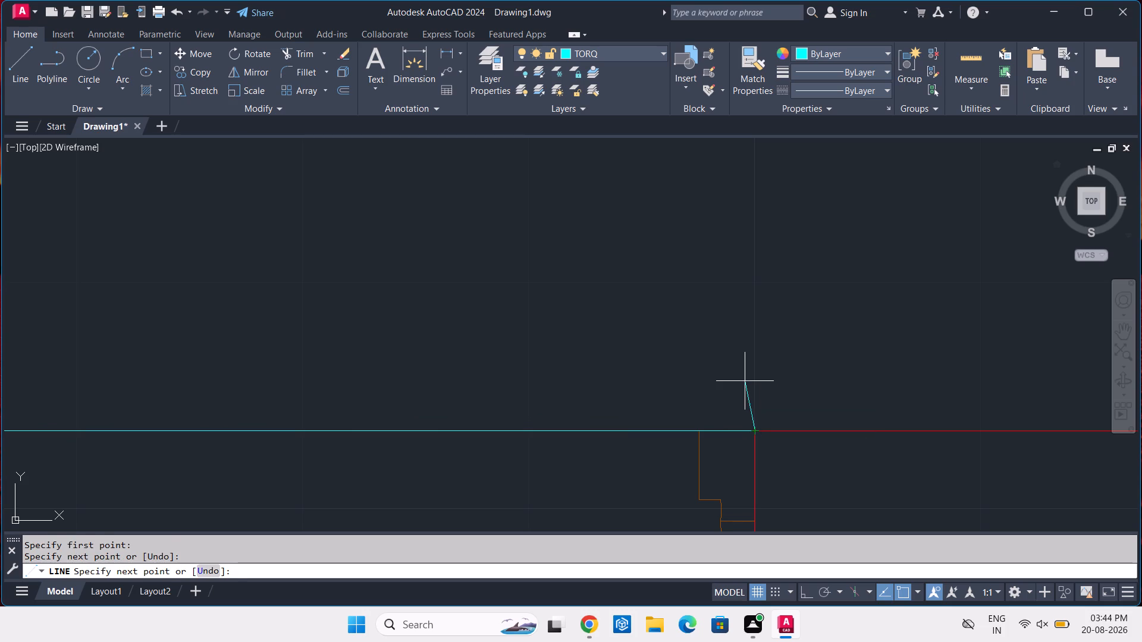
pyautogui.press('Return')
# Make LINE the current layer.
pyautogui.scroll(-5, 745, 381)
pyautogui.moveTo(736, 427); pyautogui.dragTo(727, 377, button='middle')
pyautogui.press('l')
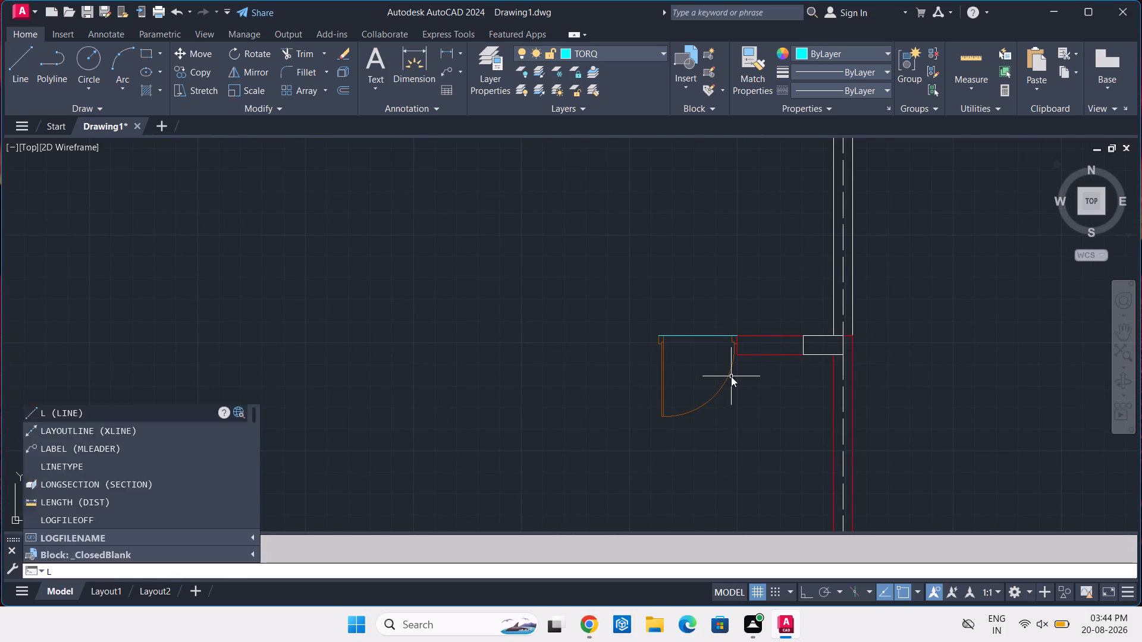
pyautogui.press('Escape')
pyautogui.click(624, 55)
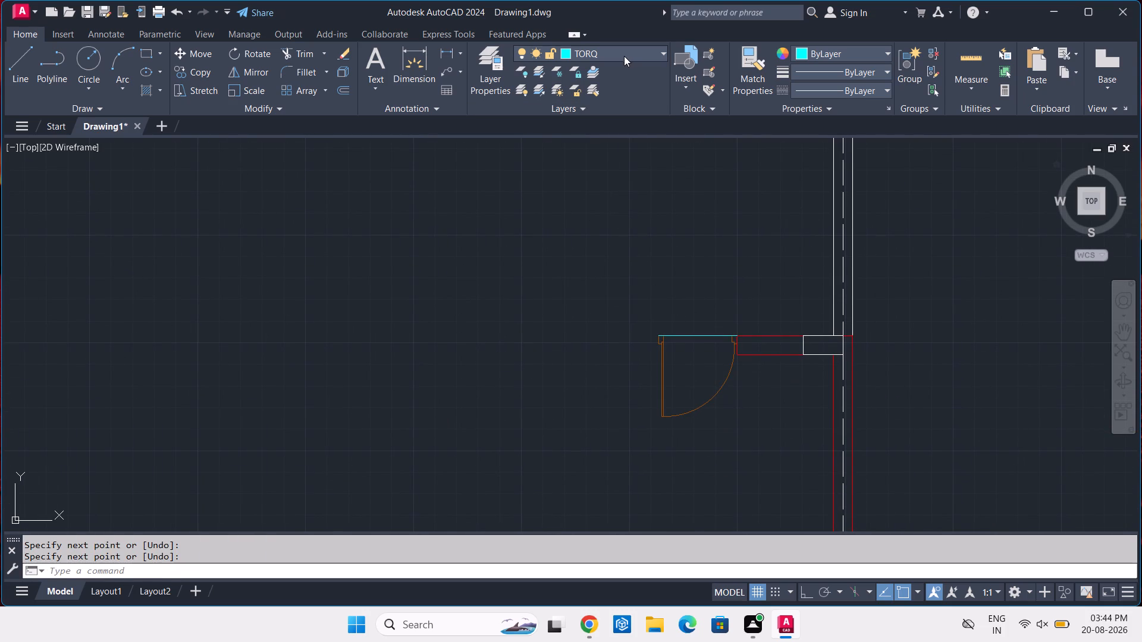
pyautogui.click(633, 126)
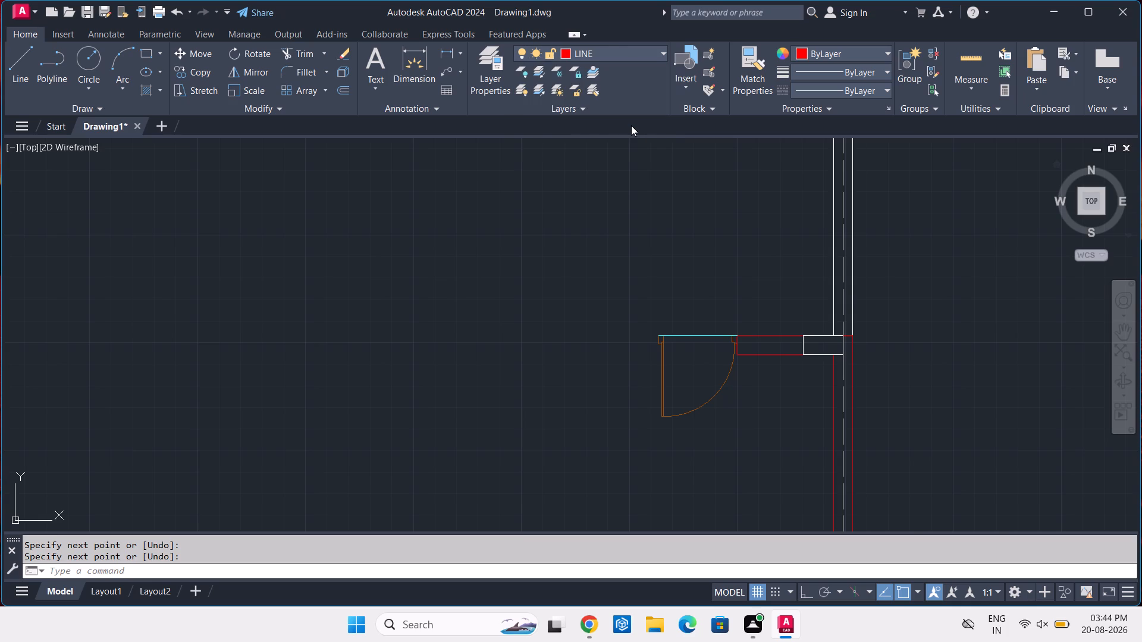
# With Ortho on, draw consecutive wall line segments west from the door frame's northwest corner: 4.5", 12'-9" and 9".
pyautogui.write('L')
pyautogui.press('space')
pyautogui.scroll(5, 644, 343)
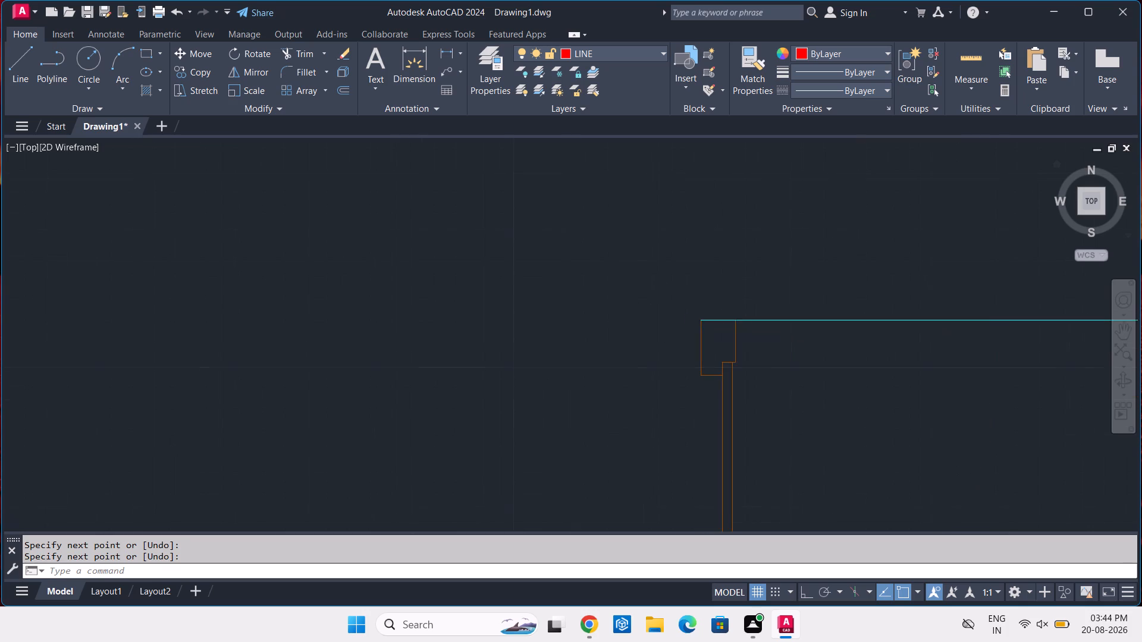
pyautogui.write('L')
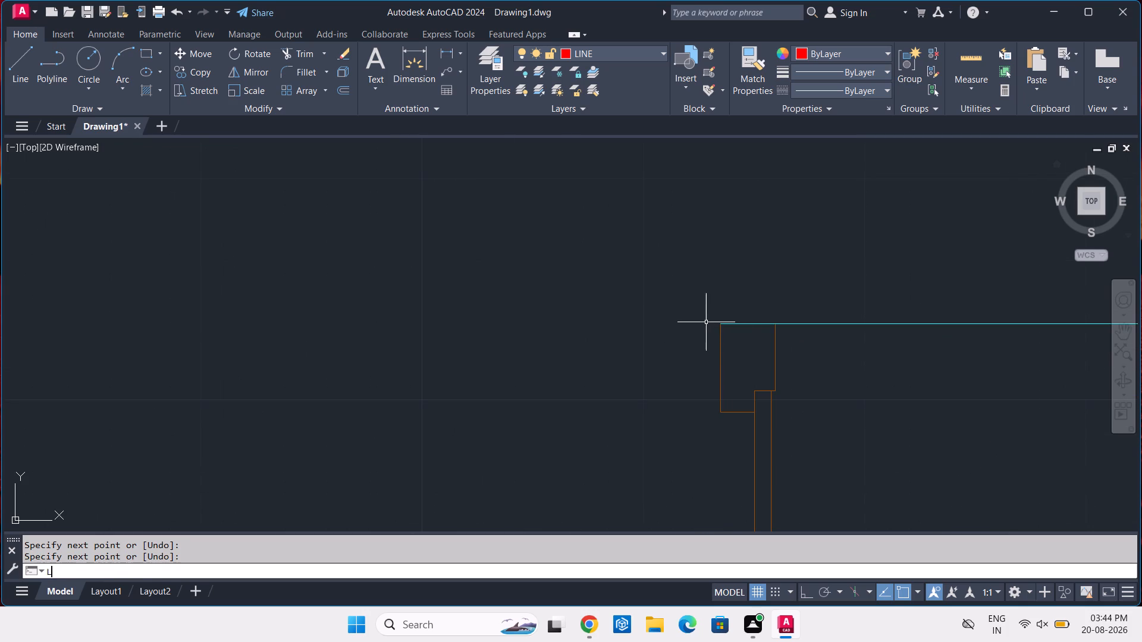
pyautogui.press('space')
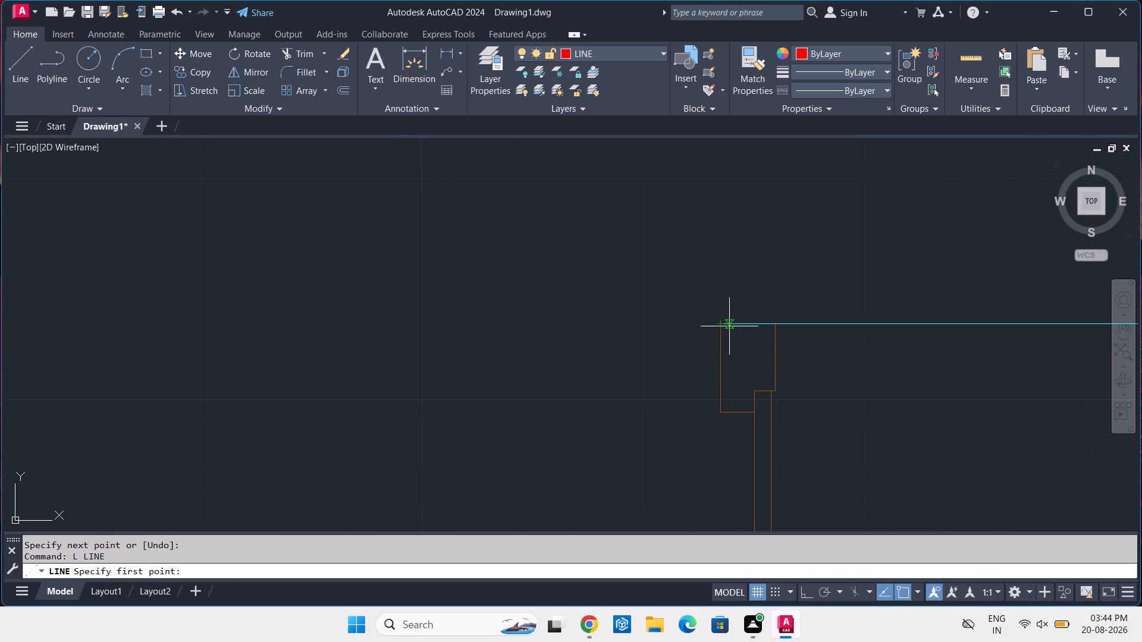
pyautogui.click(723, 325)
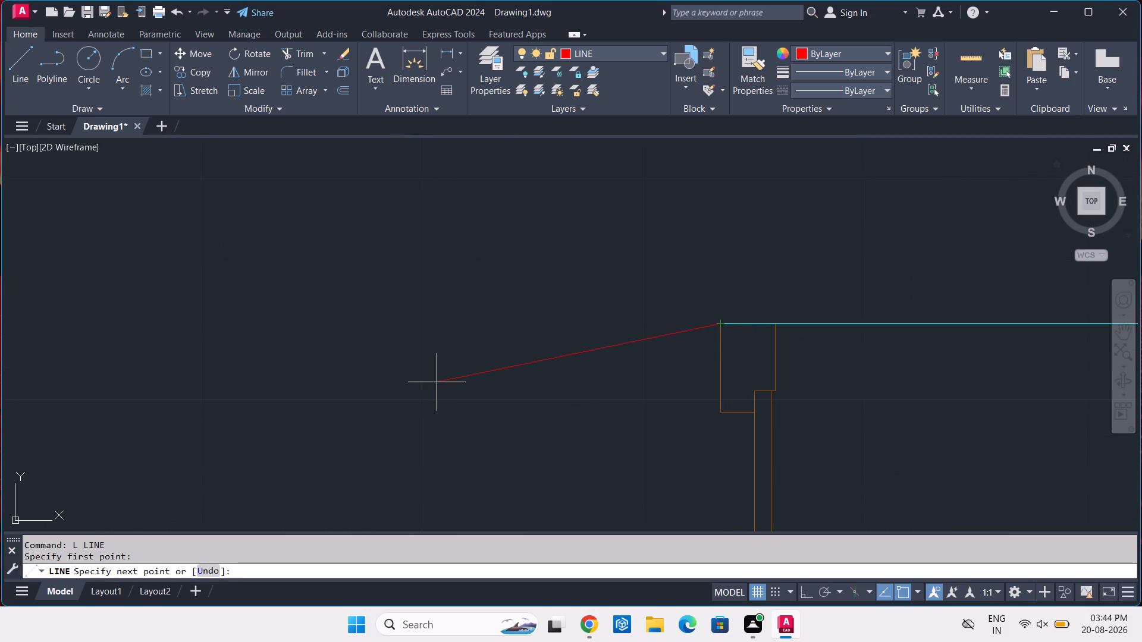
pyautogui.press('F8')
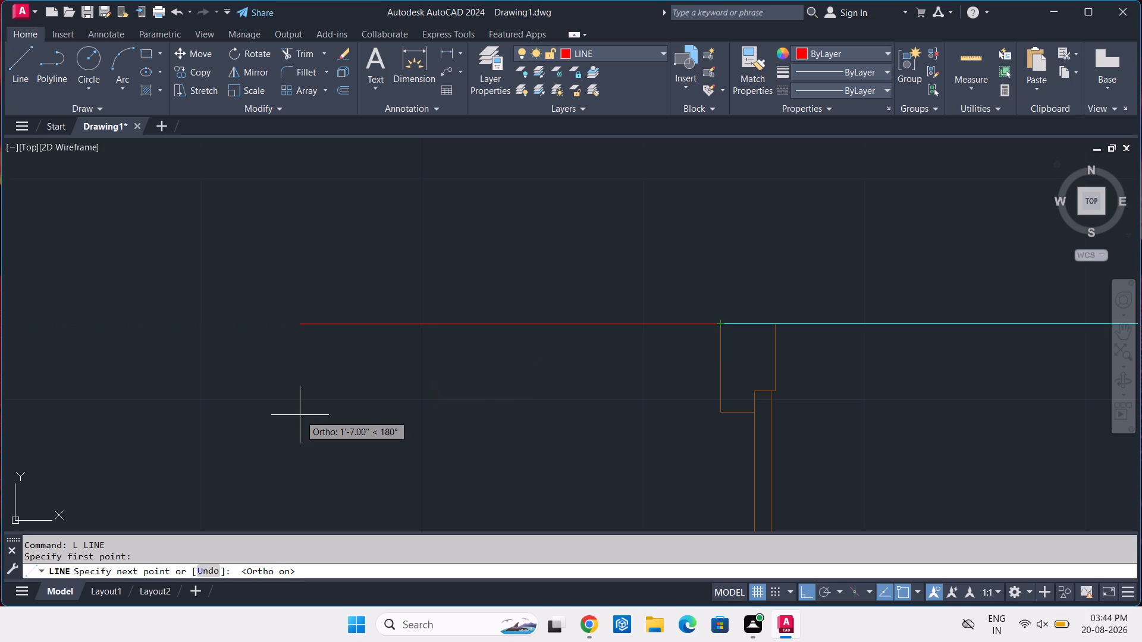
pyautogui.write("12'")
pyautogui.press('BackSpace')
pyautogui.press('BackSpace')
pyautogui.press('BackSpace')
pyautogui.write('4.5')
pyautogui.press('Return')
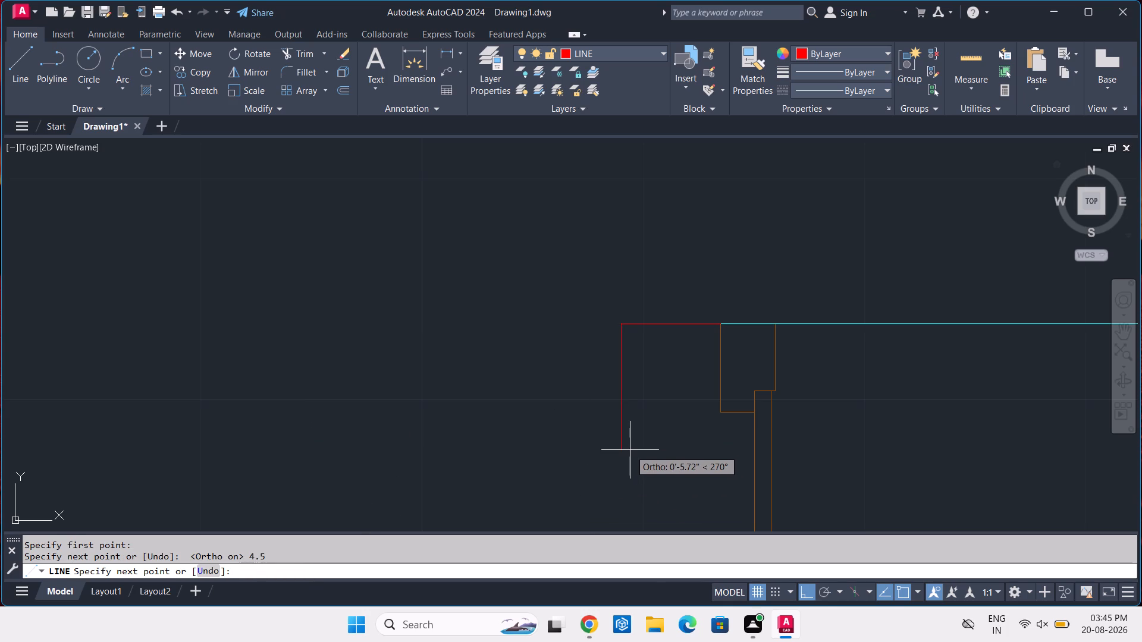
pyautogui.scroll(-2, 630, 450)
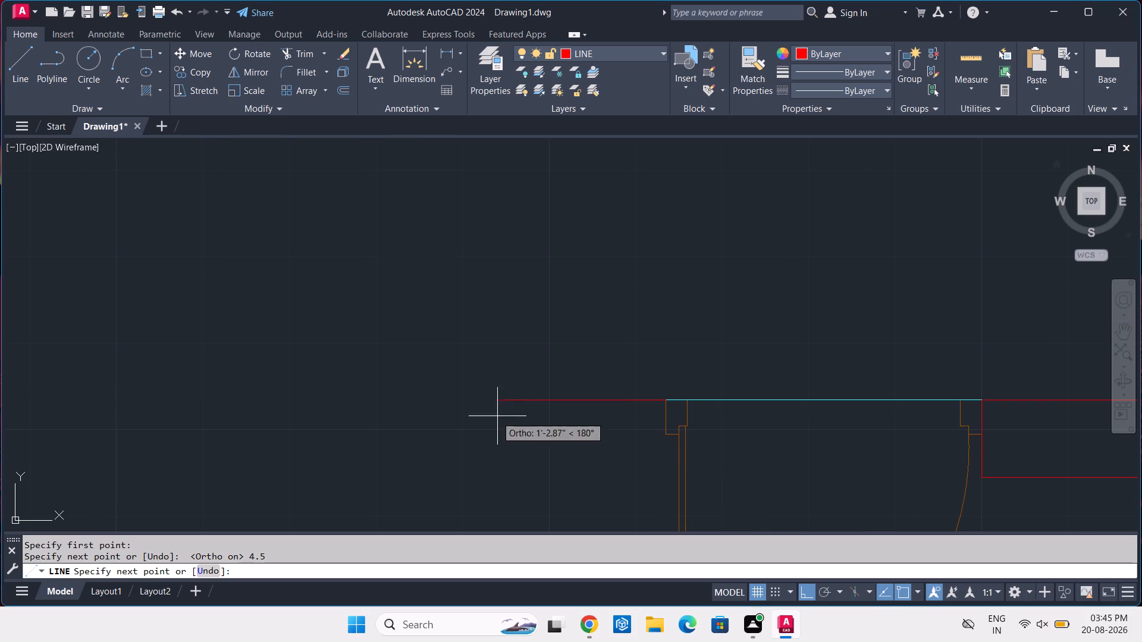
pyautogui.write("12'-9")
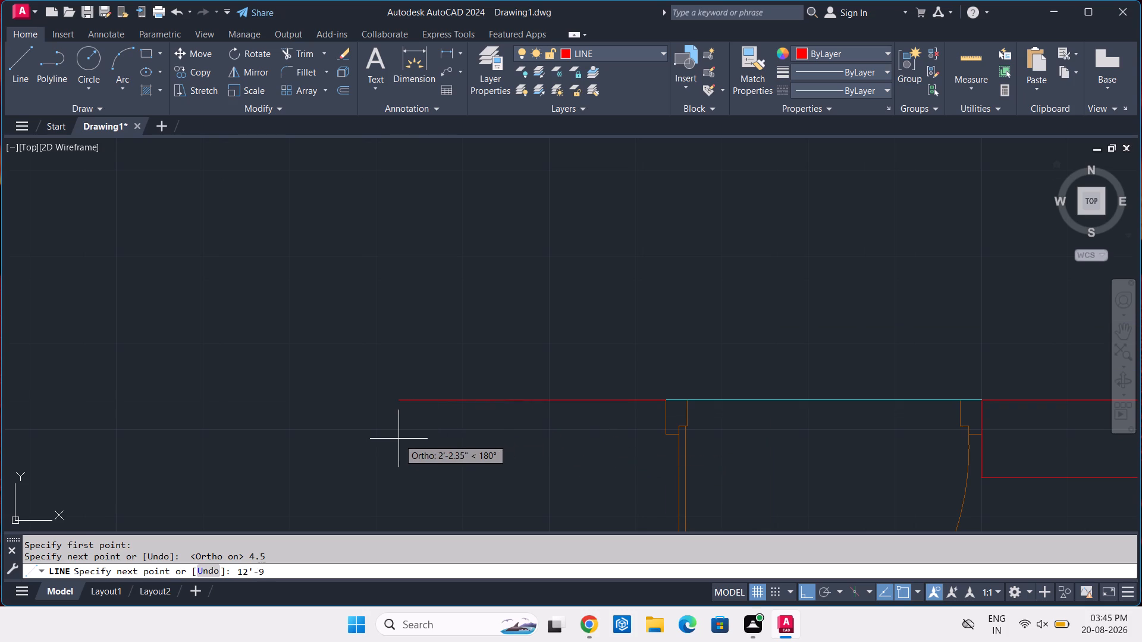
pyautogui.press('Return')
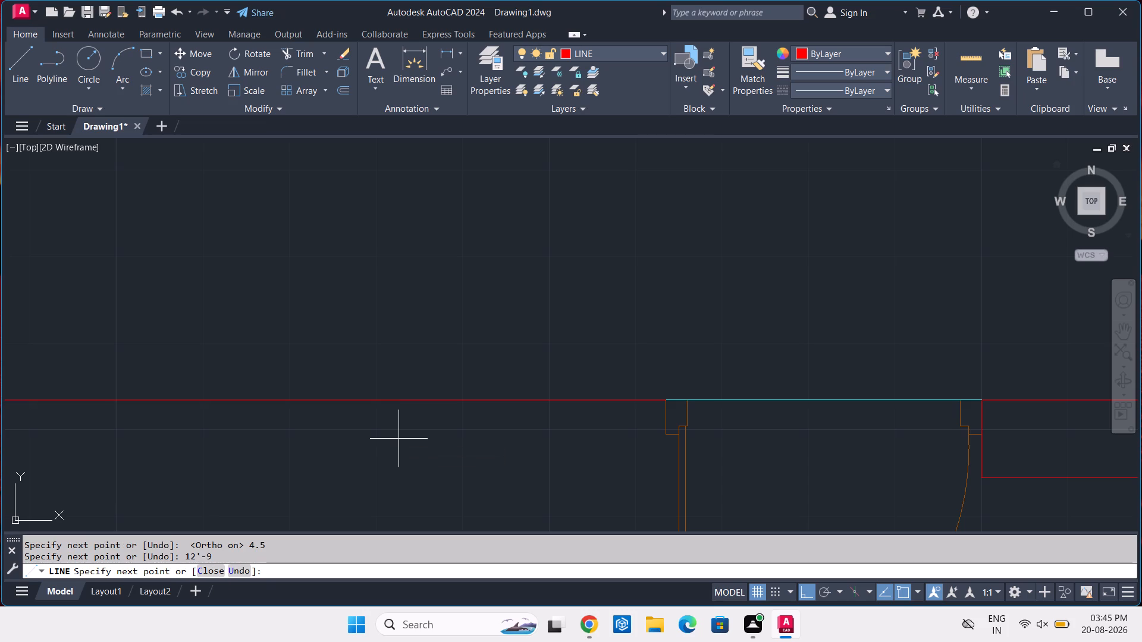
pyautogui.scroll(-3, 399, 439)
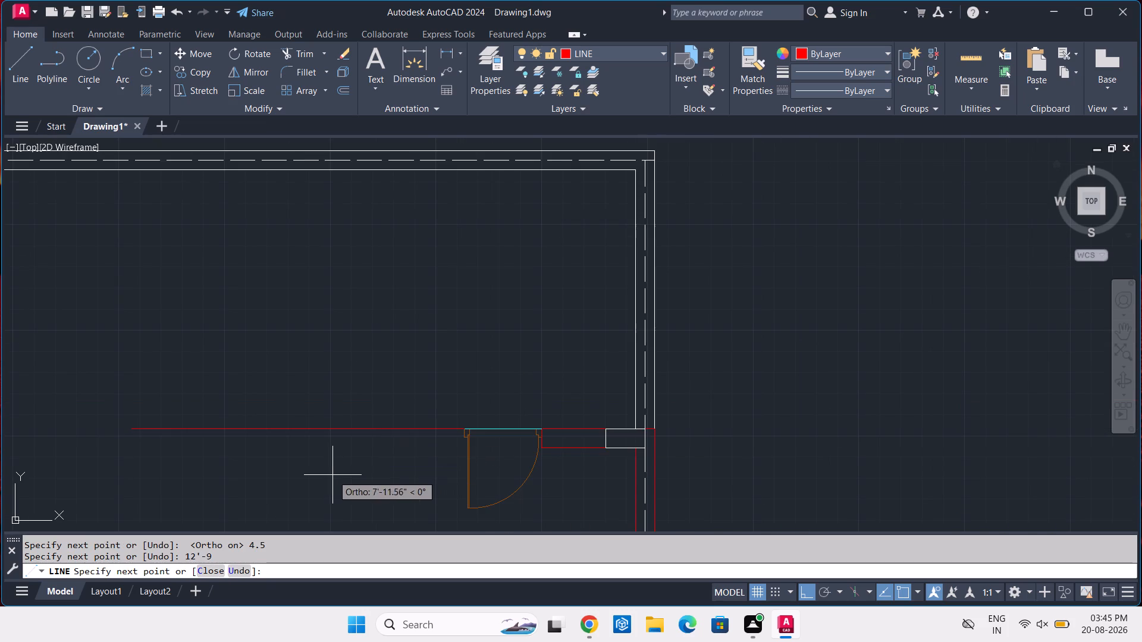
pyautogui.moveTo(332, 475); pyautogui.dragTo(330, 393, button='middle')
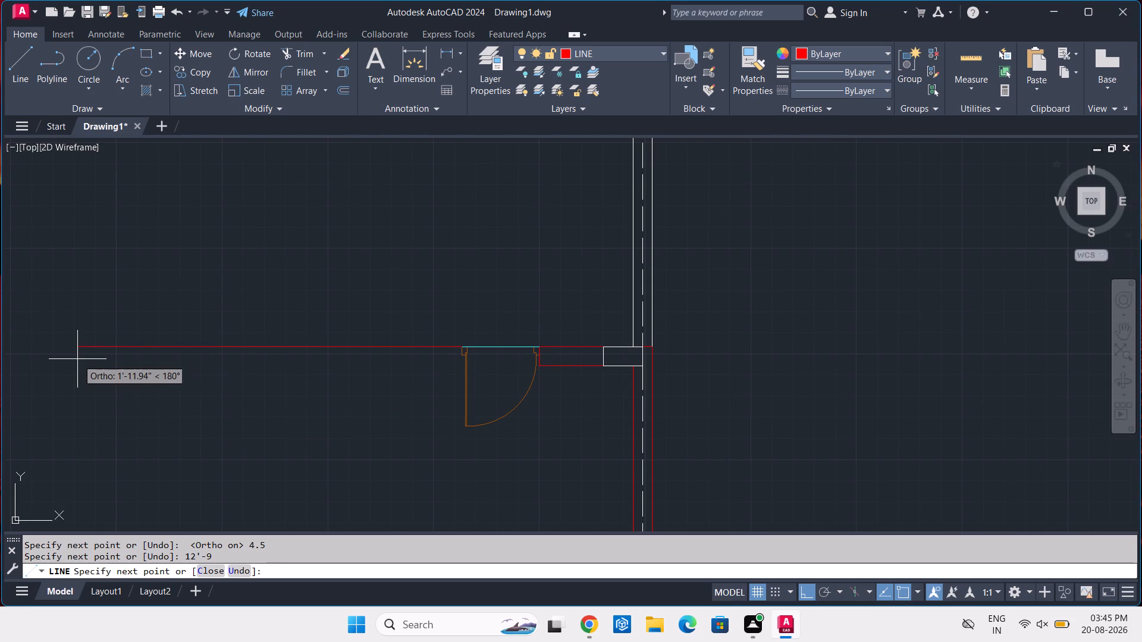
pyautogui.press('9')
pyautogui.press('Return')
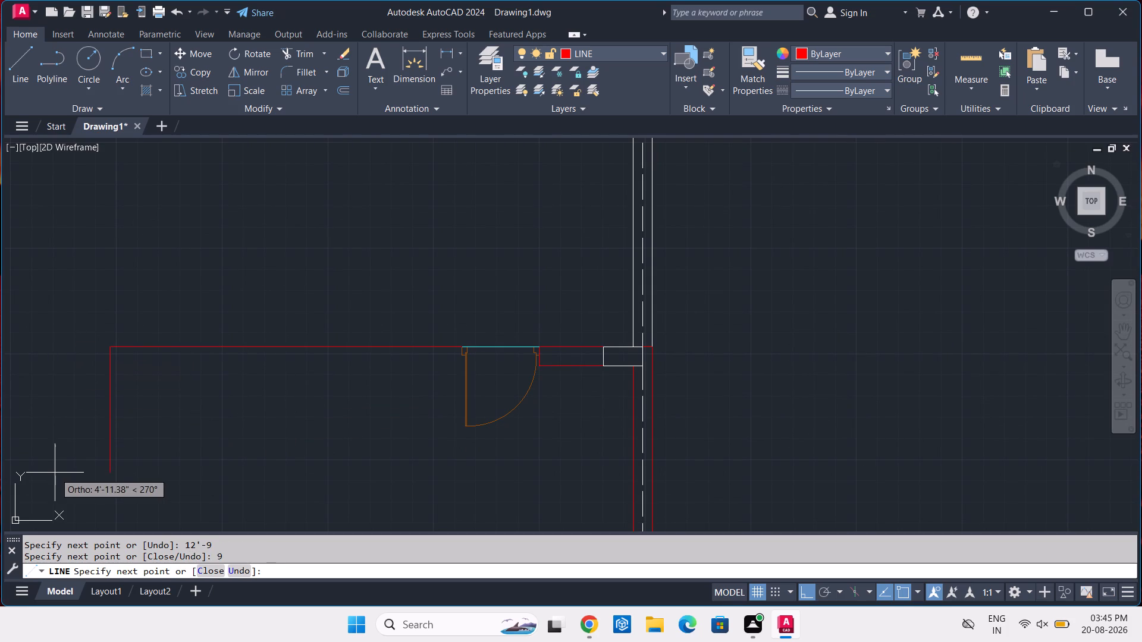
# Continue the wall line south from its west end with segments of 9'-1" and 4.5".
pyautogui.moveTo(55, 473); pyautogui.dragTo(39, 370, button='middle')
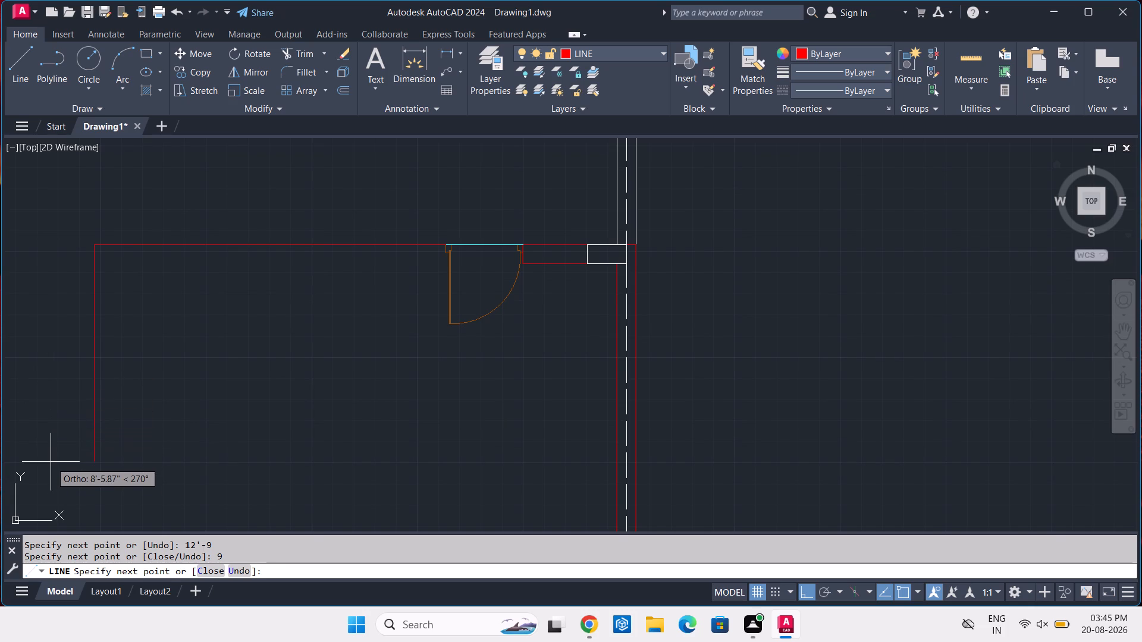
pyautogui.write("9'-1")
pyautogui.press('Return')
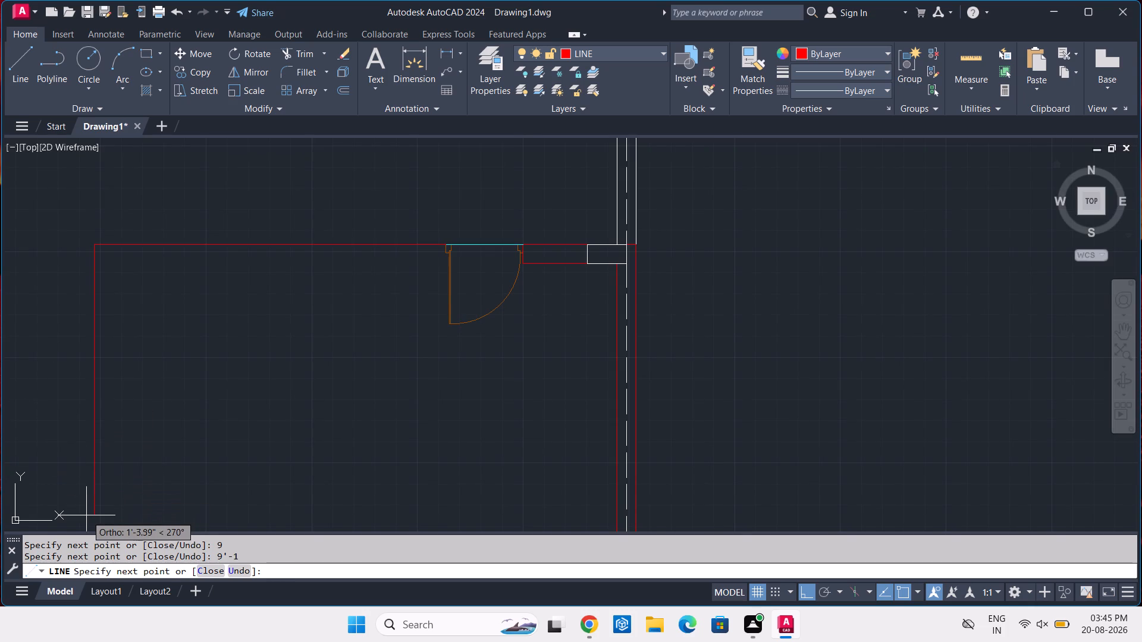
pyautogui.write('4.5')
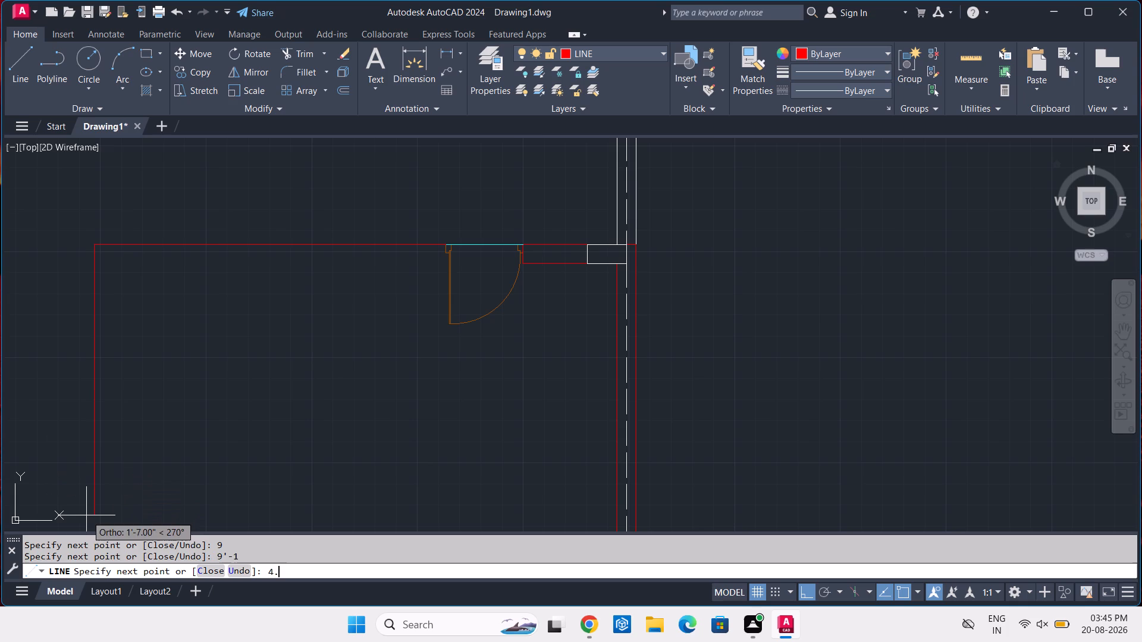
pyautogui.press('Return')
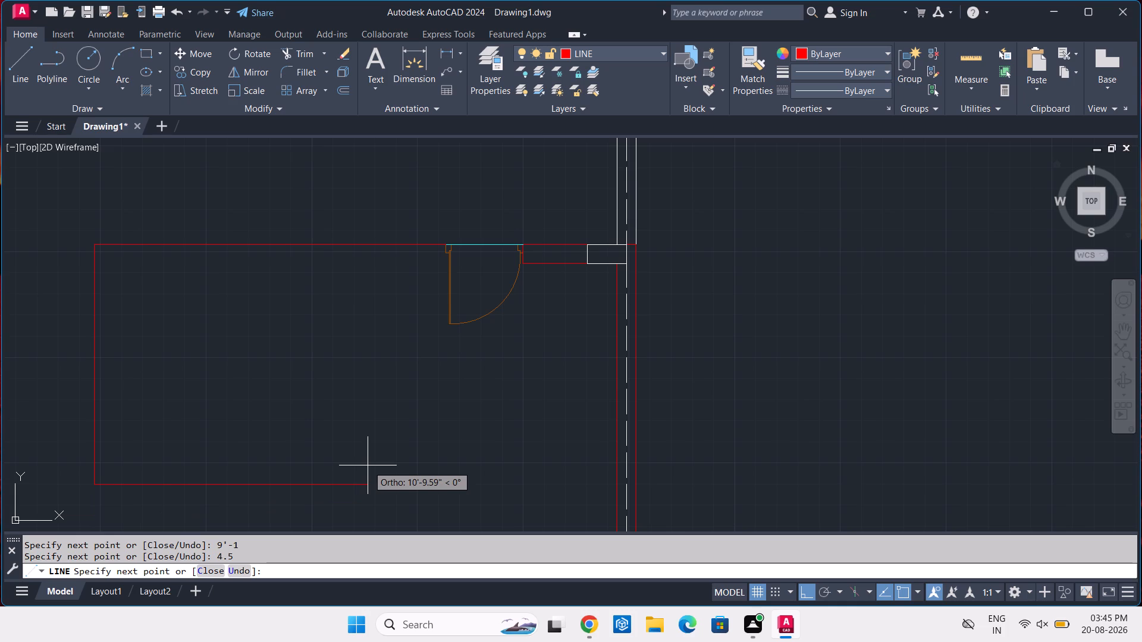
pyautogui.press('Return')
# Draw a wall line south from the door frame's northwest corner with segments of 9'-1" and 4.5".
pyautogui.press('Return')
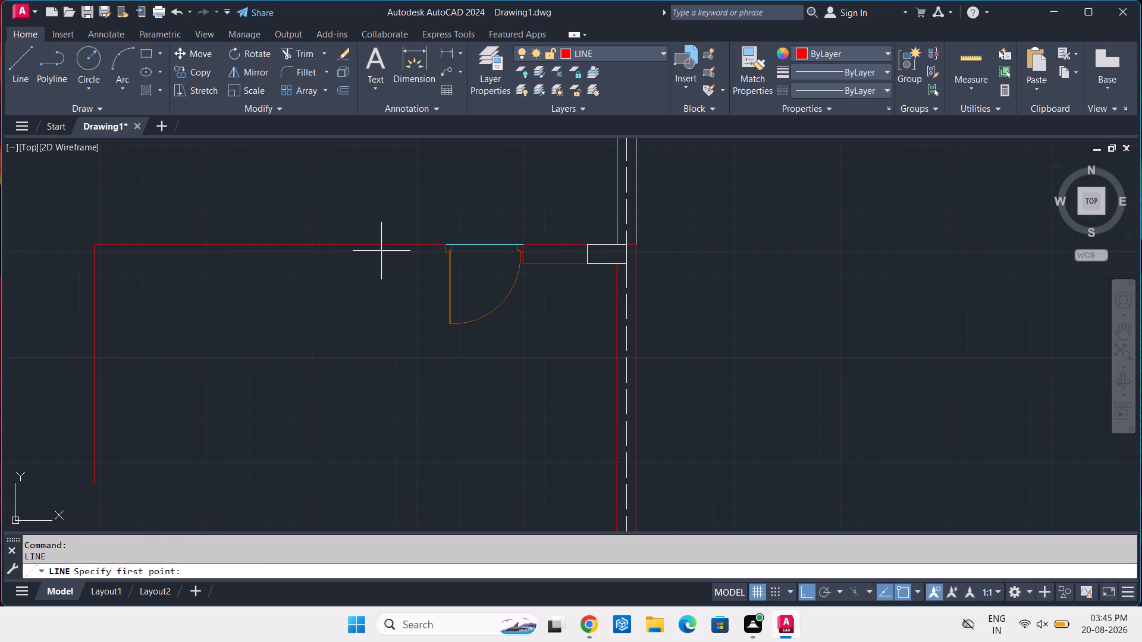
pyautogui.scroll(3, 454, 222)
pyautogui.click(404, 317)
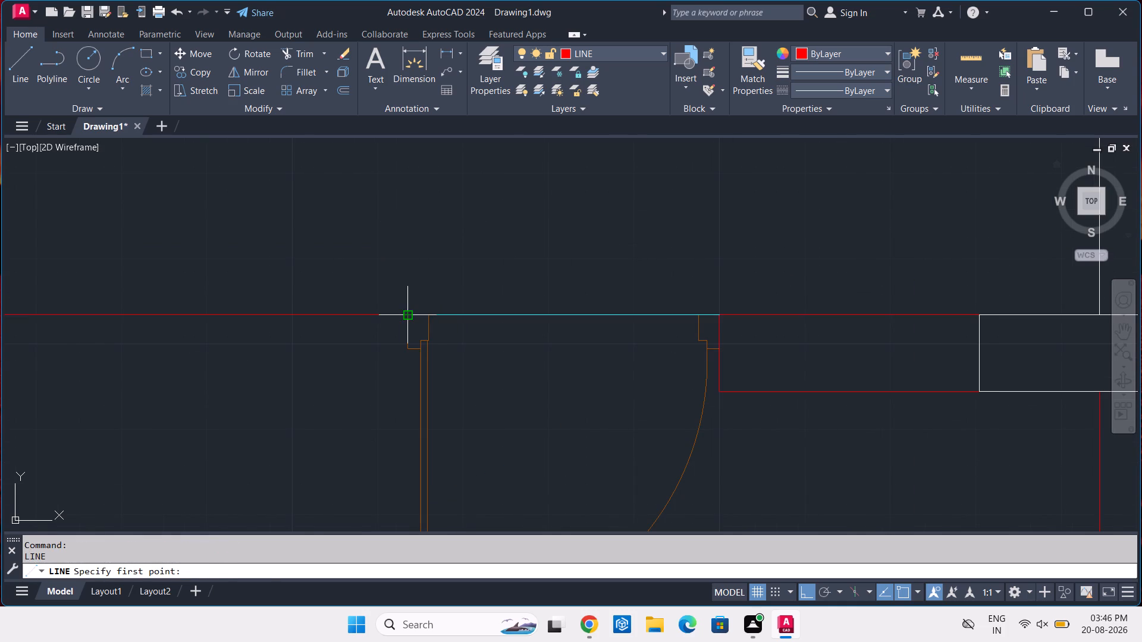
pyautogui.moveTo(413, 420); pyautogui.dragTo(404, 353, button='middle')
pyautogui.scroll(-5, 404, 353)
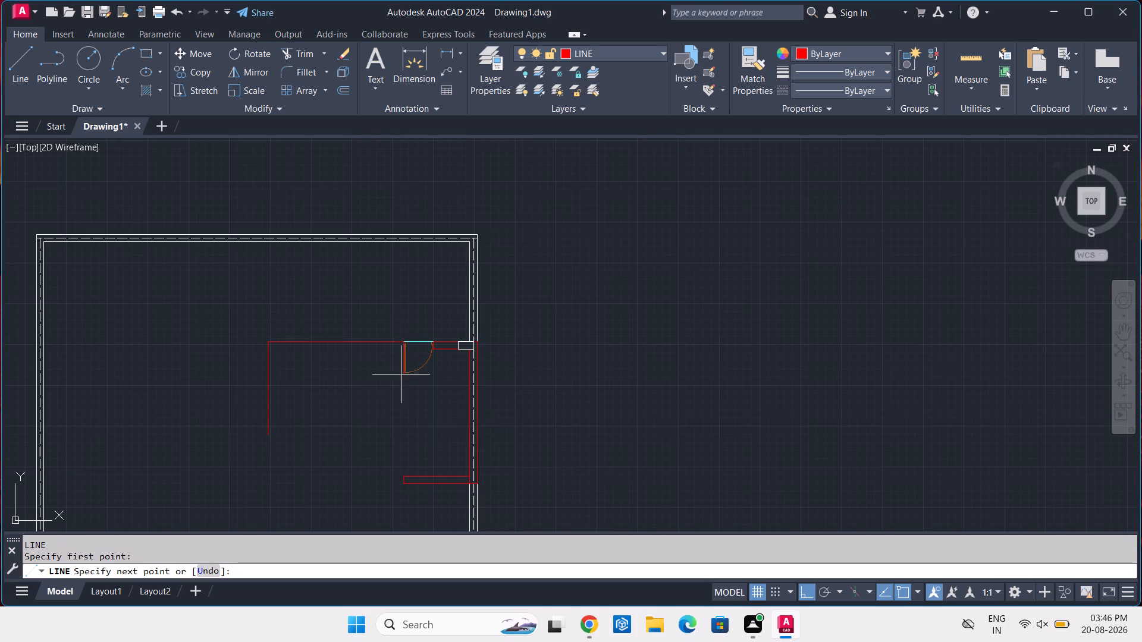
pyautogui.write("9'-1")
pyautogui.press('Return')
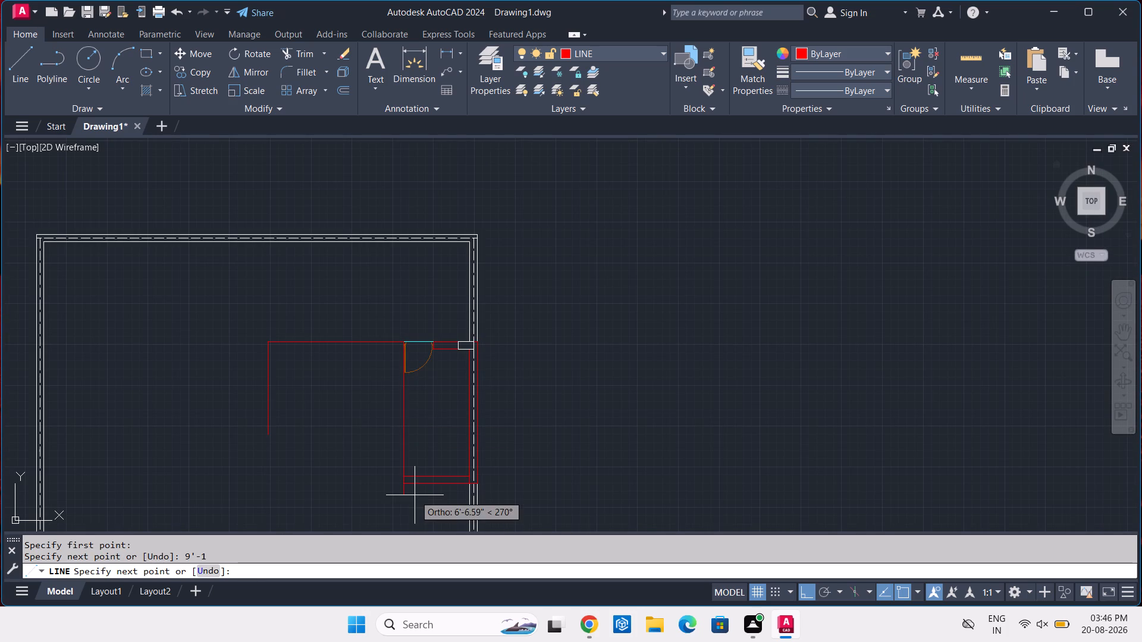
pyautogui.write('4.5')
pyautogui.press('Return')
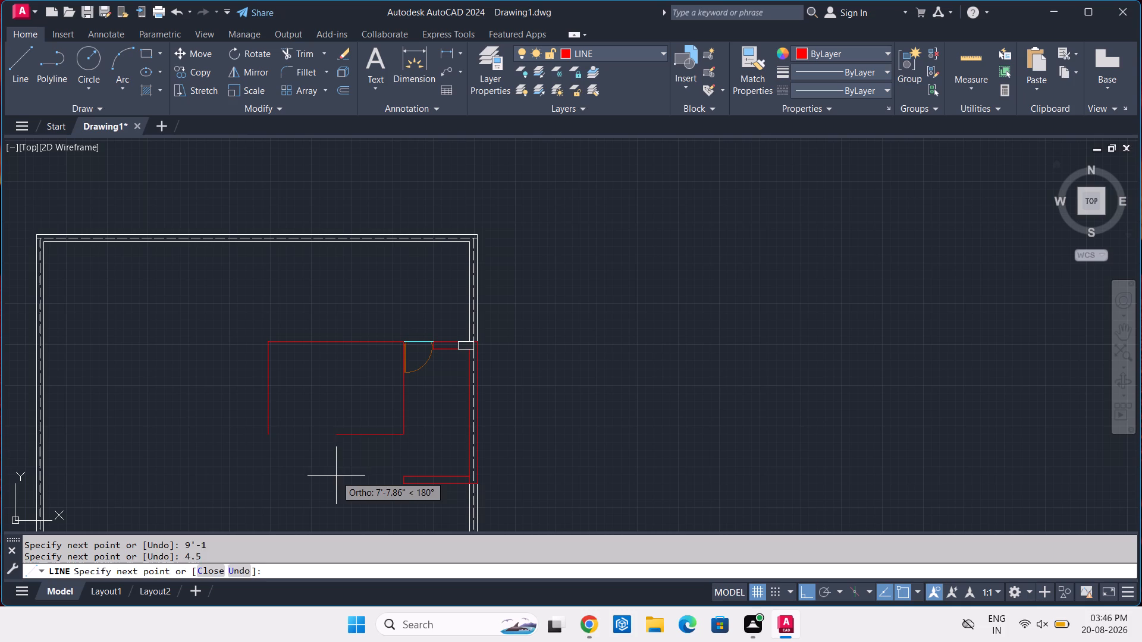
pyautogui.press('Escape')
pyautogui.scroll(4, 285, 322)
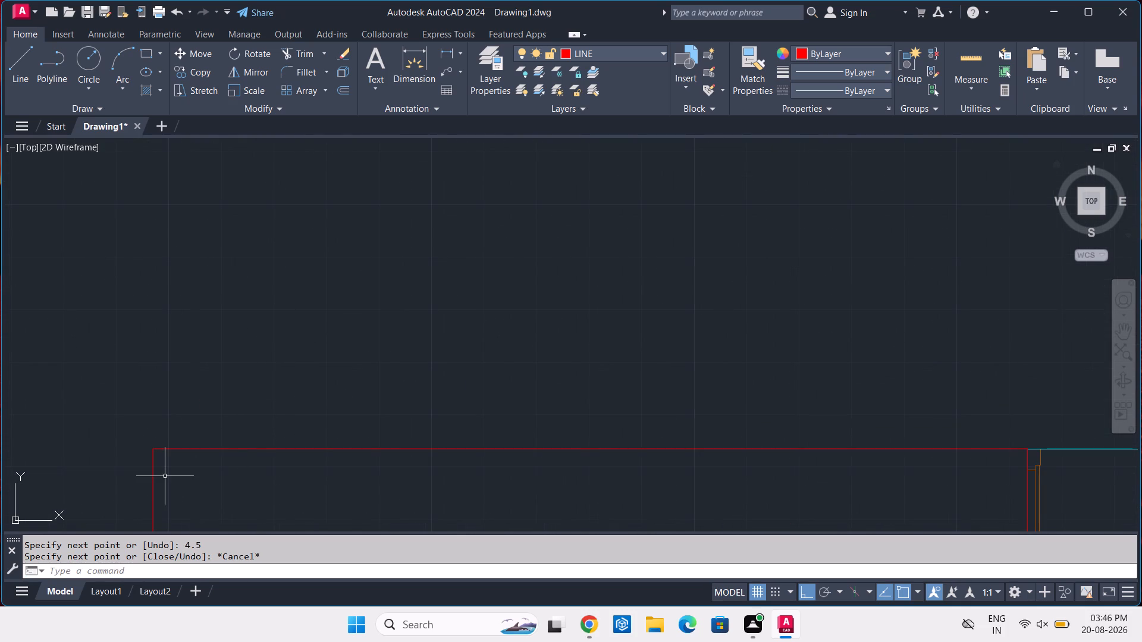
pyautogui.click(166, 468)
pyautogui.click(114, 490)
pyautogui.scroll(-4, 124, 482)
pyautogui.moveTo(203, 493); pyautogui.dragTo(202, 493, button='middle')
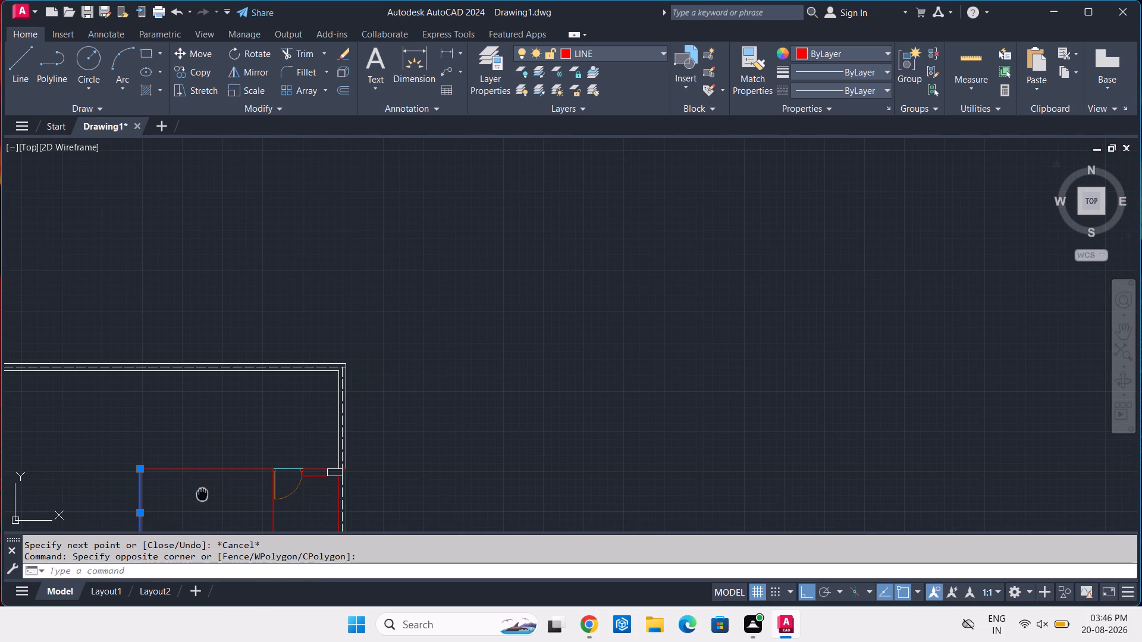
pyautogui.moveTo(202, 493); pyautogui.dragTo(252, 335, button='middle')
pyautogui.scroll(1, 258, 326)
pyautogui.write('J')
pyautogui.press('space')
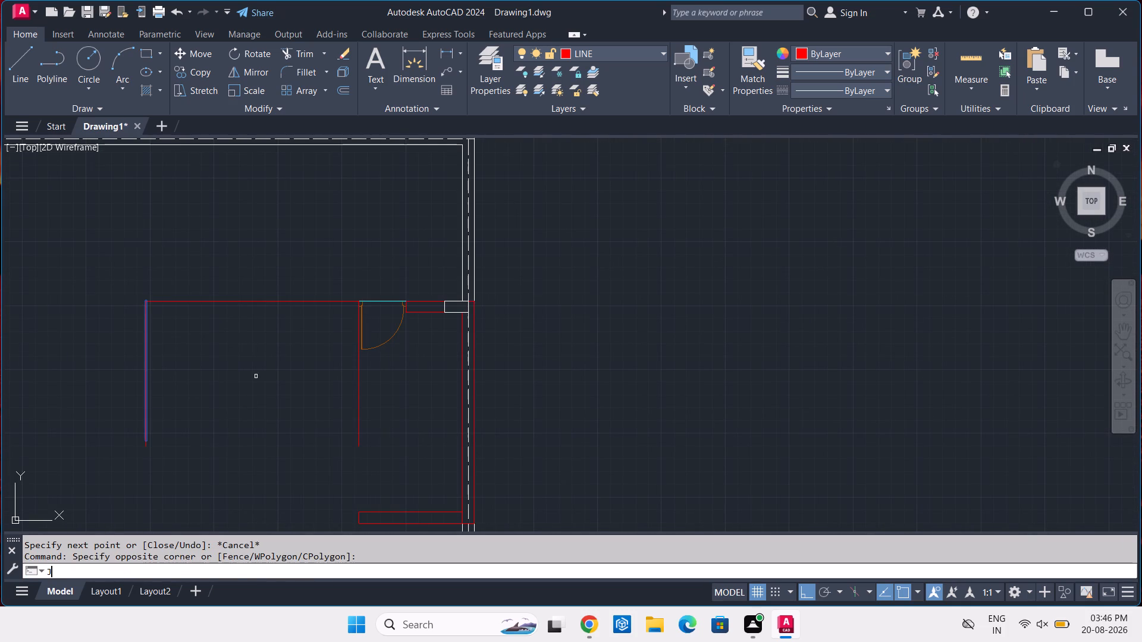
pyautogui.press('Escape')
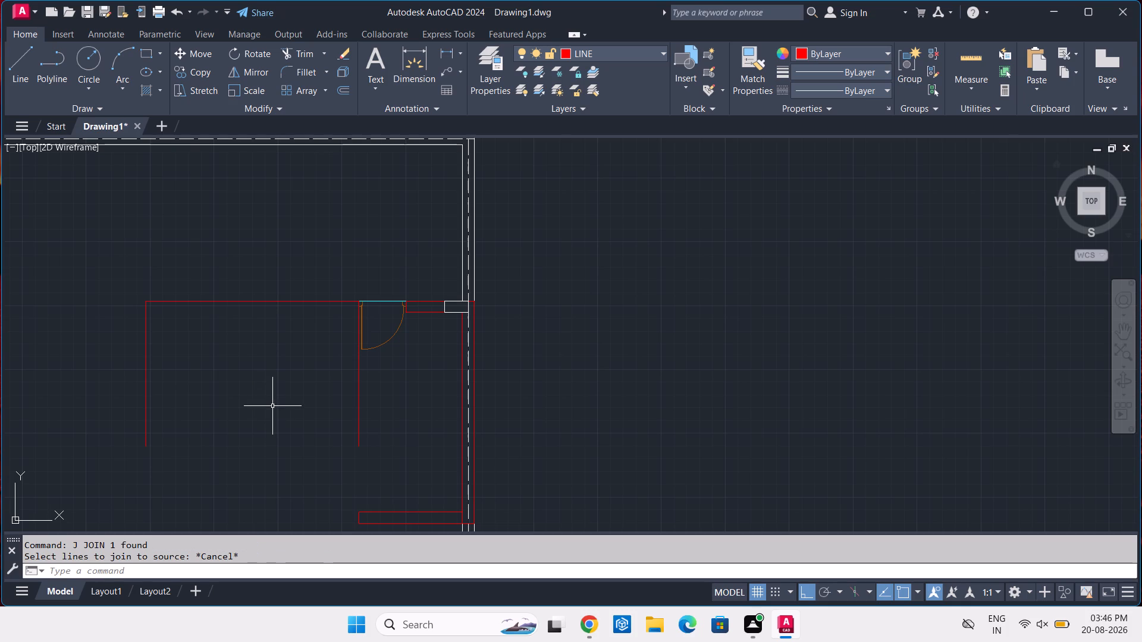
# Join the two collinear segments of the room's west wall line into one line.
pyautogui.click(150, 308)
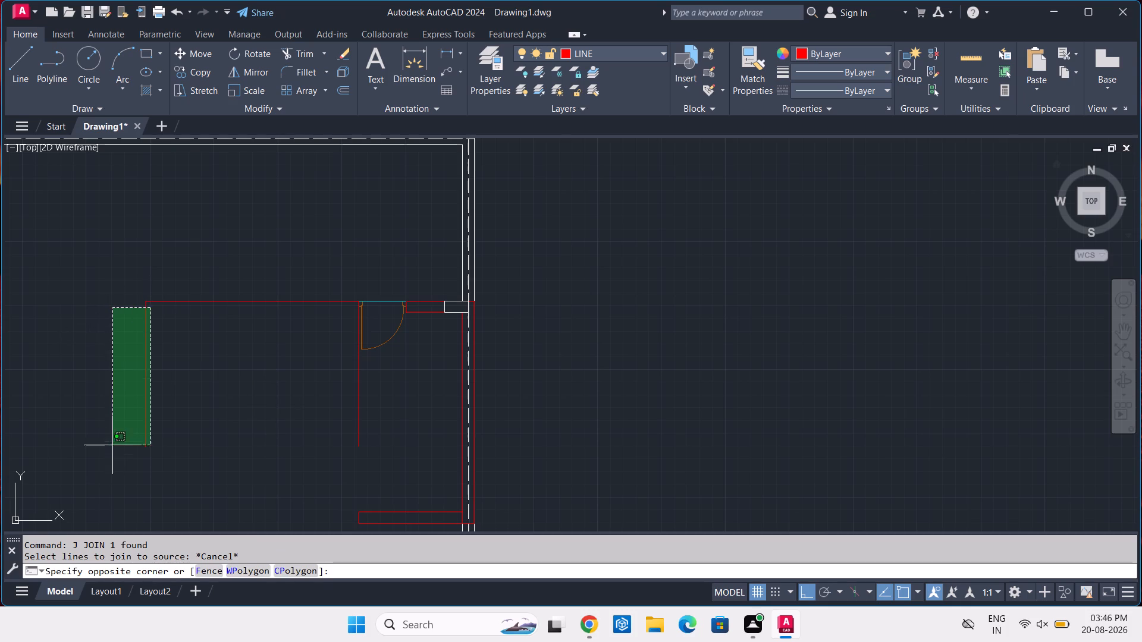
pyautogui.click(109, 473)
pyautogui.write('J')
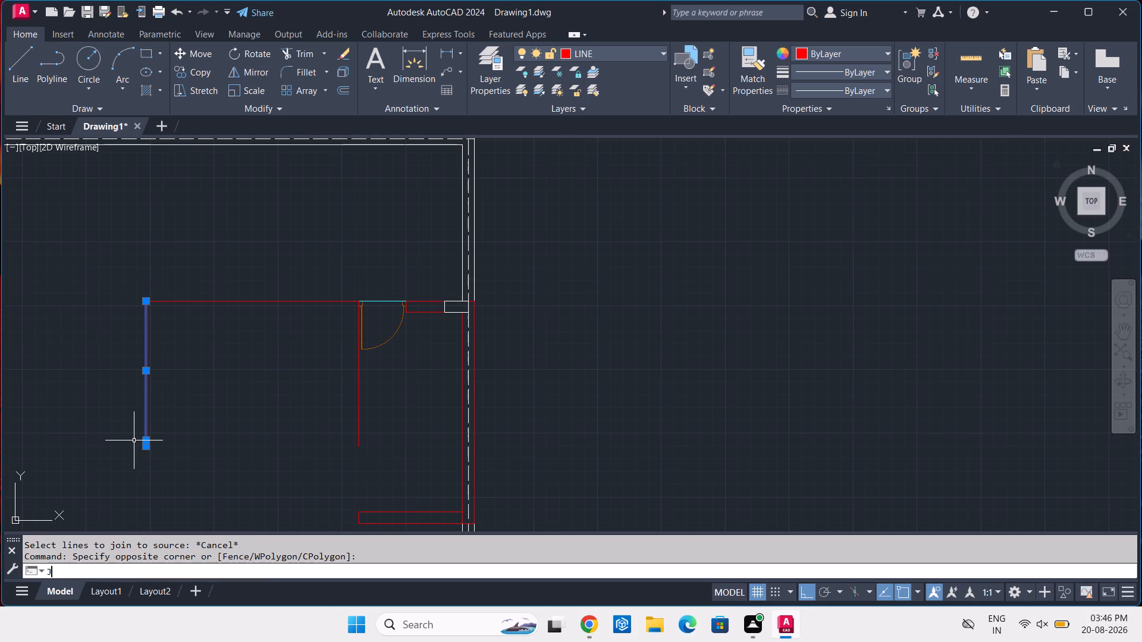
pyautogui.press('space')
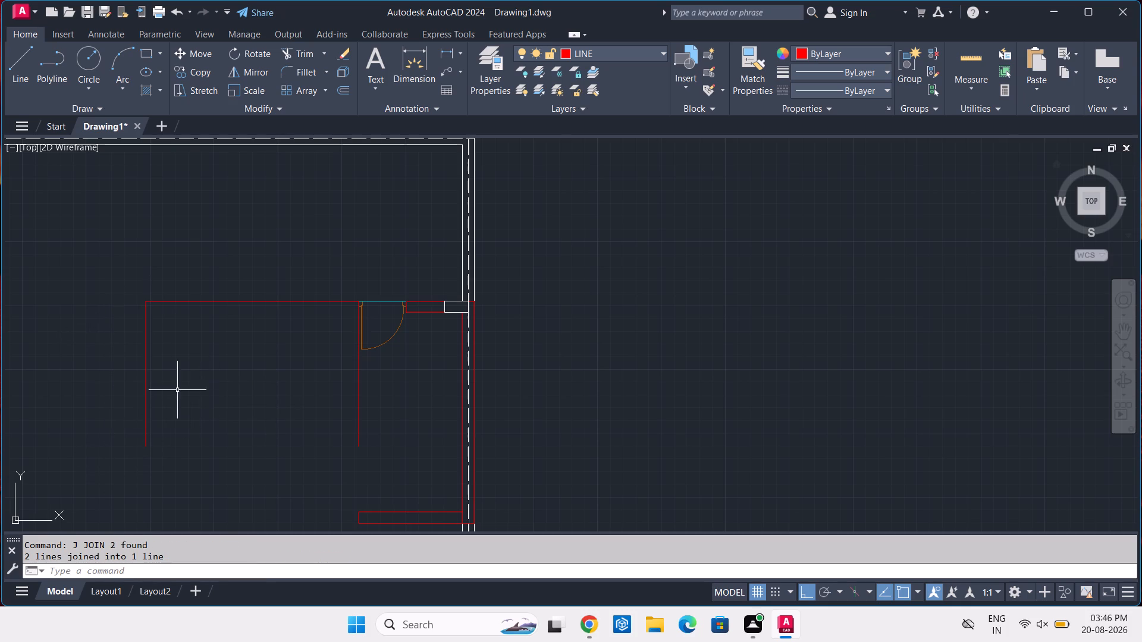
# Offset the room's west wall line 9" east, and both the 12'-9" and 9" north wall segments 9" south.
pyautogui.click(177, 362)
pyautogui.click(126, 392)
pyautogui.write('O 9')
pyautogui.press('Return')
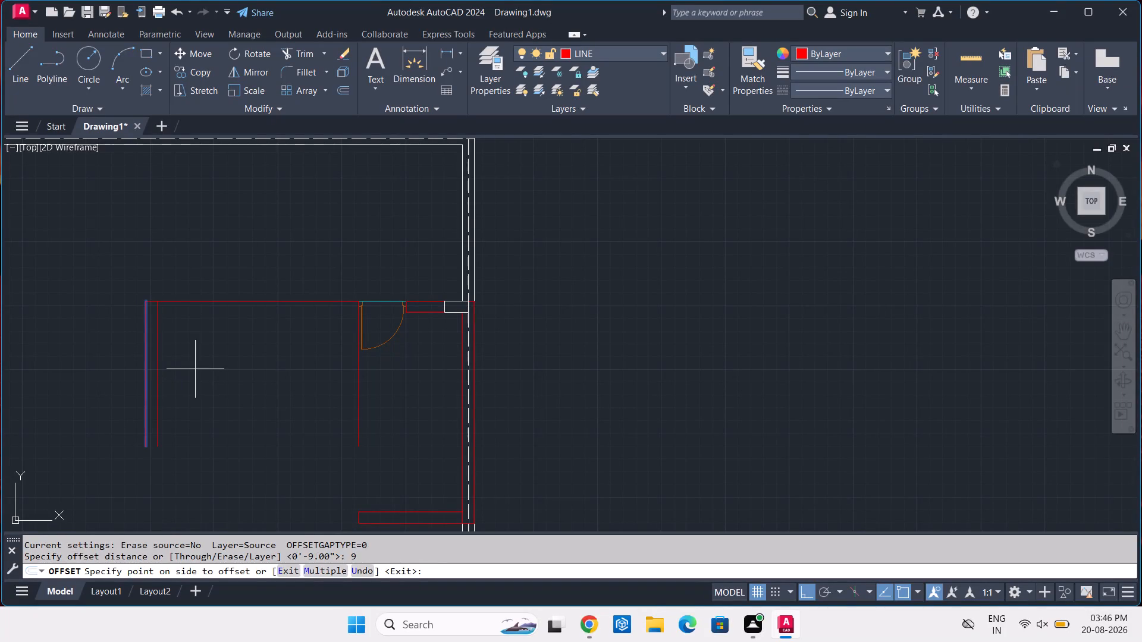
pyautogui.click(195, 369)
pyautogui.click(203, 303)
pyautogui.click(202, 329)
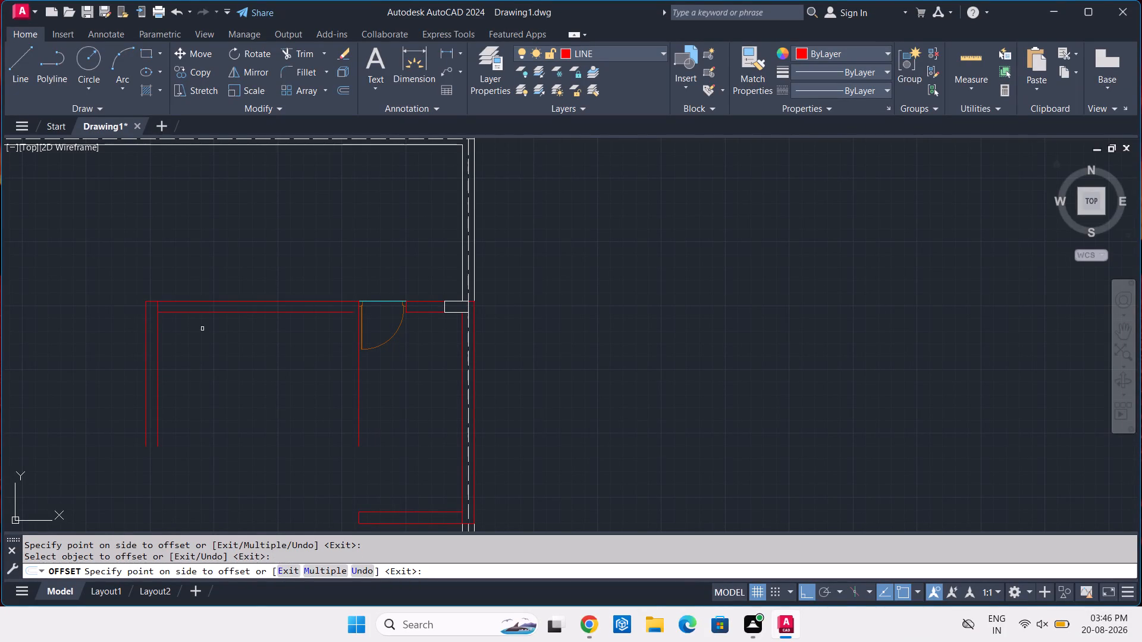
pyautogui.scroll(2, 158, 300)
pyautogui.click(136, 304)
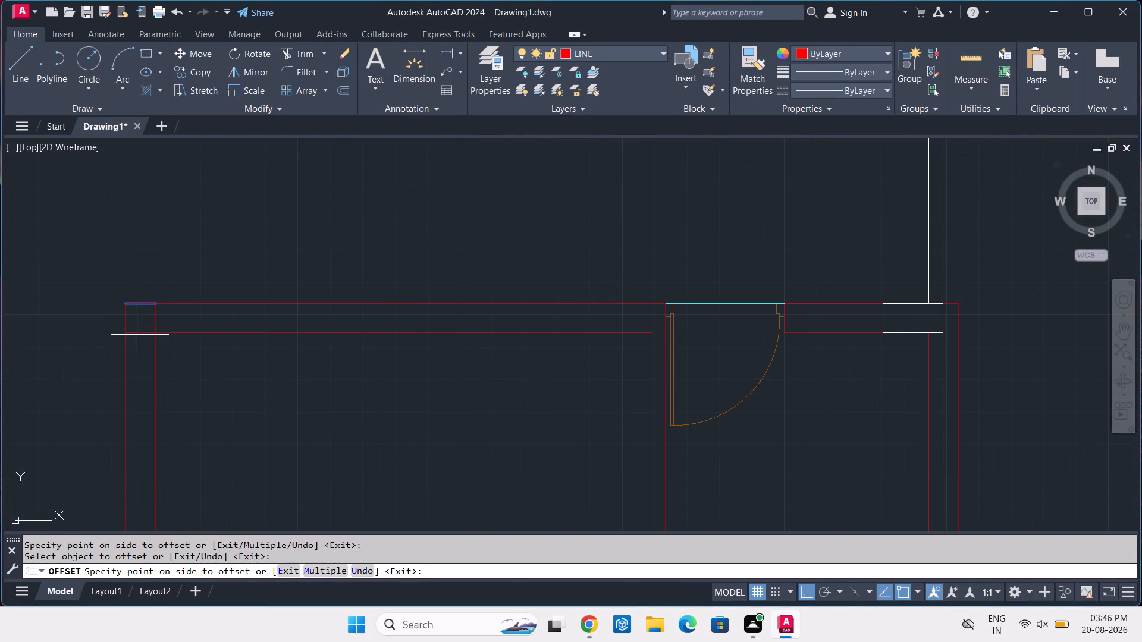
pyautogui.click(140, 335)
pyautogui.press('Return')
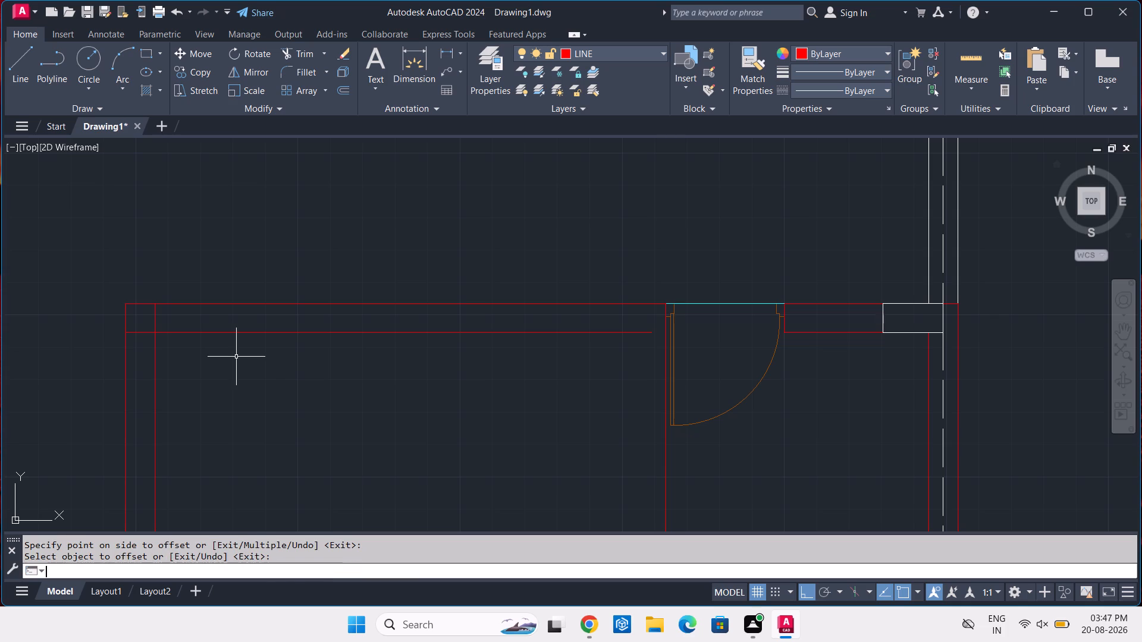
# Draw the east wall's inner line from the north offset's east end south to the wall's end level, then a 4.5" segment back north.
pyautogui.write('L')
pyautogui.press('space')
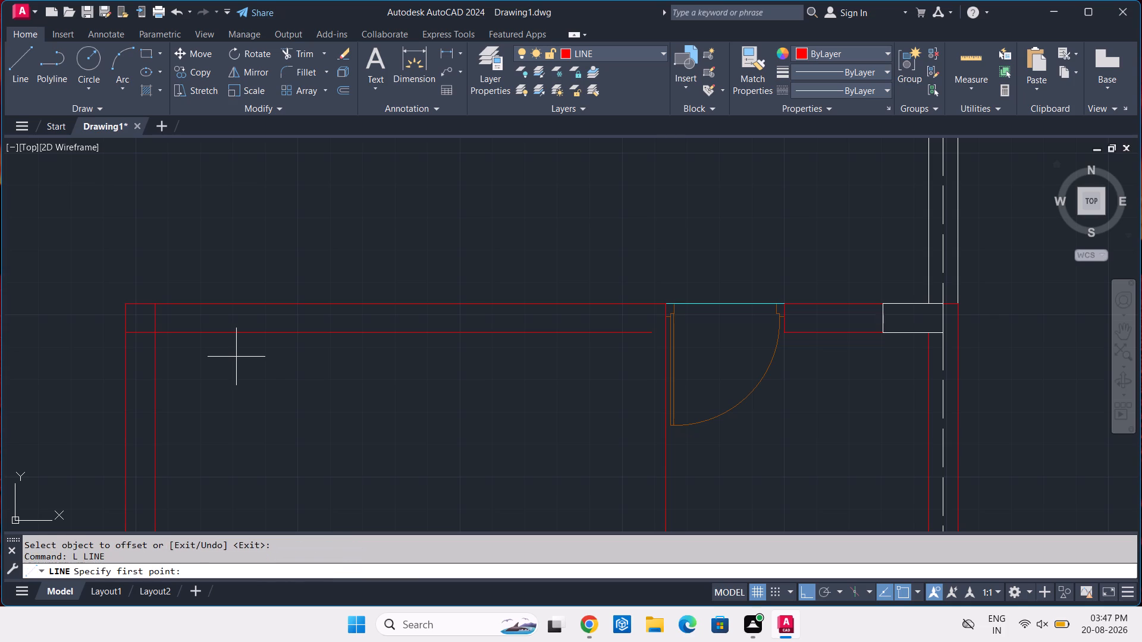
pyautogui.click(650, 333)
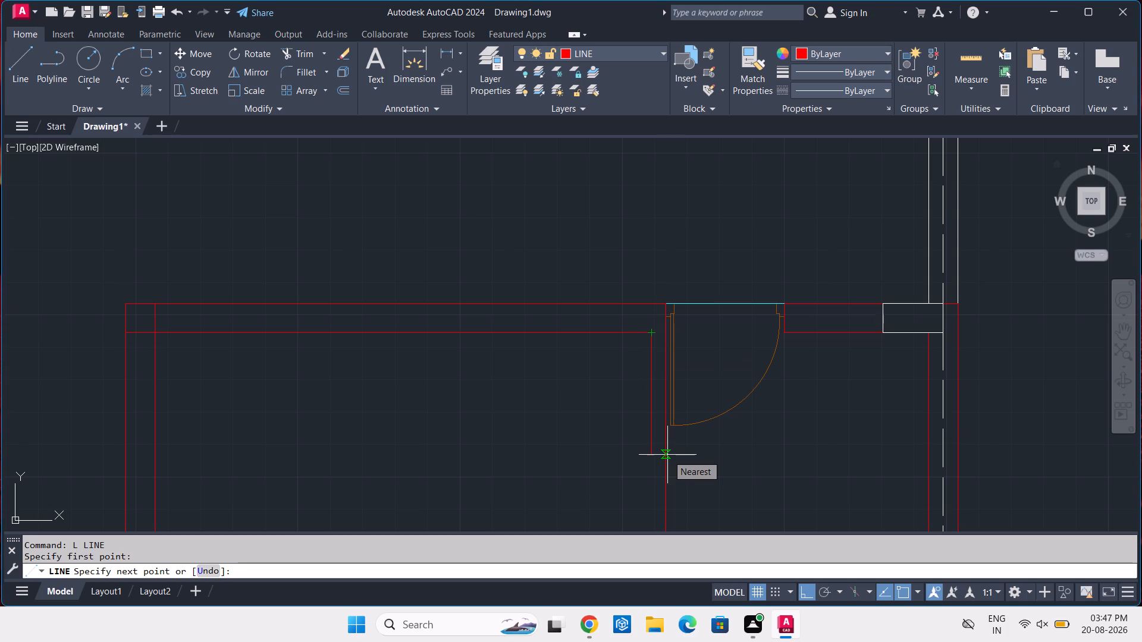
pyautogui.scroll(-3, 667, 455)
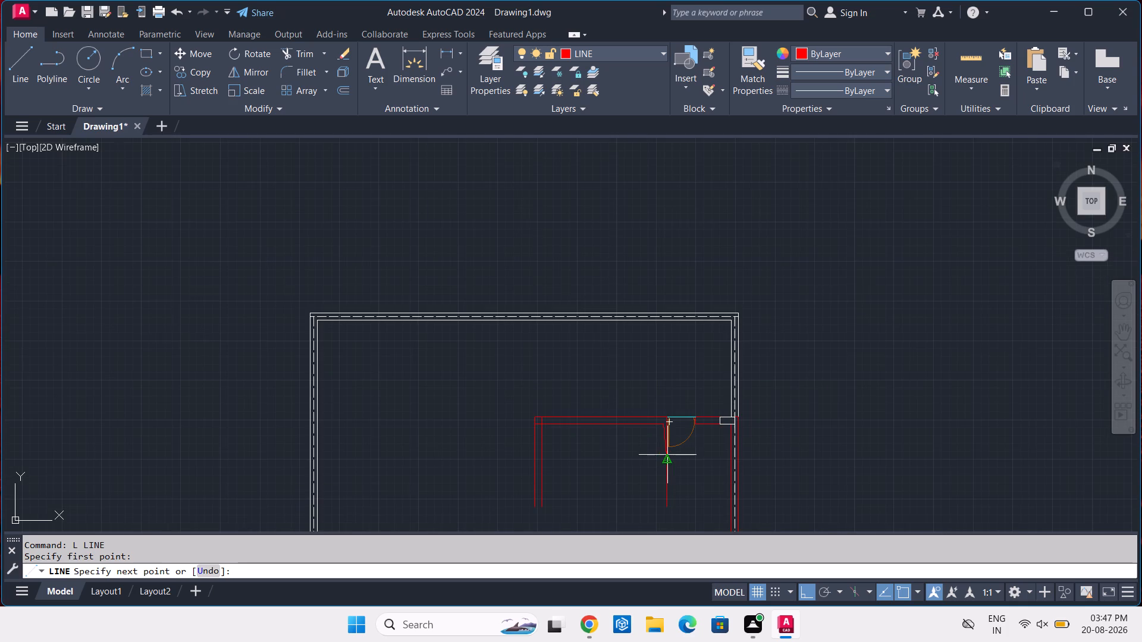
pyautogui.moveTo(667, 455); pyautogui.dragTo(638, 385, button='middle')
pyautogui.scroll(3, 630, 438)
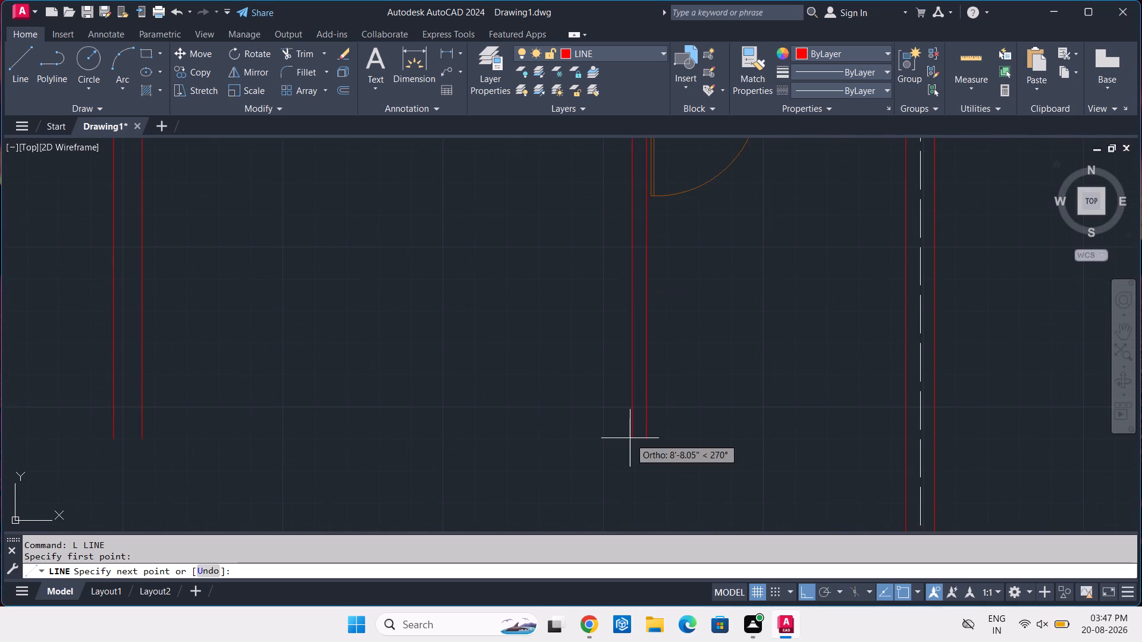
pyautogui.scroll(1, 630, 438)
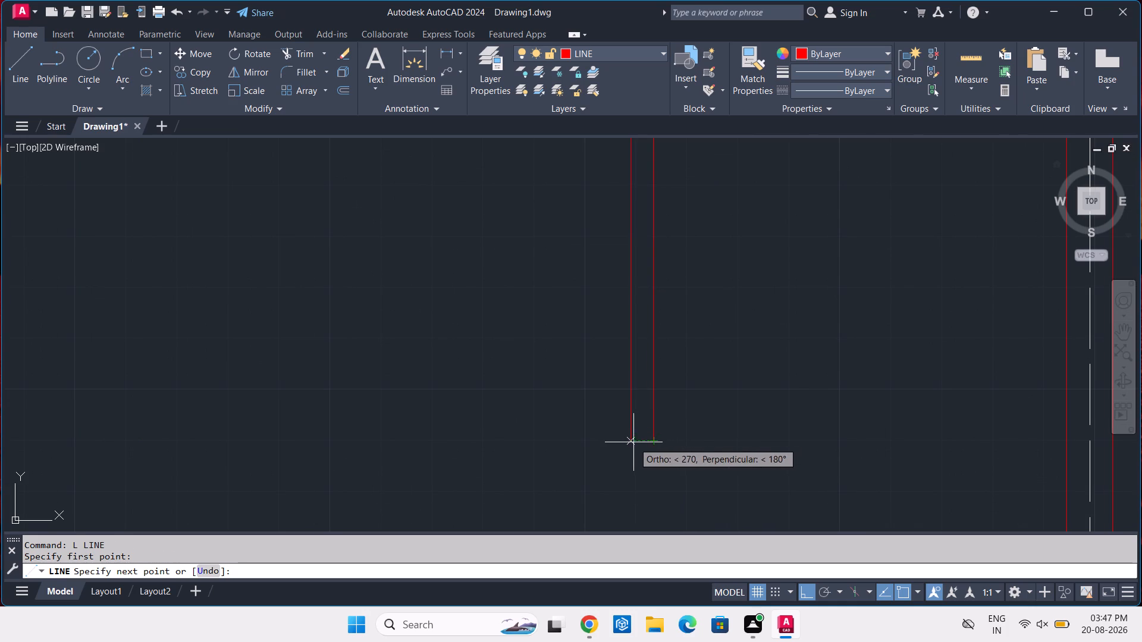
pyautogui.click(633, 442)
pyautogui.write('4.5')
pyautogui.press('Return')
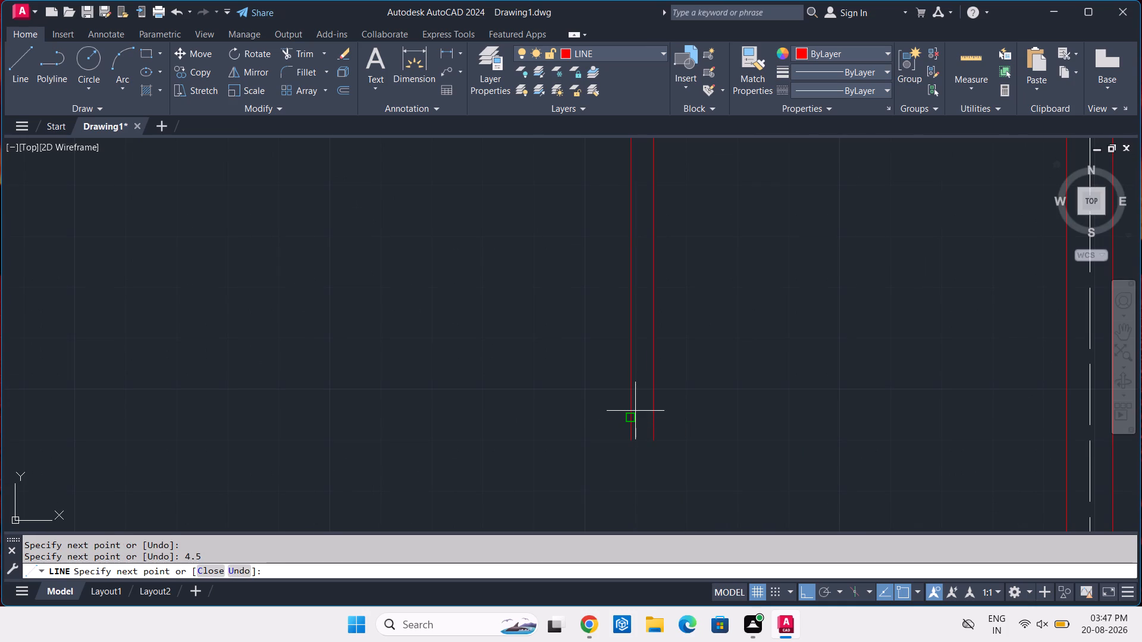
# Draw the south wall's upper line west to the inner west wall line, and its lower line east to the outer east wall line's end.
pyautogui.moveTo(377, 463); pyautogui.dragTo(600, 380, button='middle')
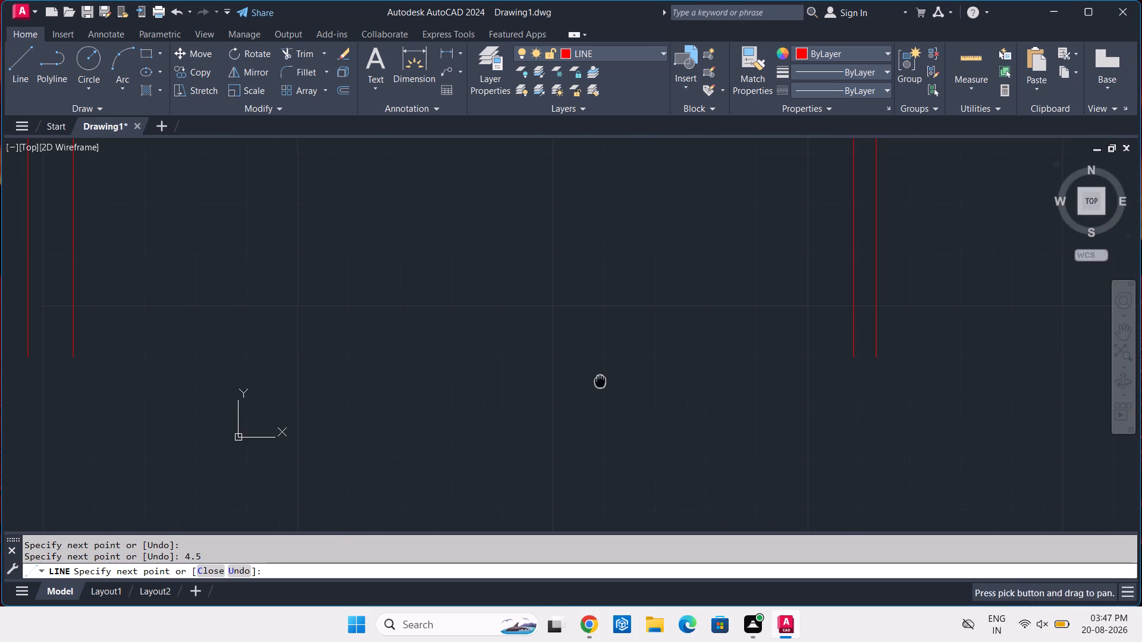
pyautogui.click(77, 333)
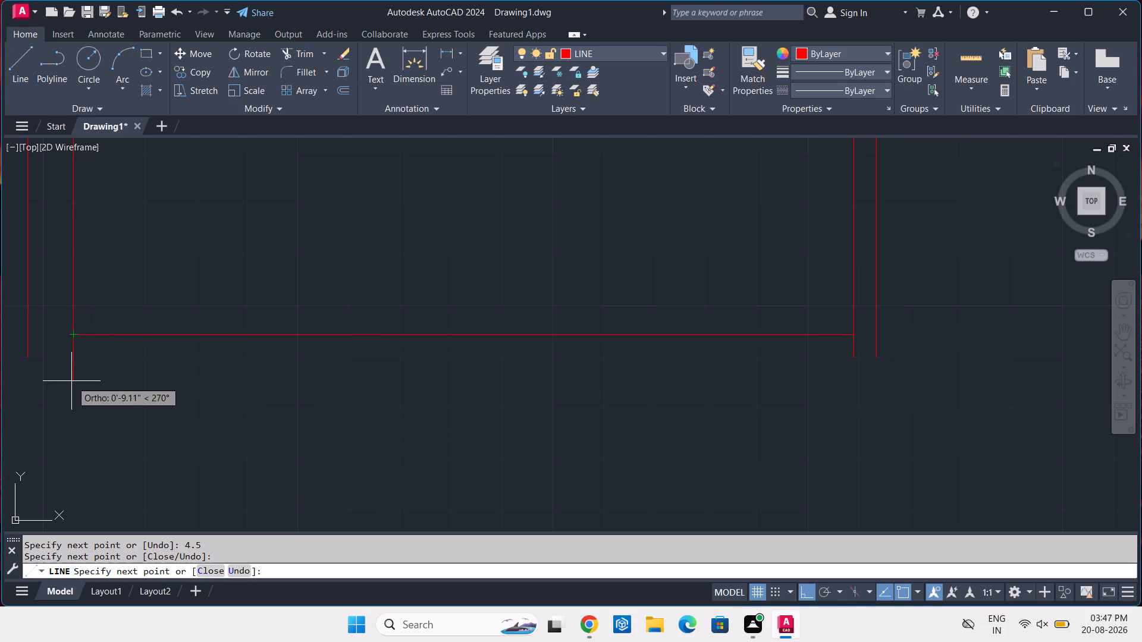
pyautogui.press('Return')
pyautogui.press('Return')
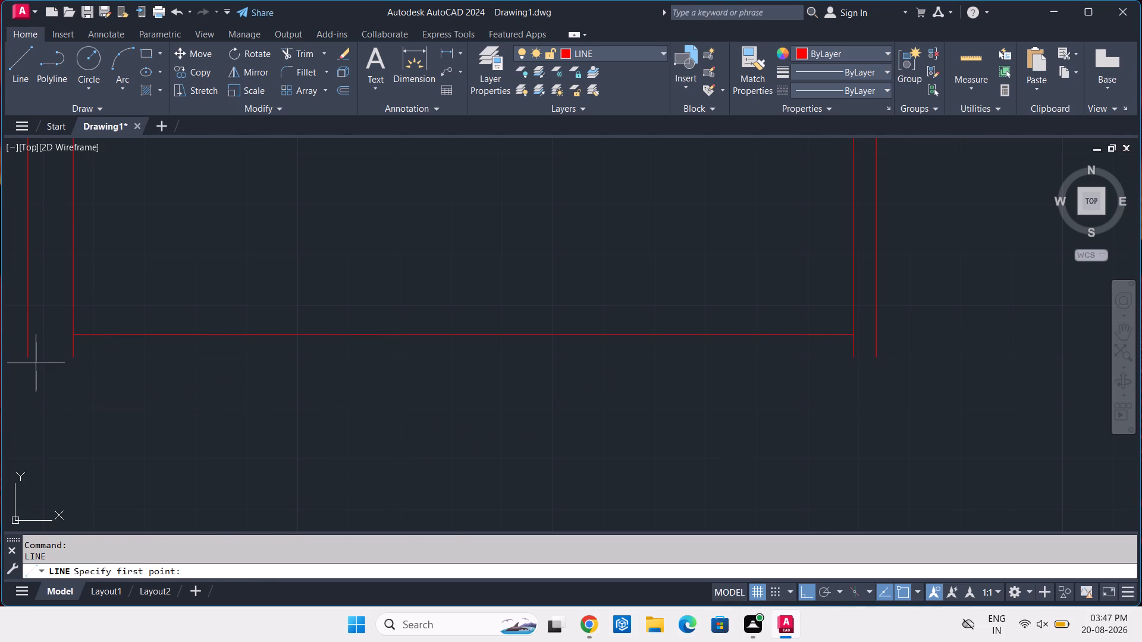
pyautogui.click(76, 357)
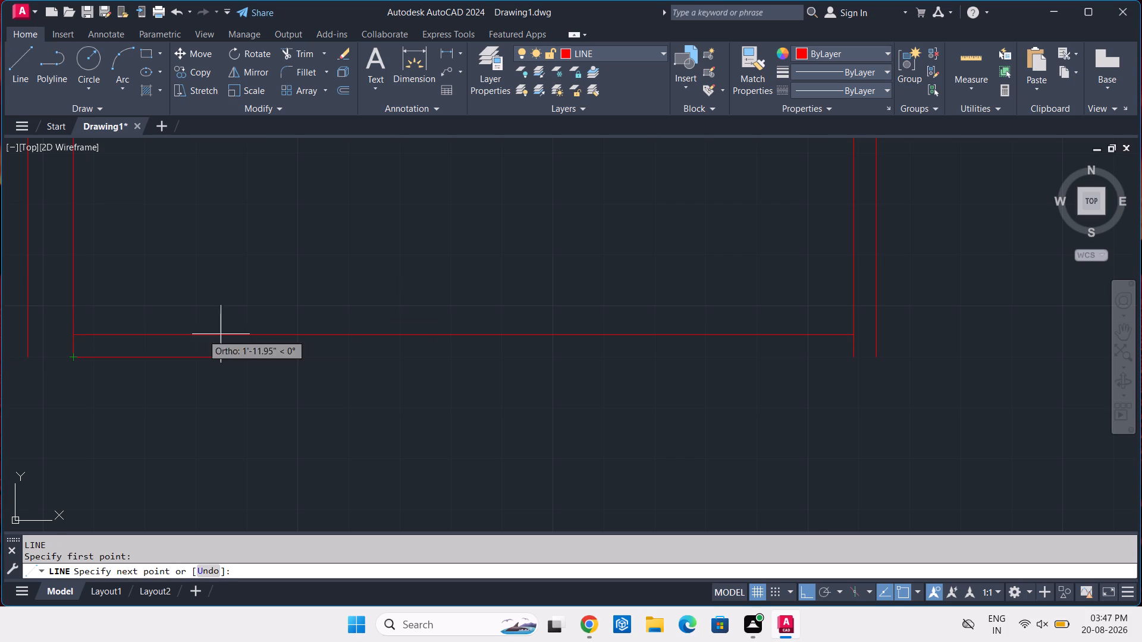
pyautogui.click(875, 358)
pyautogui.press('Return')
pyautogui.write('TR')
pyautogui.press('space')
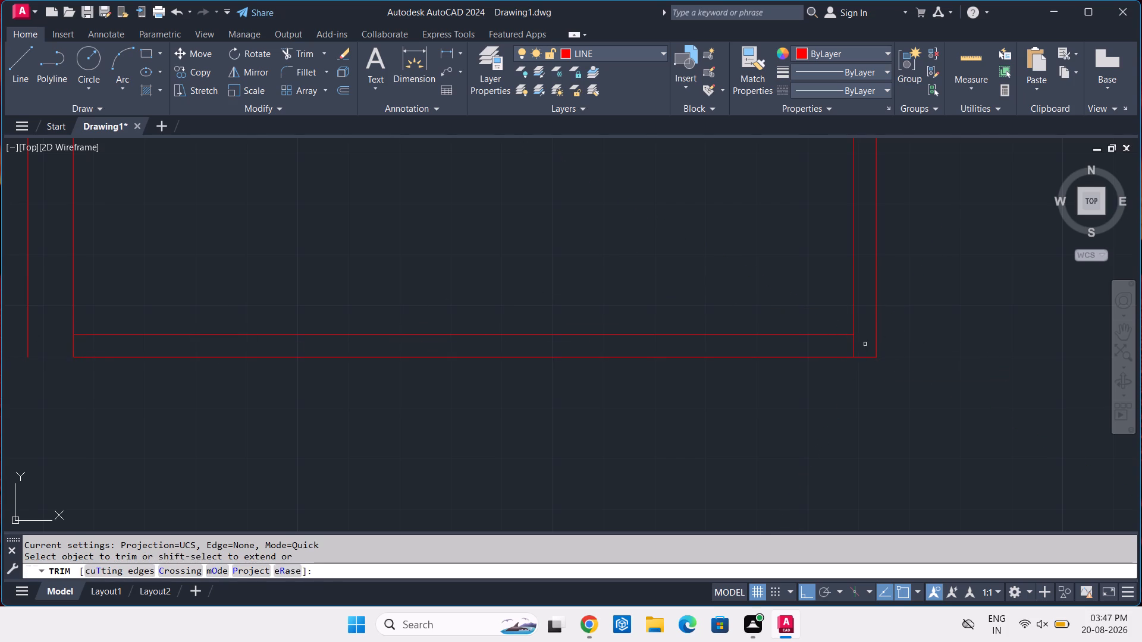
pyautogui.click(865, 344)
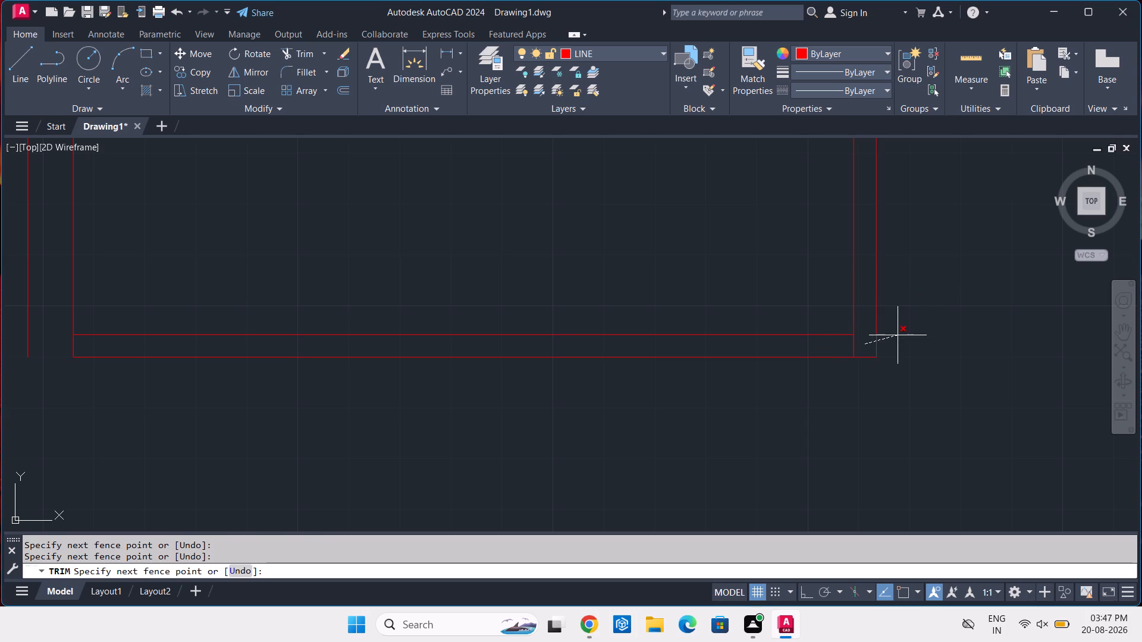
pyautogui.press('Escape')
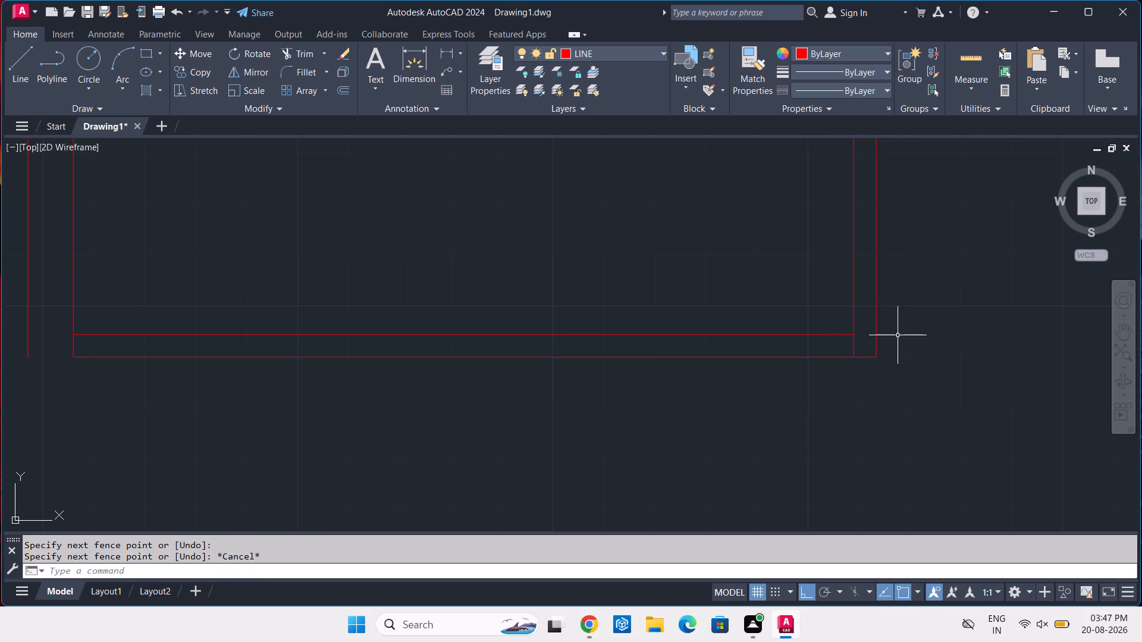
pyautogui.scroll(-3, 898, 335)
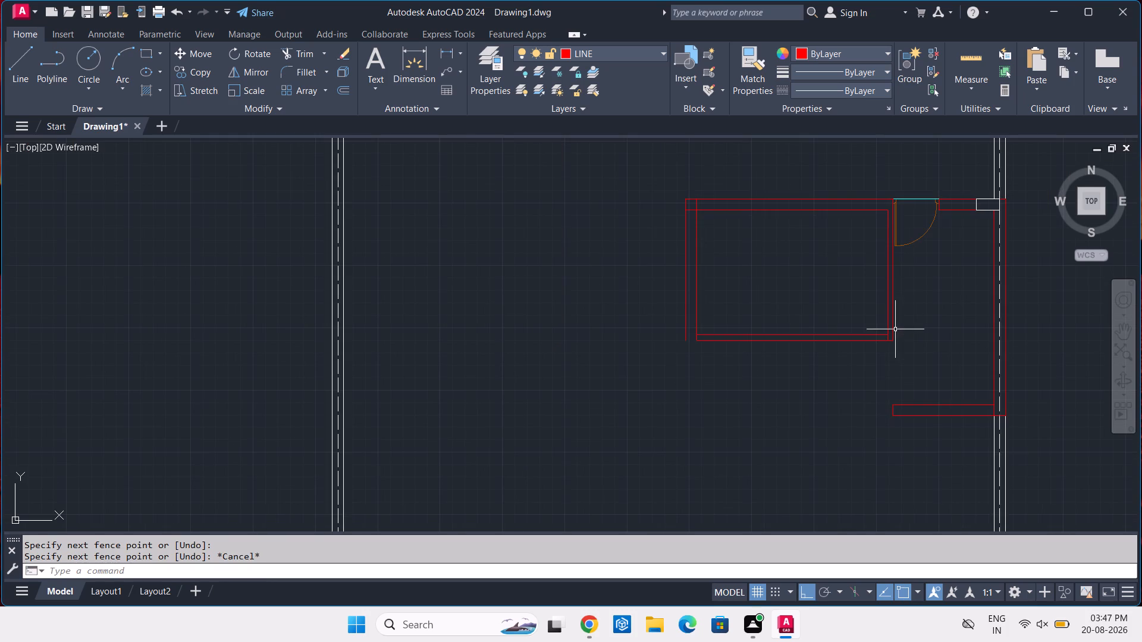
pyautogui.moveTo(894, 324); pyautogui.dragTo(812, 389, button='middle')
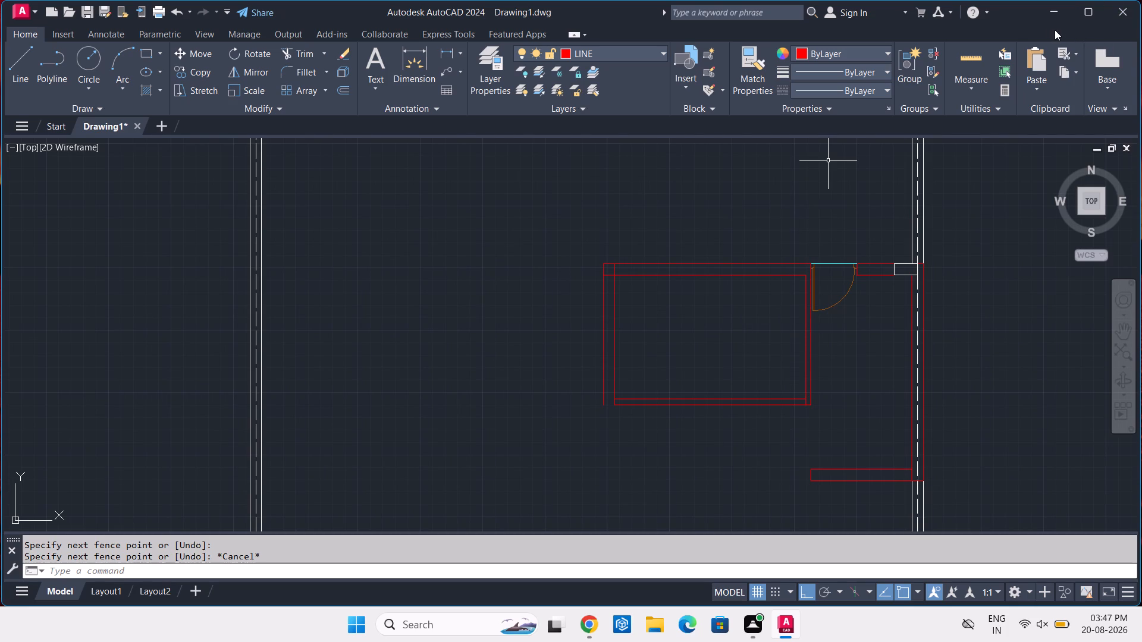
# Minimize the AutoCAD window to show the desktop.
pyautogui.click(1052, 13)
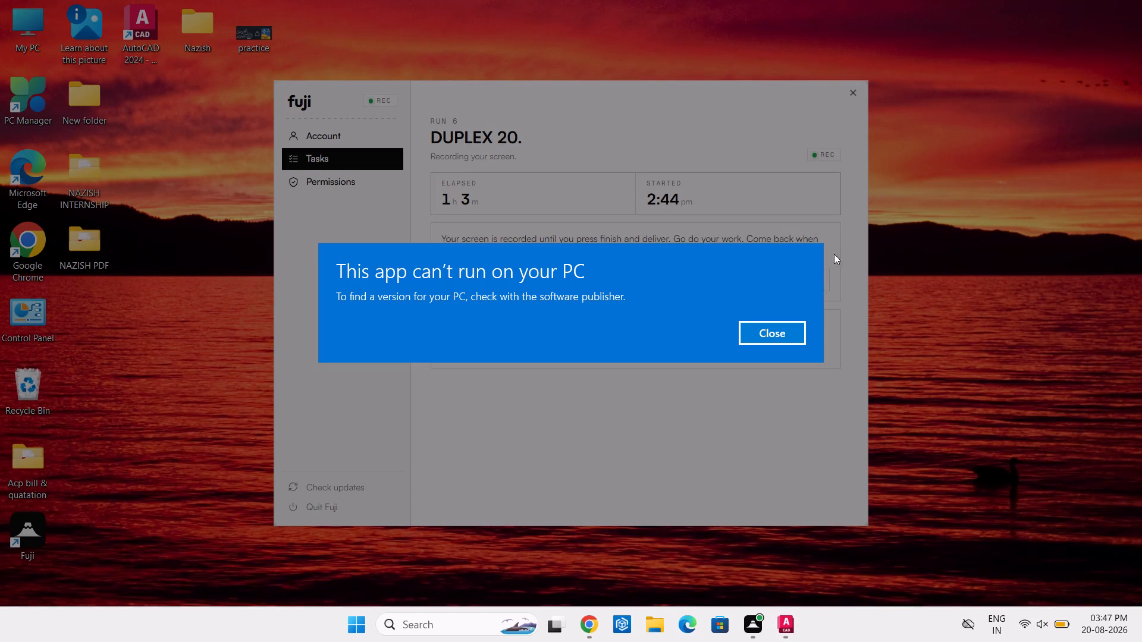
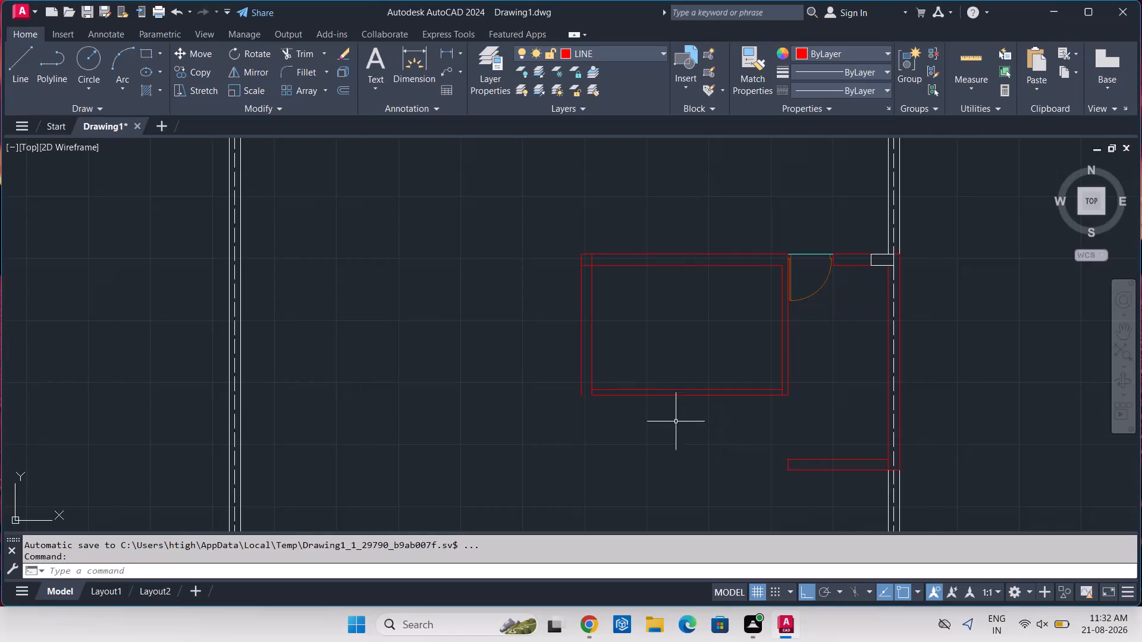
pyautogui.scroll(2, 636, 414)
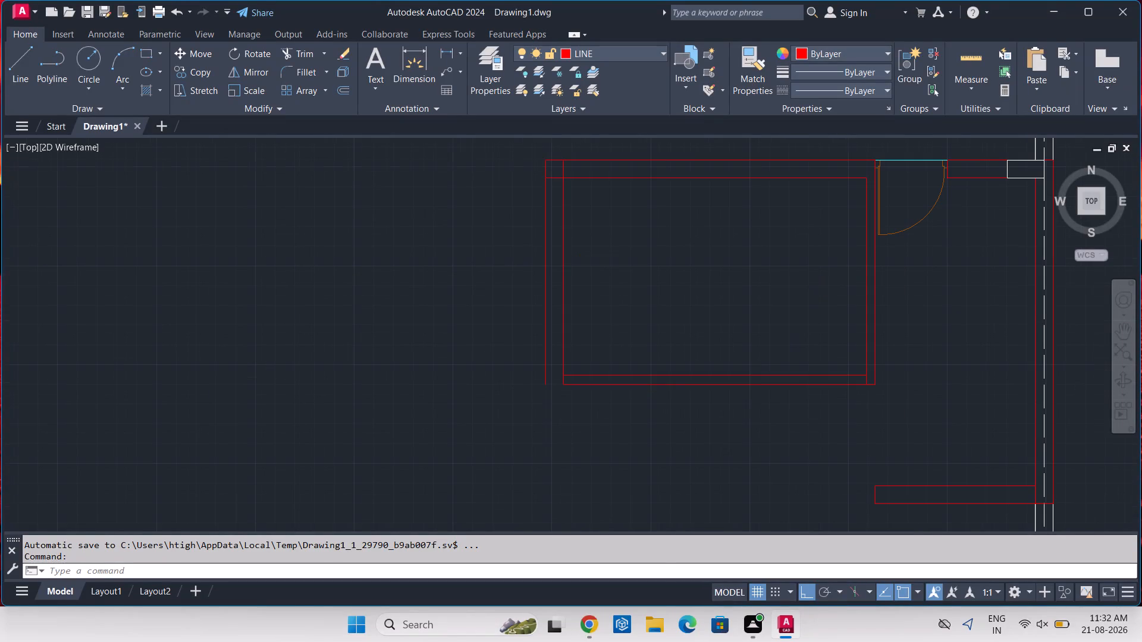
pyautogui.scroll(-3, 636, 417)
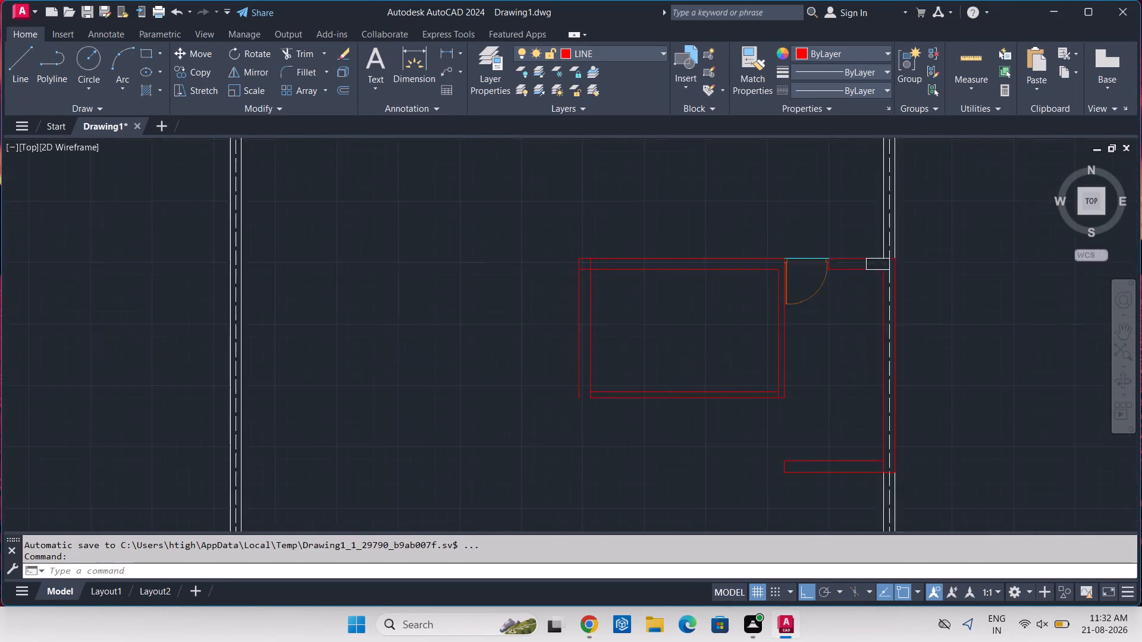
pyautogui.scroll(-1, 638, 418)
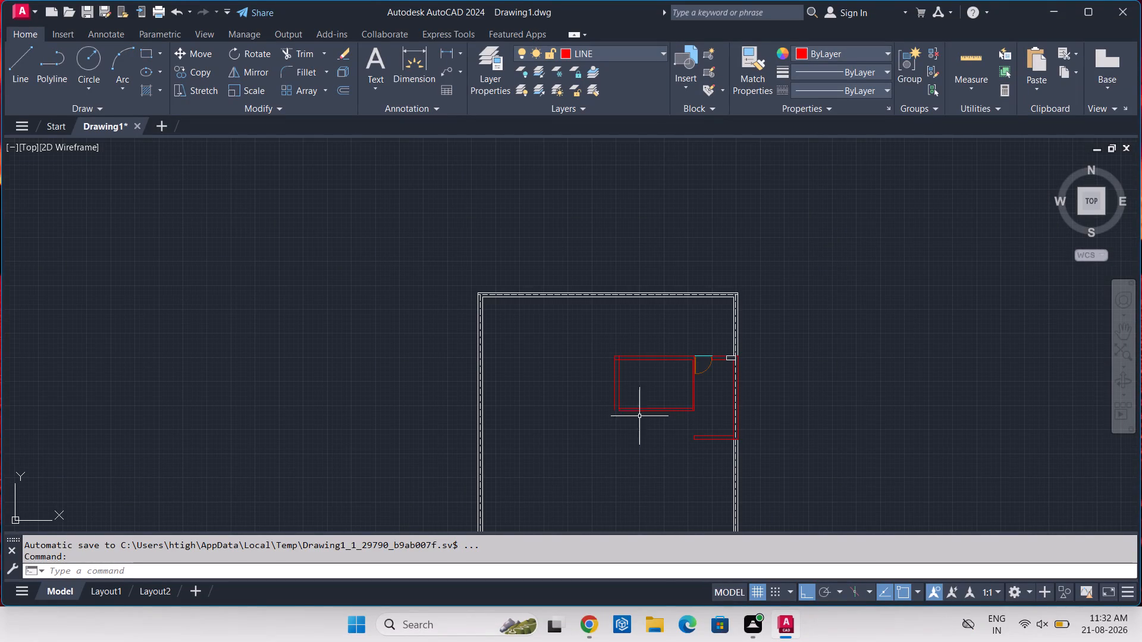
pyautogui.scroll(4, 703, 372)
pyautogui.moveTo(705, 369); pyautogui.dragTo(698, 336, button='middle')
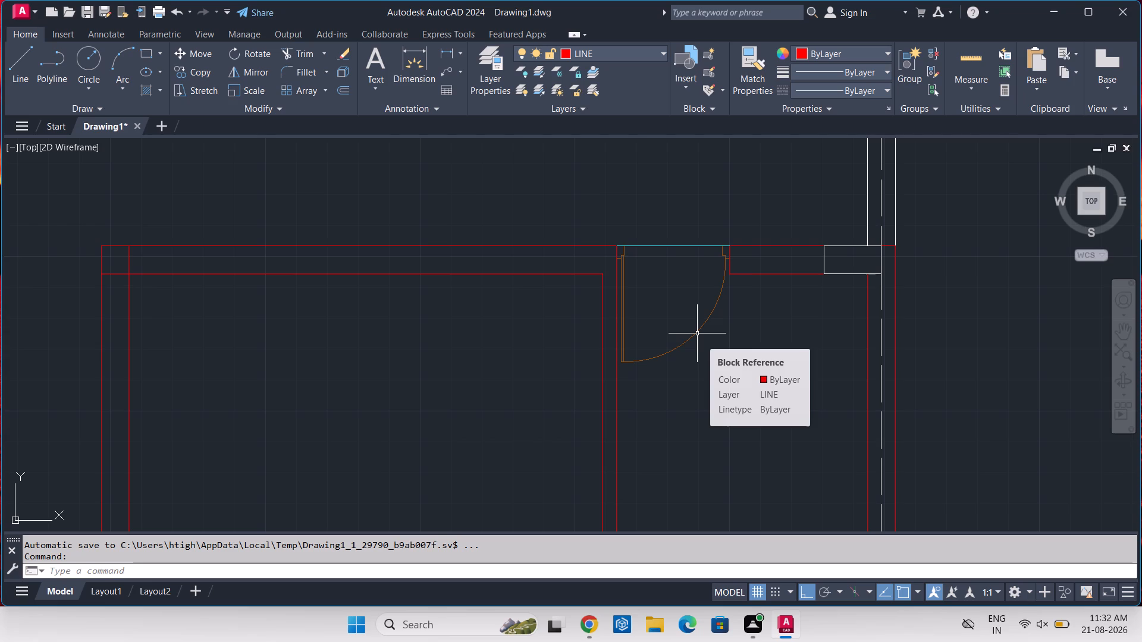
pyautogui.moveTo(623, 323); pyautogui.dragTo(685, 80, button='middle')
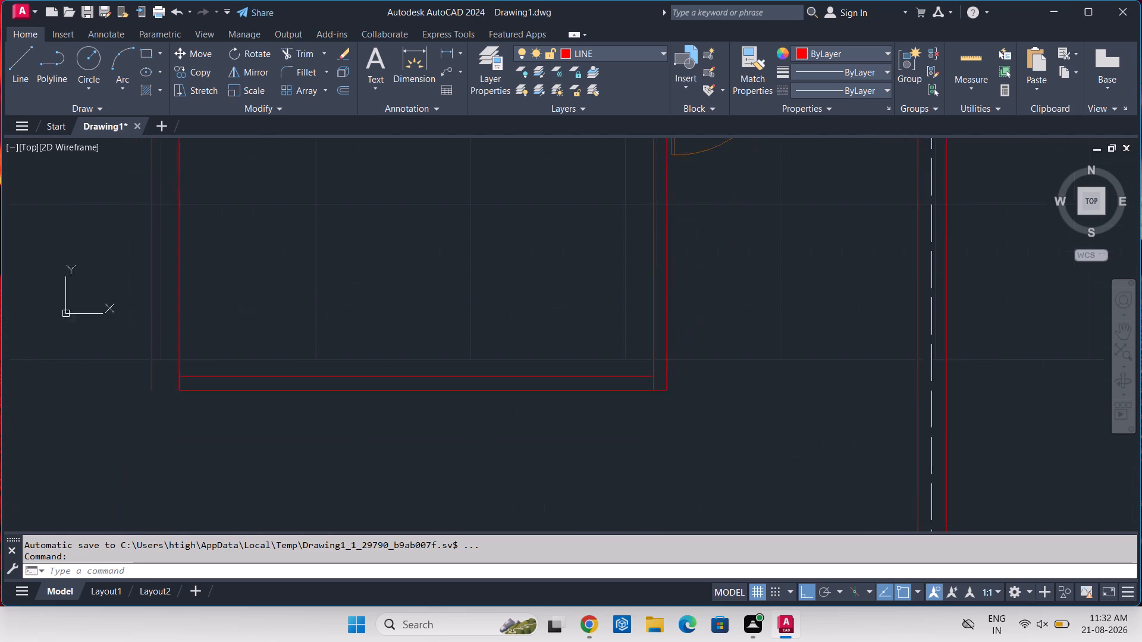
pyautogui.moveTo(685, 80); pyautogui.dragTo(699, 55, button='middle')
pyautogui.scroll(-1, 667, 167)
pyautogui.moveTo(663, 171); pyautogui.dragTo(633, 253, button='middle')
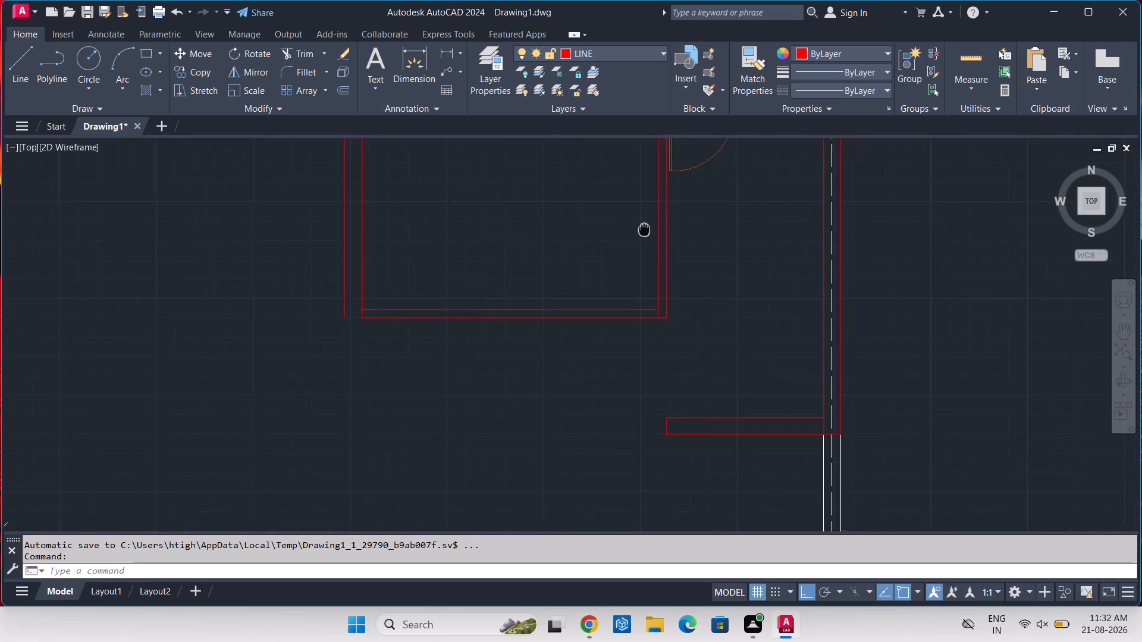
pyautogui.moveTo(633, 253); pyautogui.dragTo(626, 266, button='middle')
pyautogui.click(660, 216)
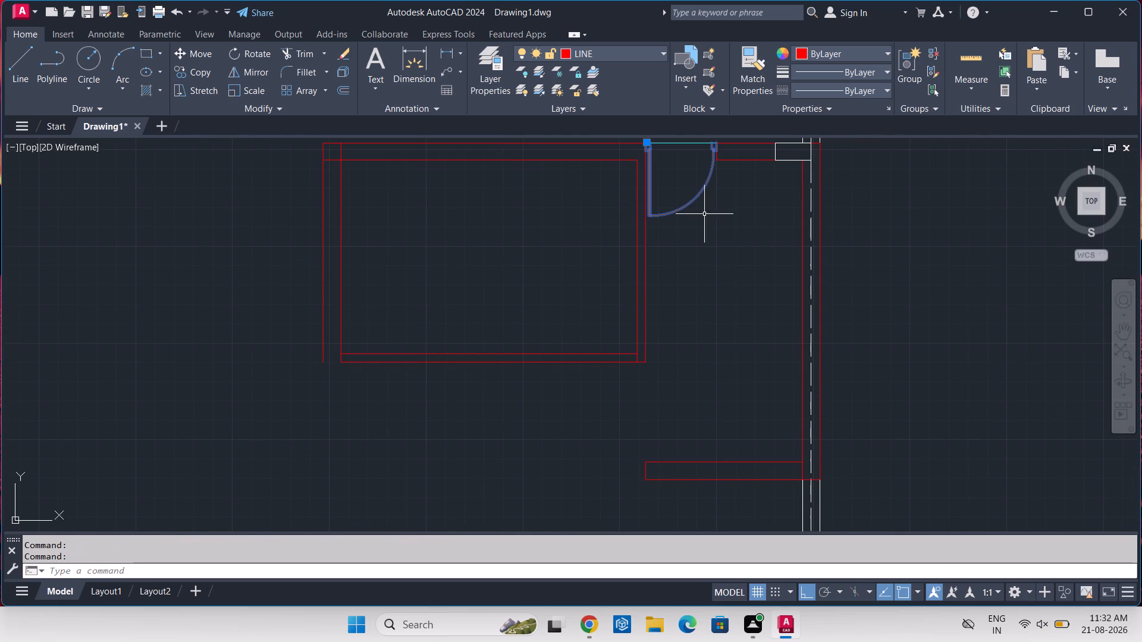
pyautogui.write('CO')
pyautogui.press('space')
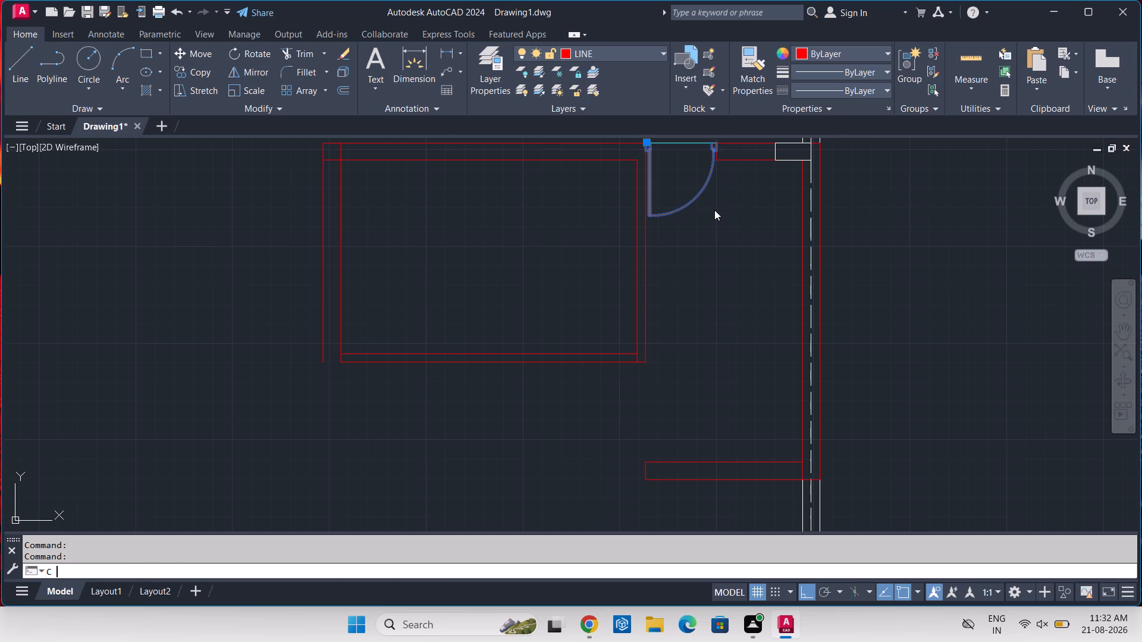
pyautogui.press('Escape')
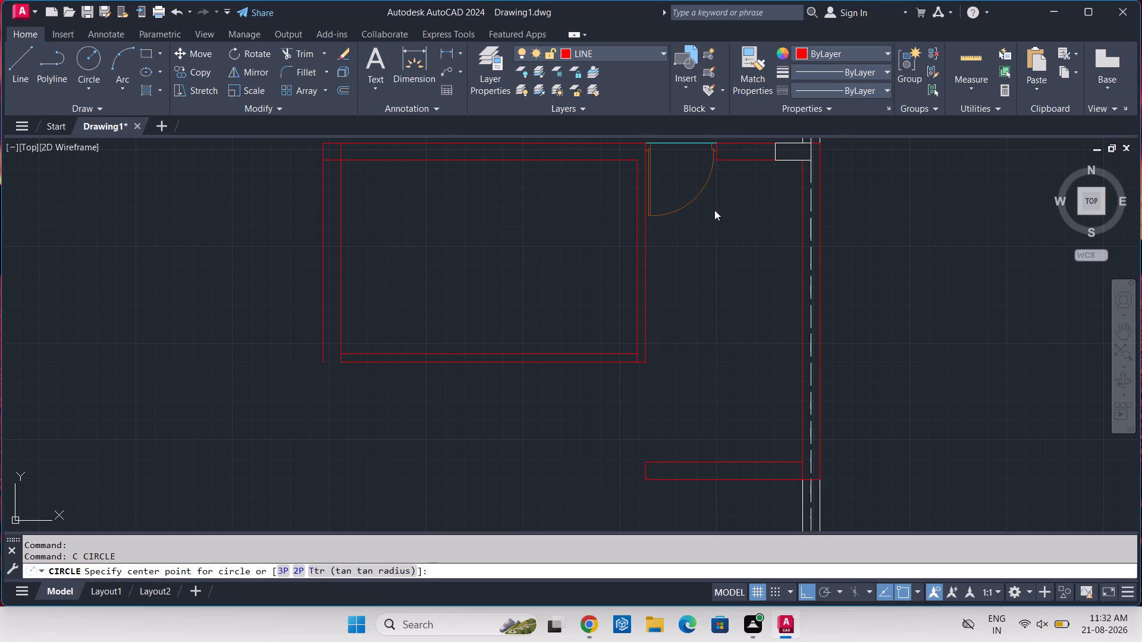
# Copy the door beside the room's northeast corner to the empty area outside the east outer wall, with Ortho off.
pyautogui.click(714, 207)
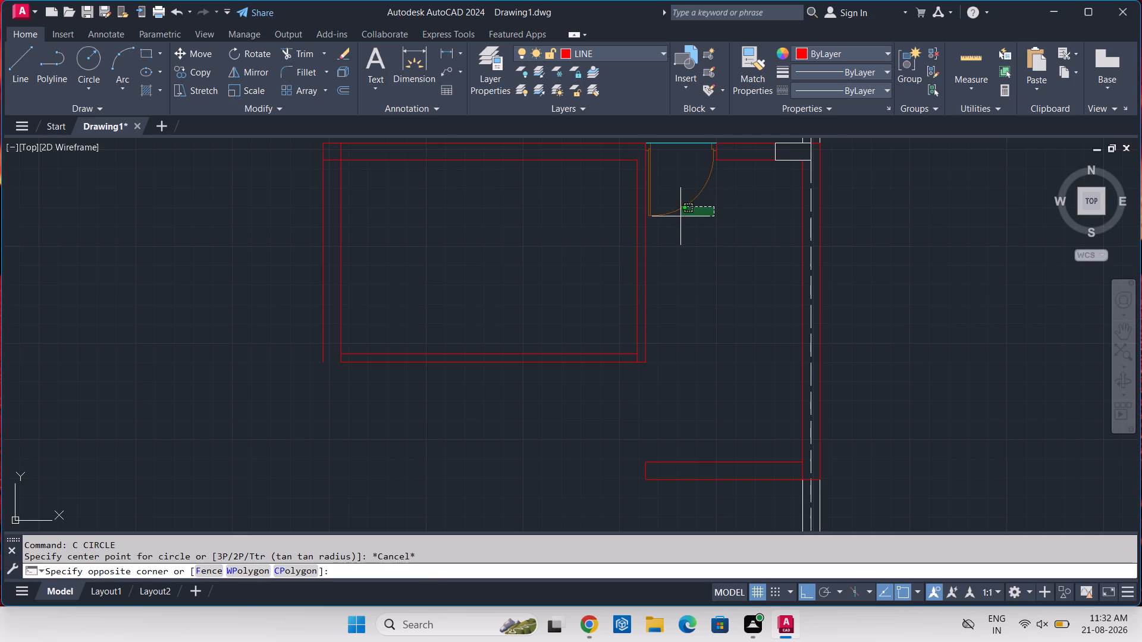
pyautogui.click(669, 215)
pyautogui.write('CO')
pyautogui.press('space')
pyautogui.click(669, 215)
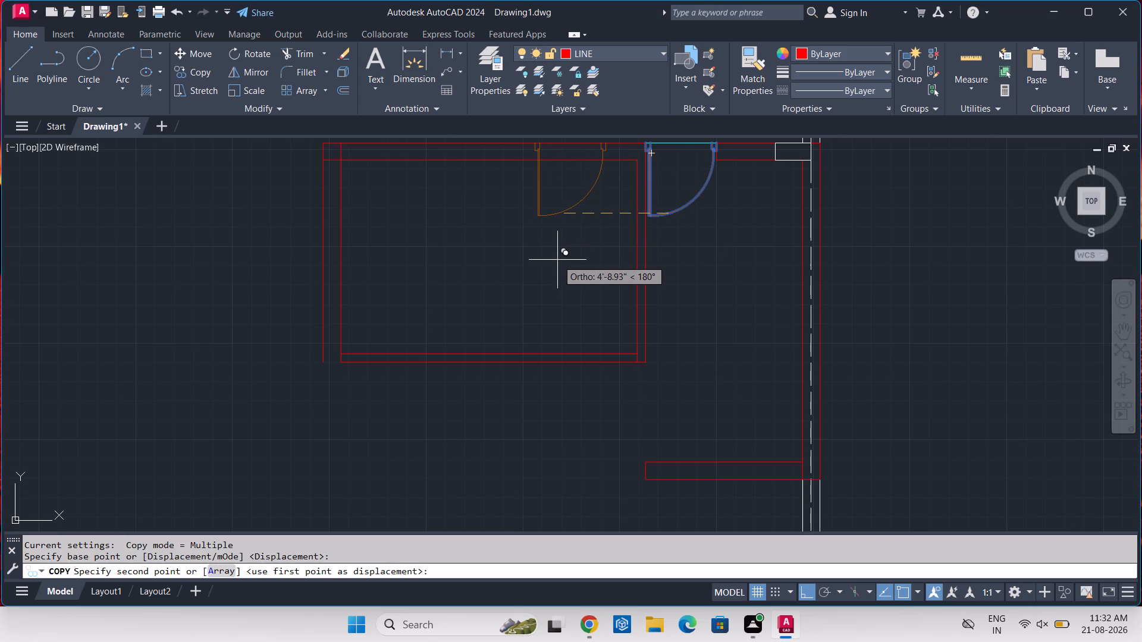
pyautogui.press('F8')
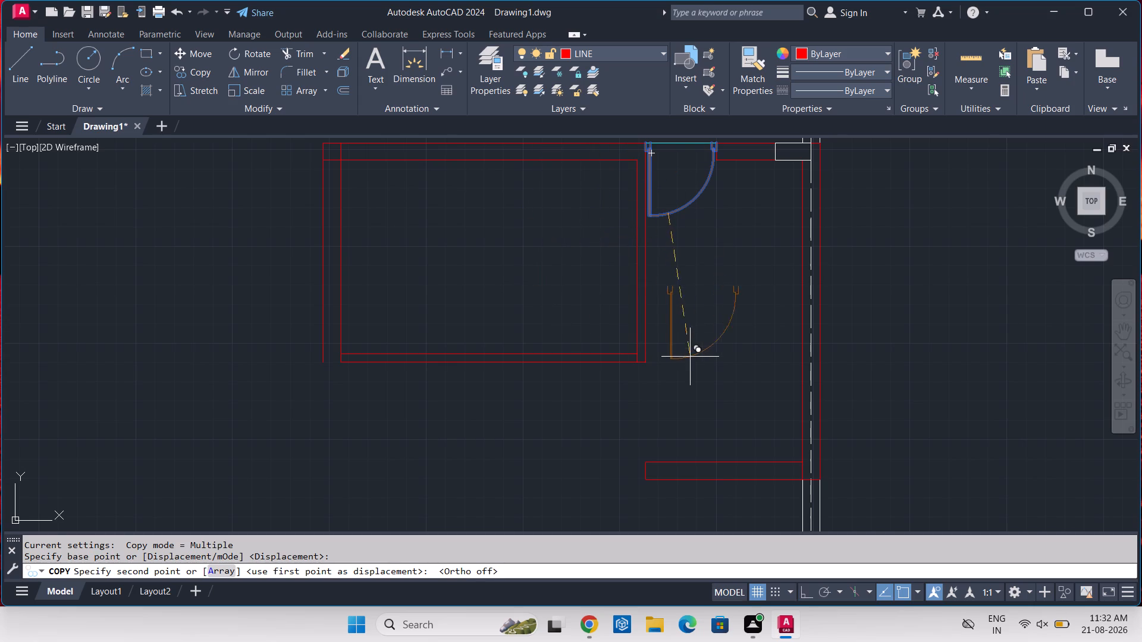
pyautogui.click(949, 385)
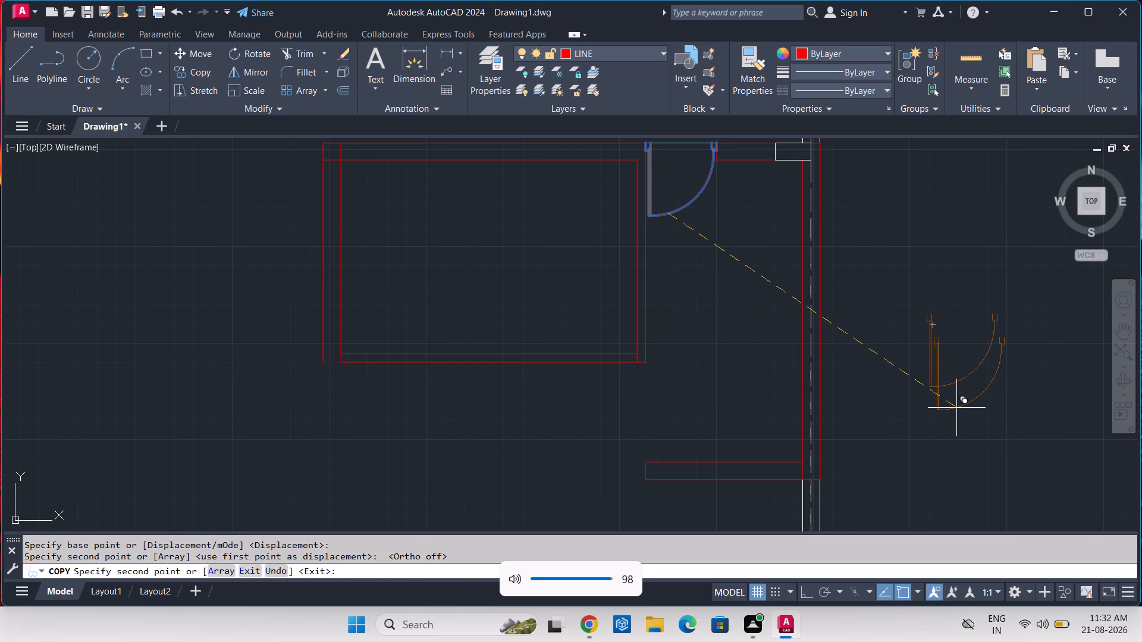
pyautogui.press('Escape')
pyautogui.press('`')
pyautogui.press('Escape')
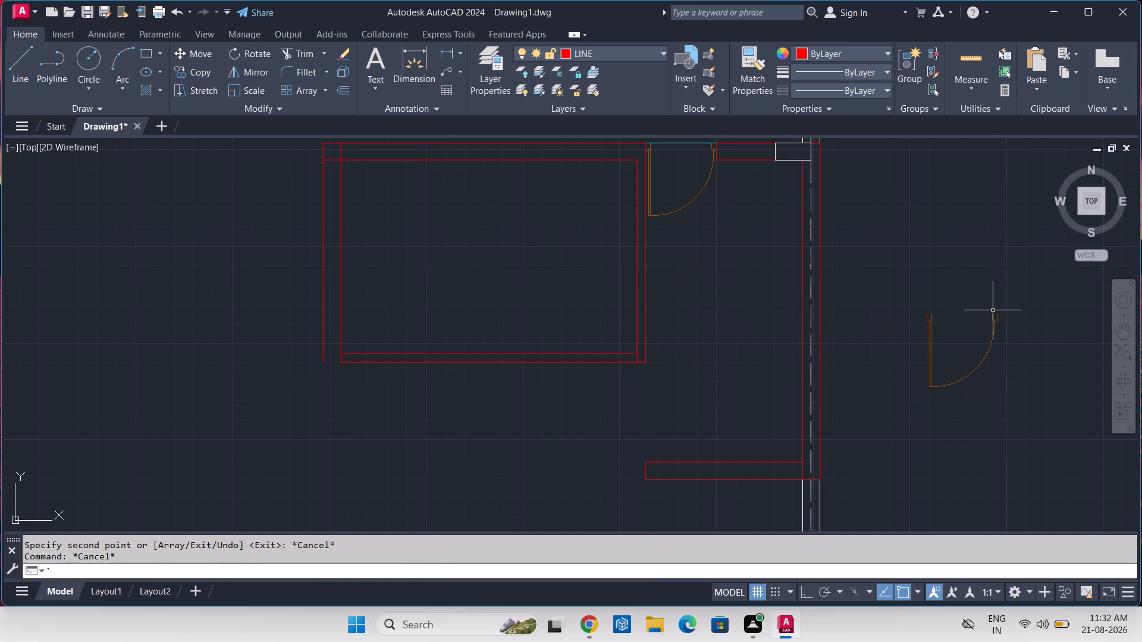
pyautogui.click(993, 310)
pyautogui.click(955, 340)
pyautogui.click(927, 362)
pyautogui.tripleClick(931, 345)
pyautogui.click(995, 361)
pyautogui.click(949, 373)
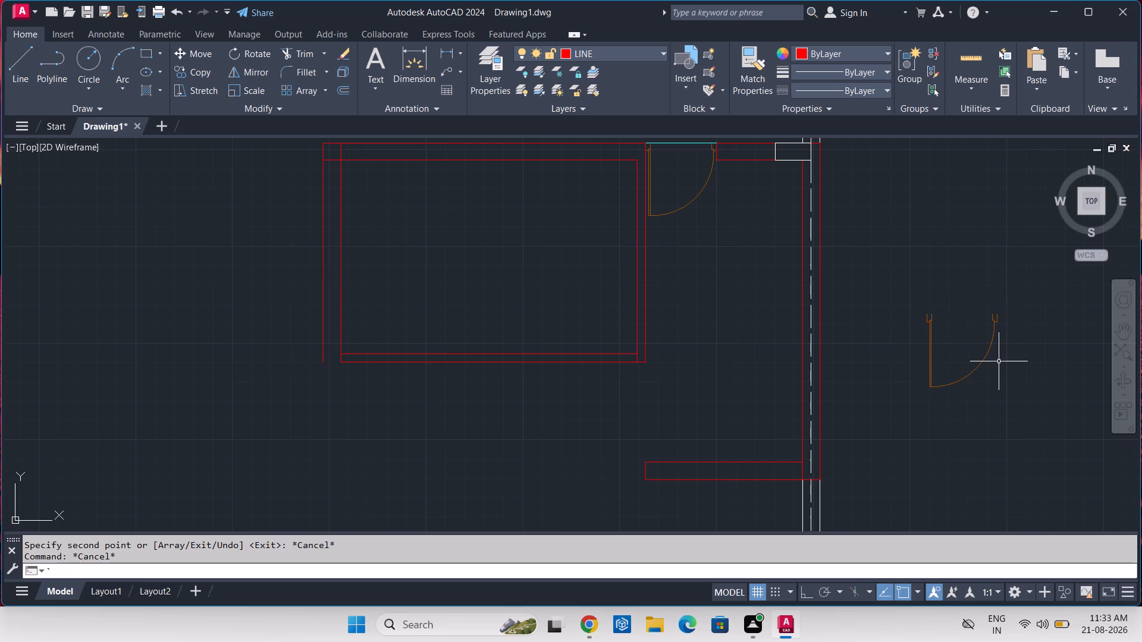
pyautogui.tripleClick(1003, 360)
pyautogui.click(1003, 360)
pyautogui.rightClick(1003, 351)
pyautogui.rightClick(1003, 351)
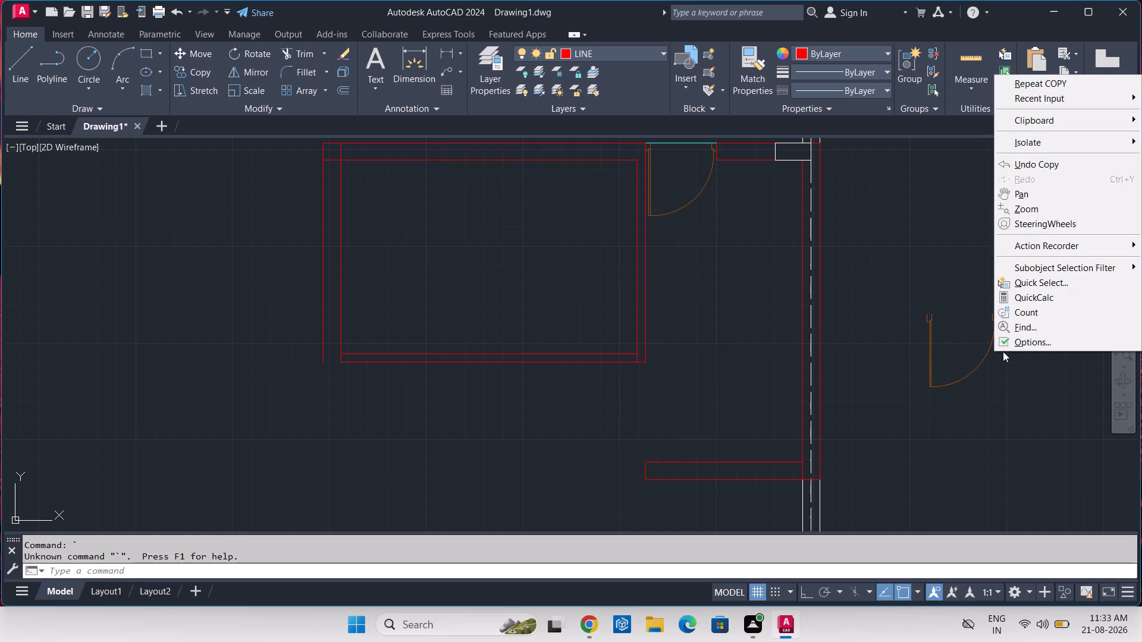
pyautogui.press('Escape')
# Rotate the copied door 180° about the end corner of its hinge-side jamb, with Ortho on.
pyautogui.click(1002, 351)
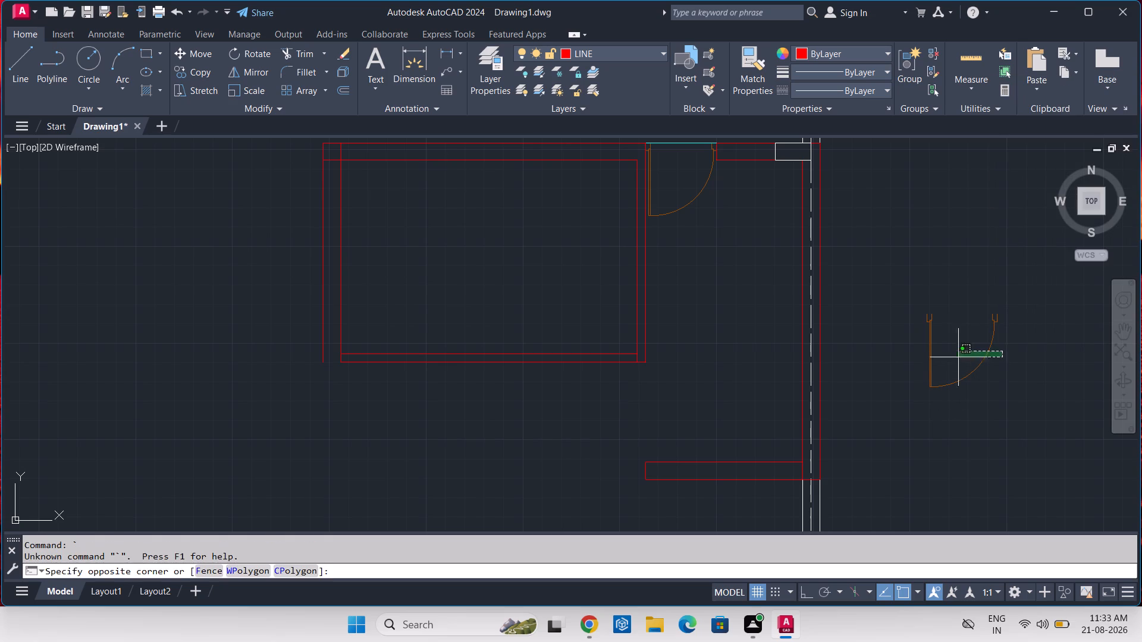
pyautogui.click(953, 376)
pyautogui.write('RO')
pyautogui.press('space')
pyautogui.press('F8')
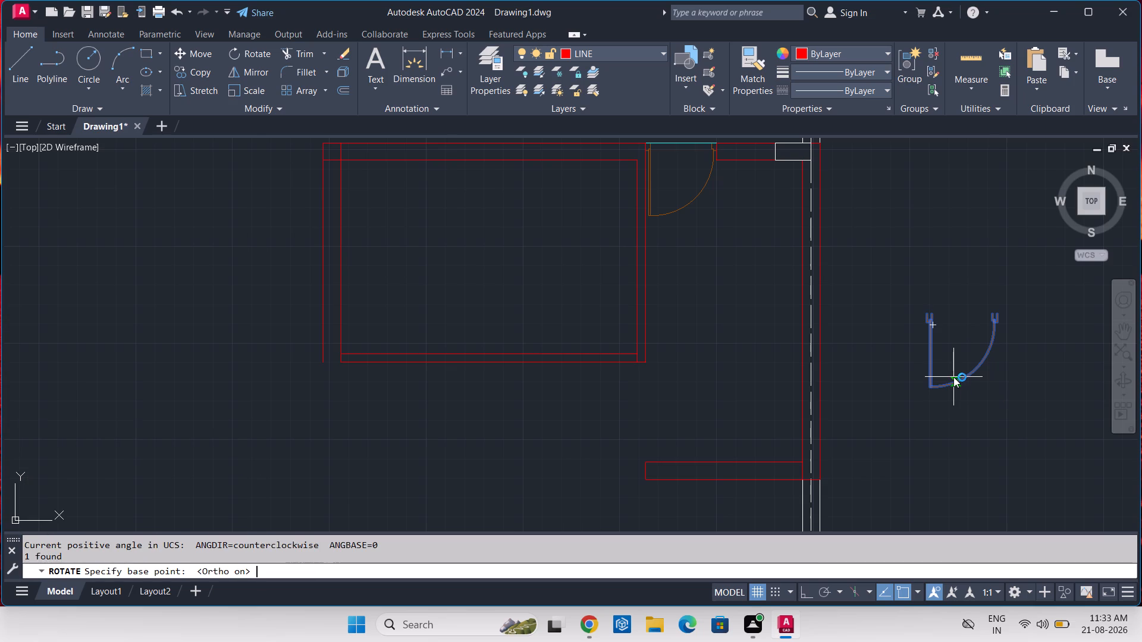
pyautogui.click(927, 311)
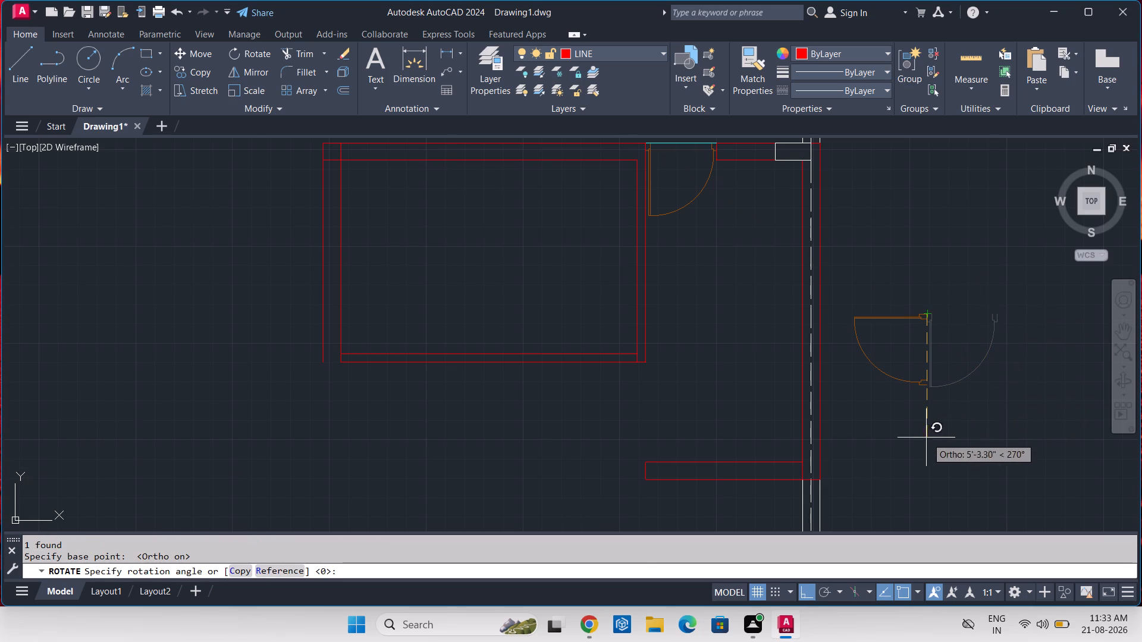
pyautogui.click(868, 287)
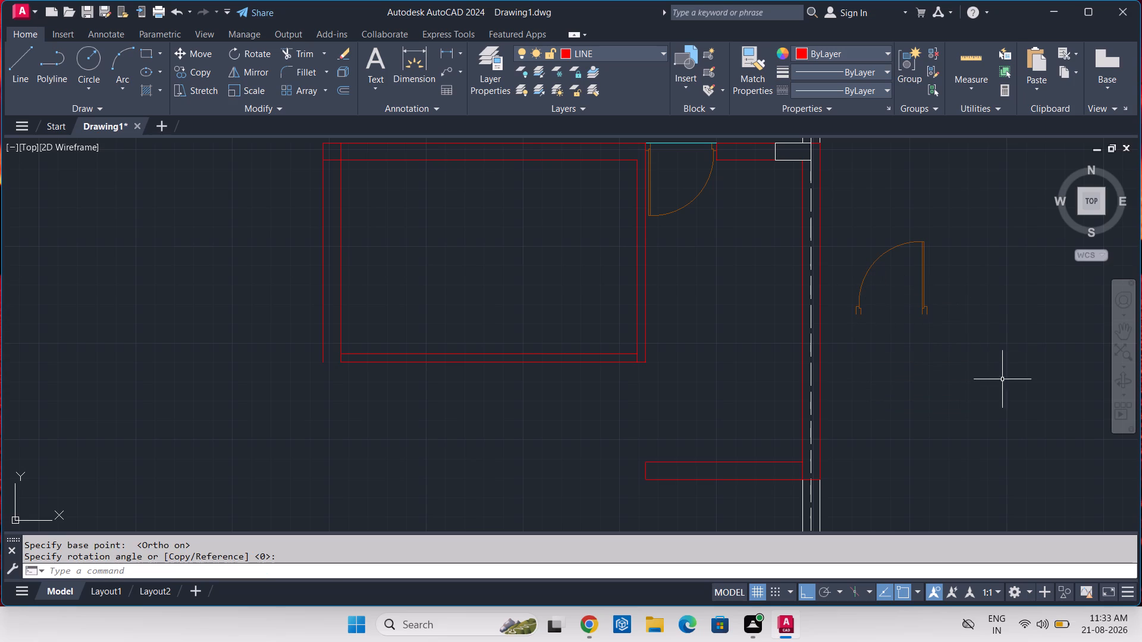
# Move the rotated door by its hinge-side jamb corner onto the lower line of the room's south wall, near the wall's east end.
pyautogui.moveTo(990, 285); pyautogui.dragTo(983, 289)
pyautogui.click(931, 327)
pyautogui.click(952, 301)
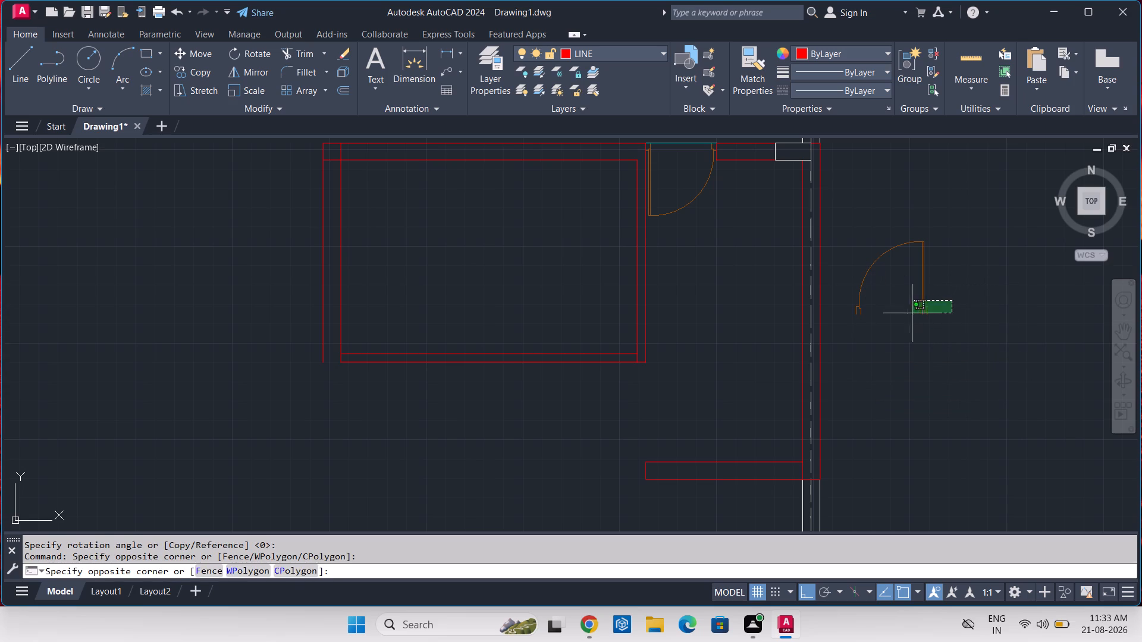
pyautogui.click(912, 313)
pyautogui.write('M')
pyautogui.press('space')
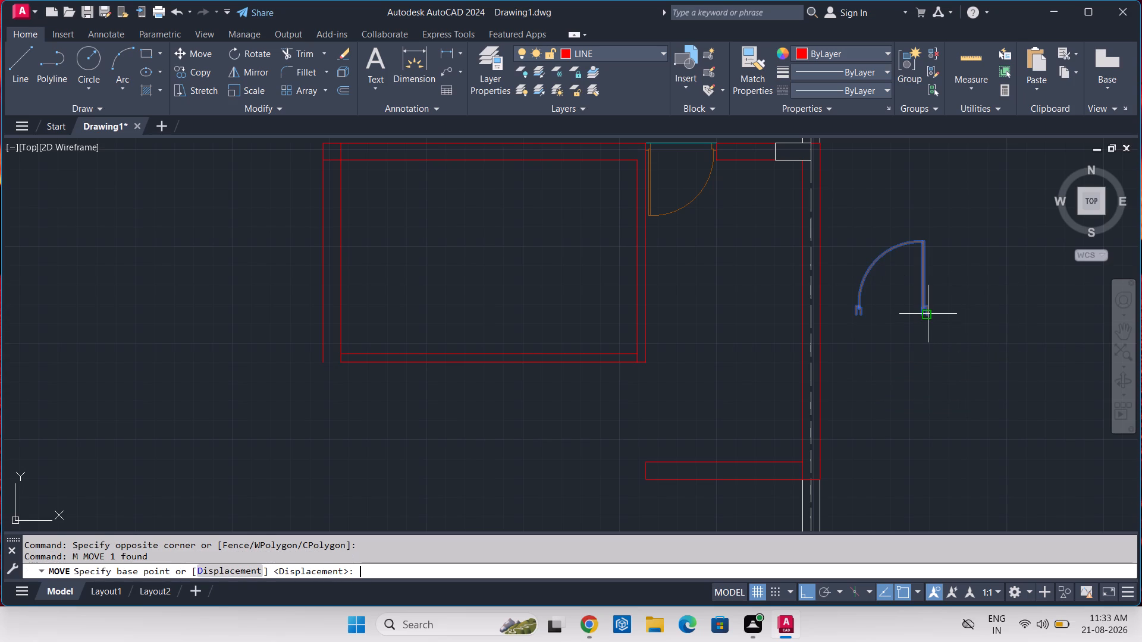
pyautogui.press('F8')
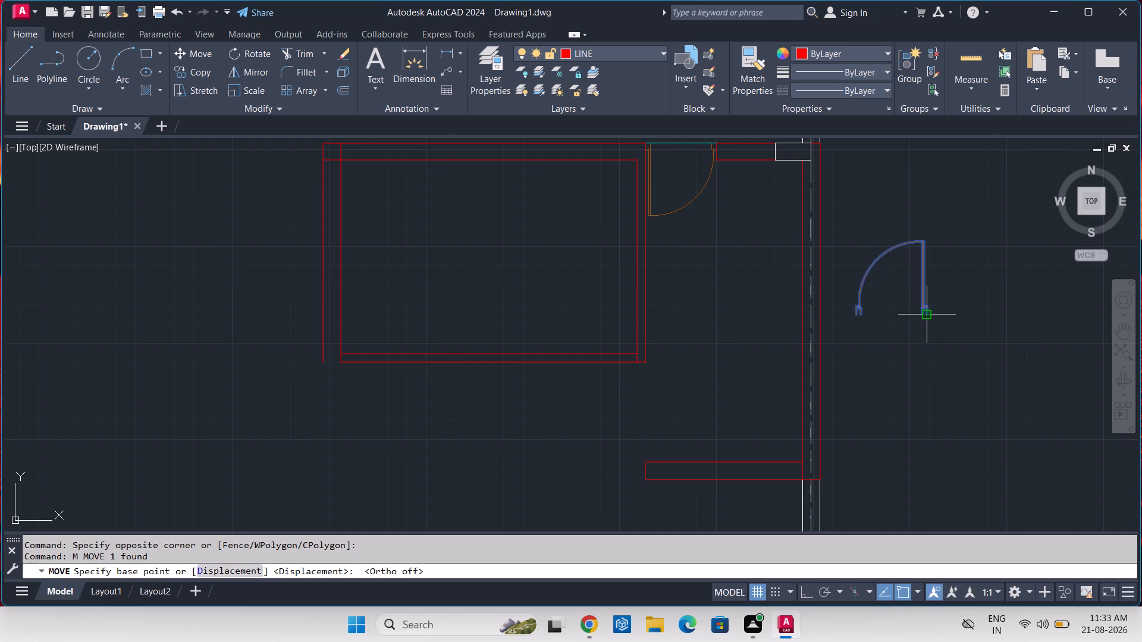
pyautogui.click(928, 314)
pyautogui.moveTo(734, 336); pyautogui.dragTo(793, 320, button='middle')
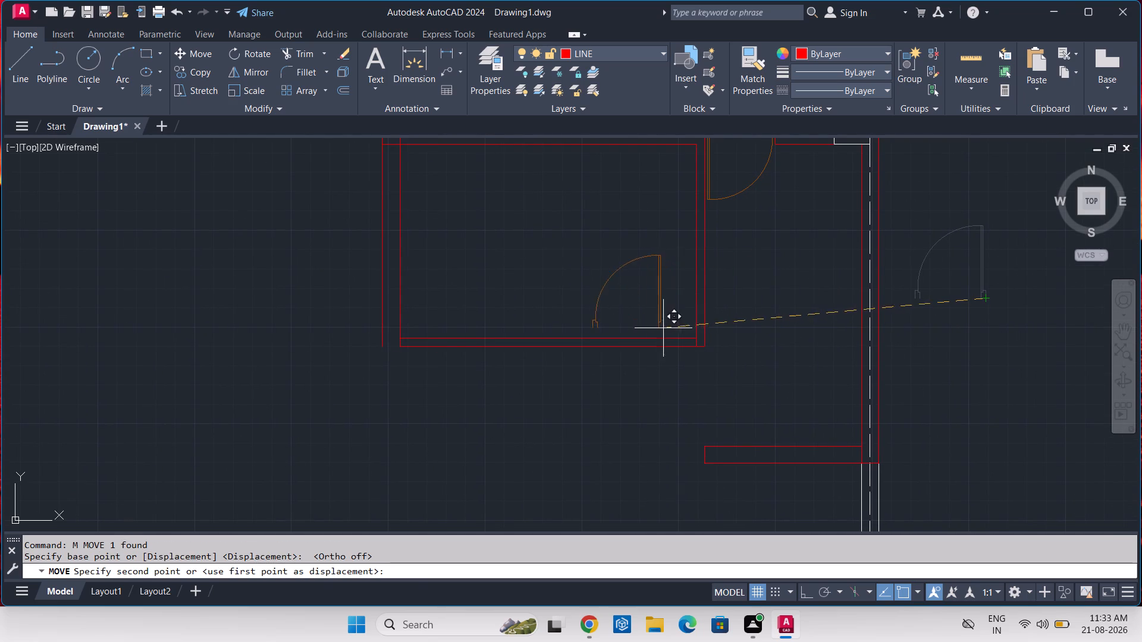
pyautogui.scroll(4, 648, 341)
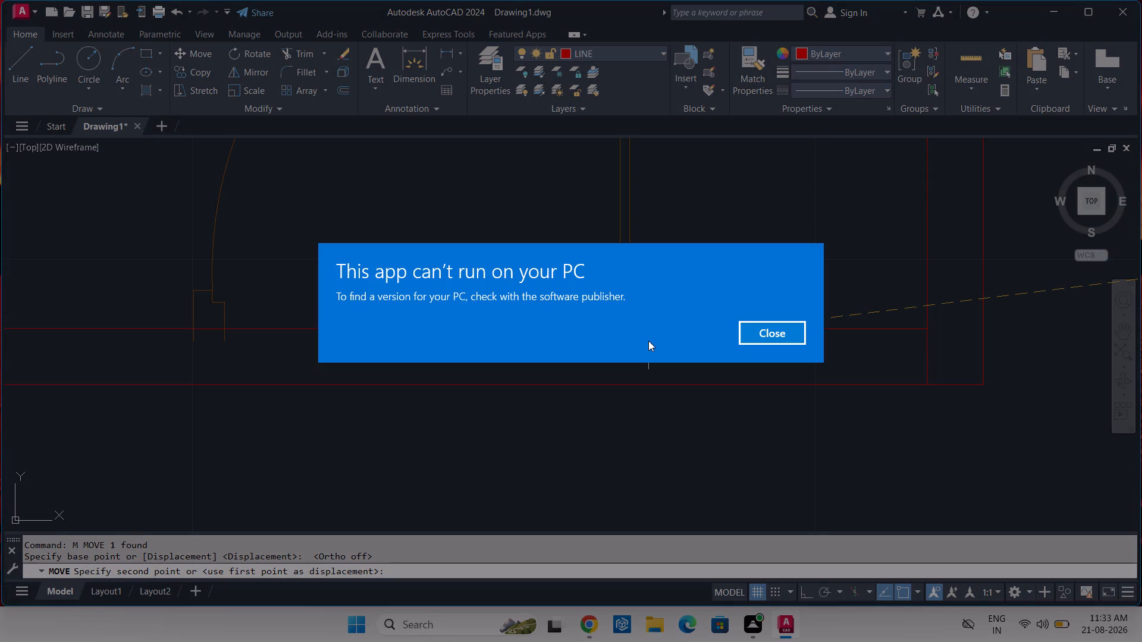
pyautogui.click(750, 334)
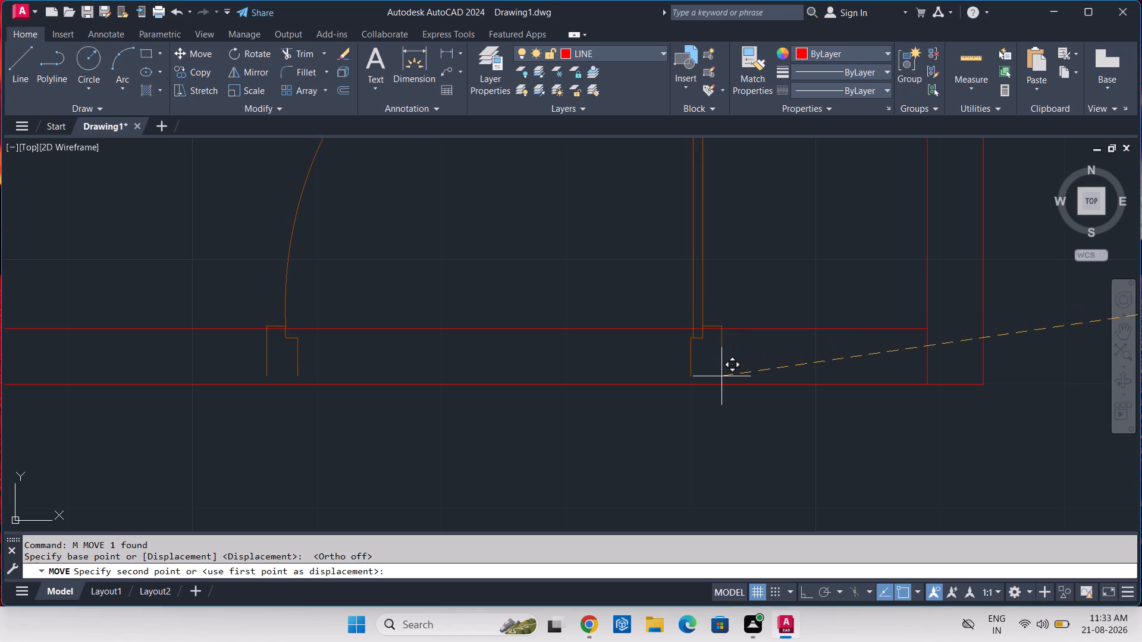
pyautogui.scroll(5, 688, 385)
pyautogui.click(688, 386)
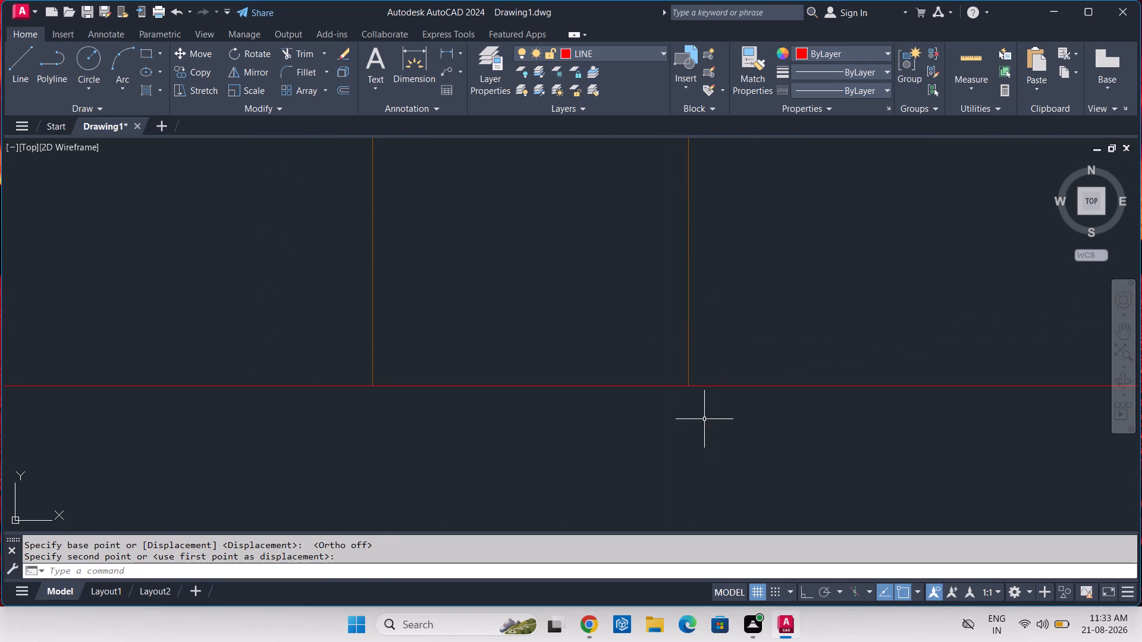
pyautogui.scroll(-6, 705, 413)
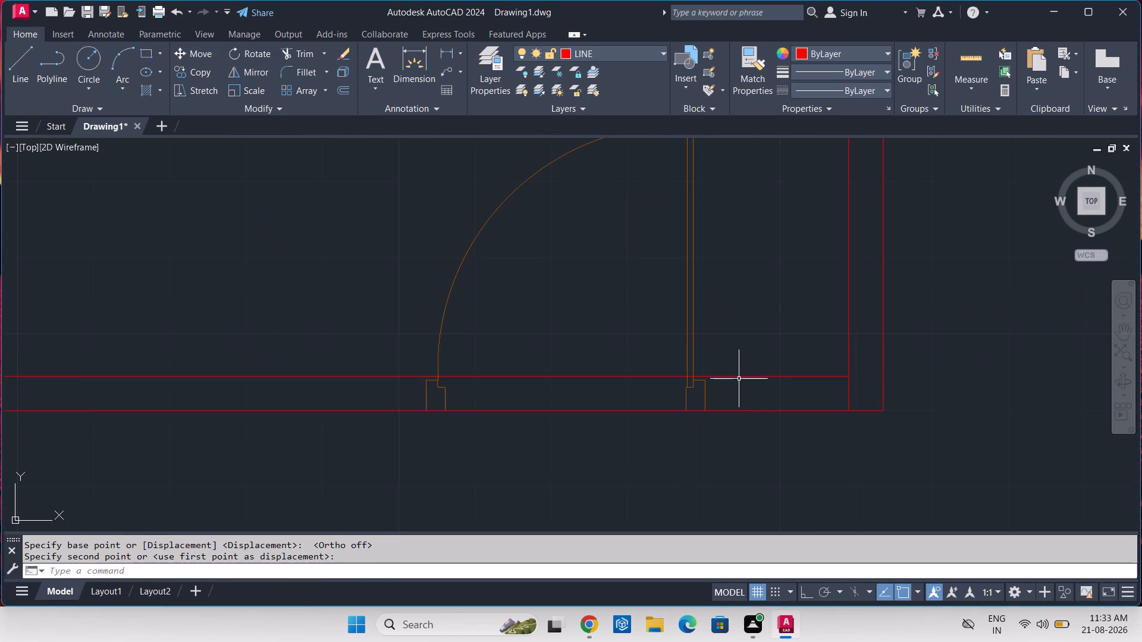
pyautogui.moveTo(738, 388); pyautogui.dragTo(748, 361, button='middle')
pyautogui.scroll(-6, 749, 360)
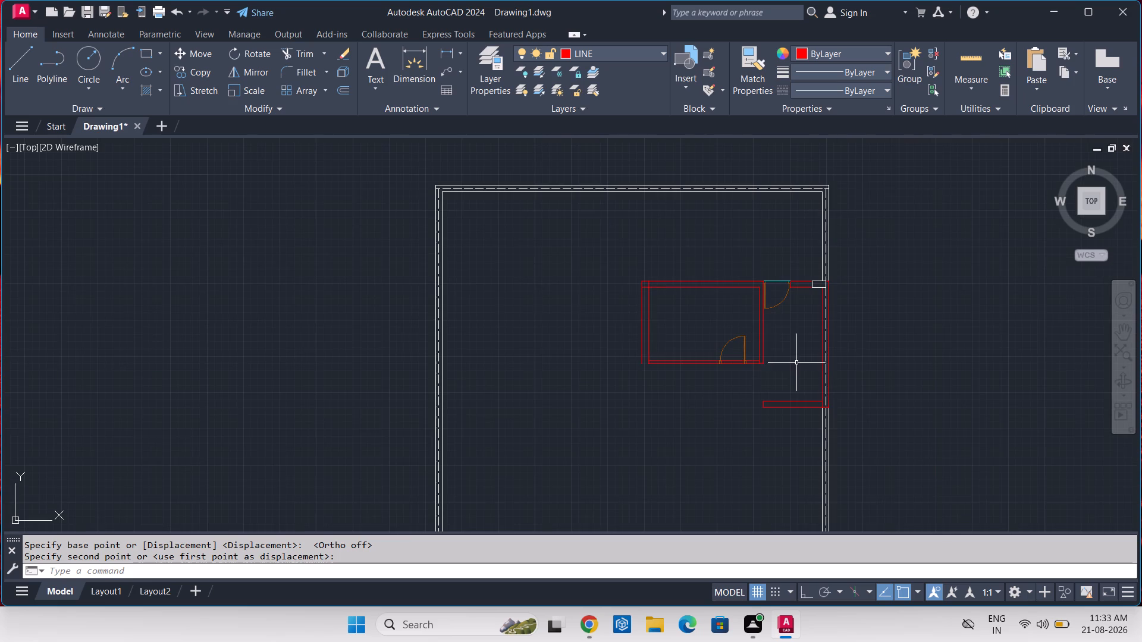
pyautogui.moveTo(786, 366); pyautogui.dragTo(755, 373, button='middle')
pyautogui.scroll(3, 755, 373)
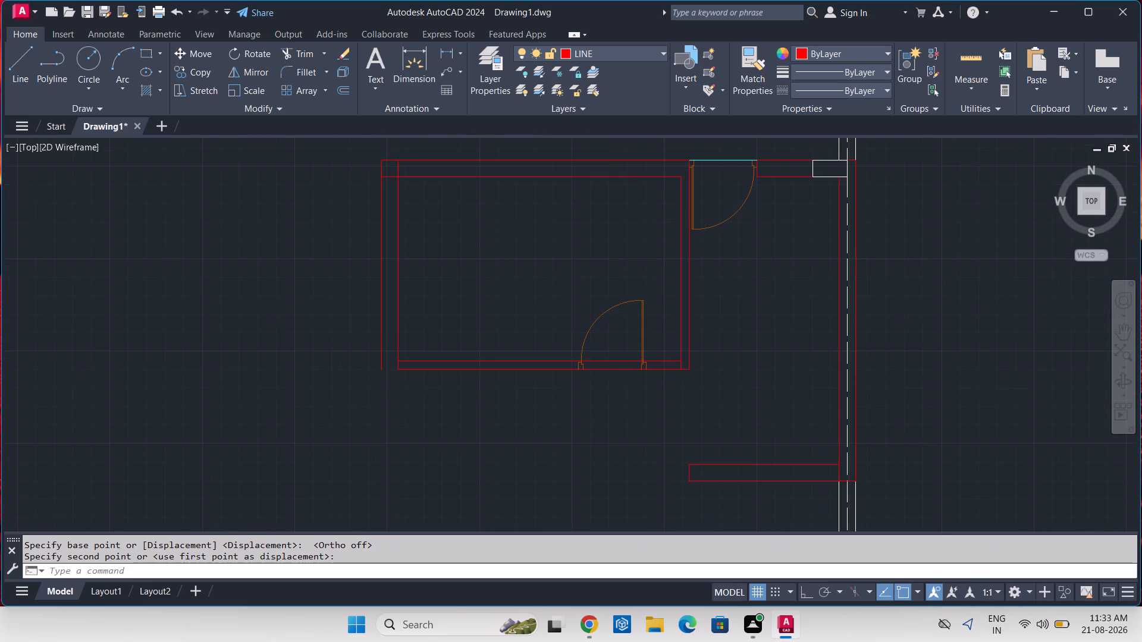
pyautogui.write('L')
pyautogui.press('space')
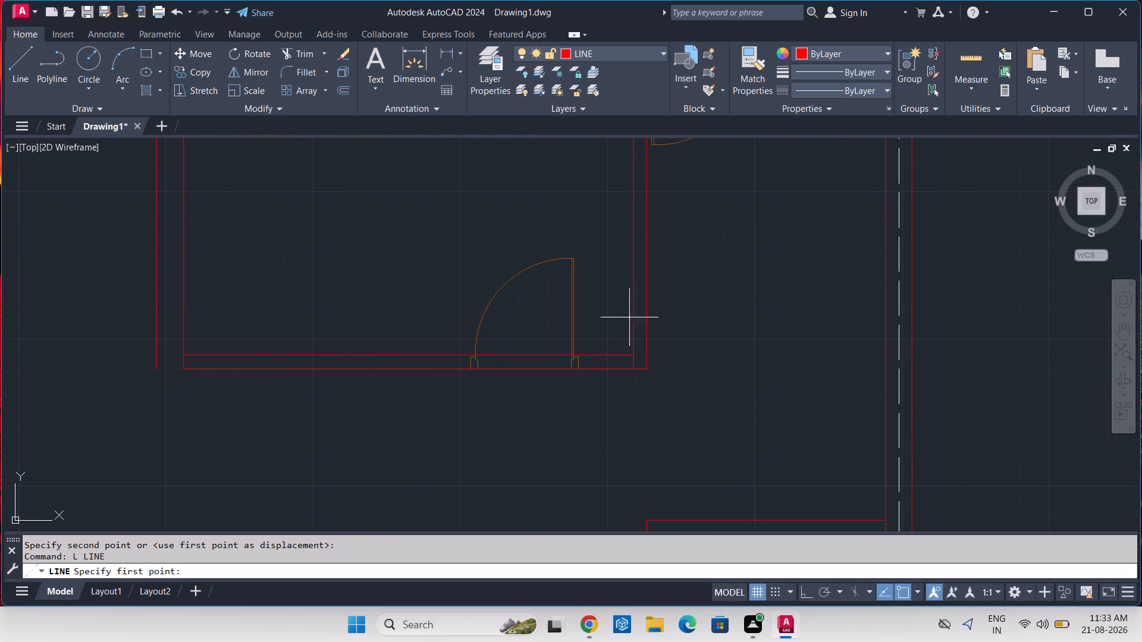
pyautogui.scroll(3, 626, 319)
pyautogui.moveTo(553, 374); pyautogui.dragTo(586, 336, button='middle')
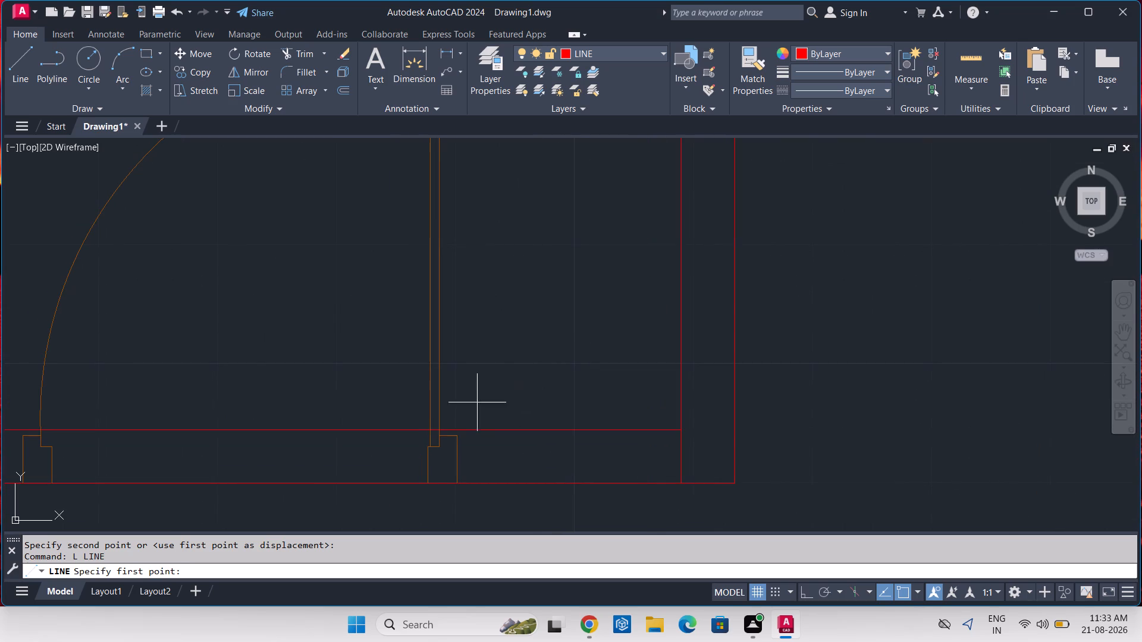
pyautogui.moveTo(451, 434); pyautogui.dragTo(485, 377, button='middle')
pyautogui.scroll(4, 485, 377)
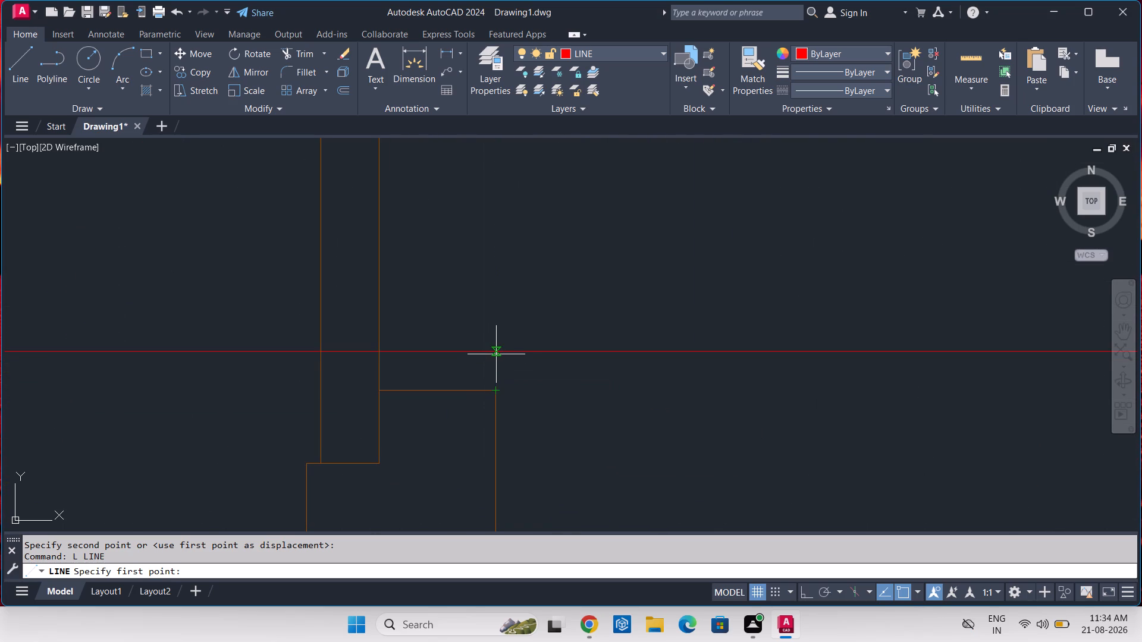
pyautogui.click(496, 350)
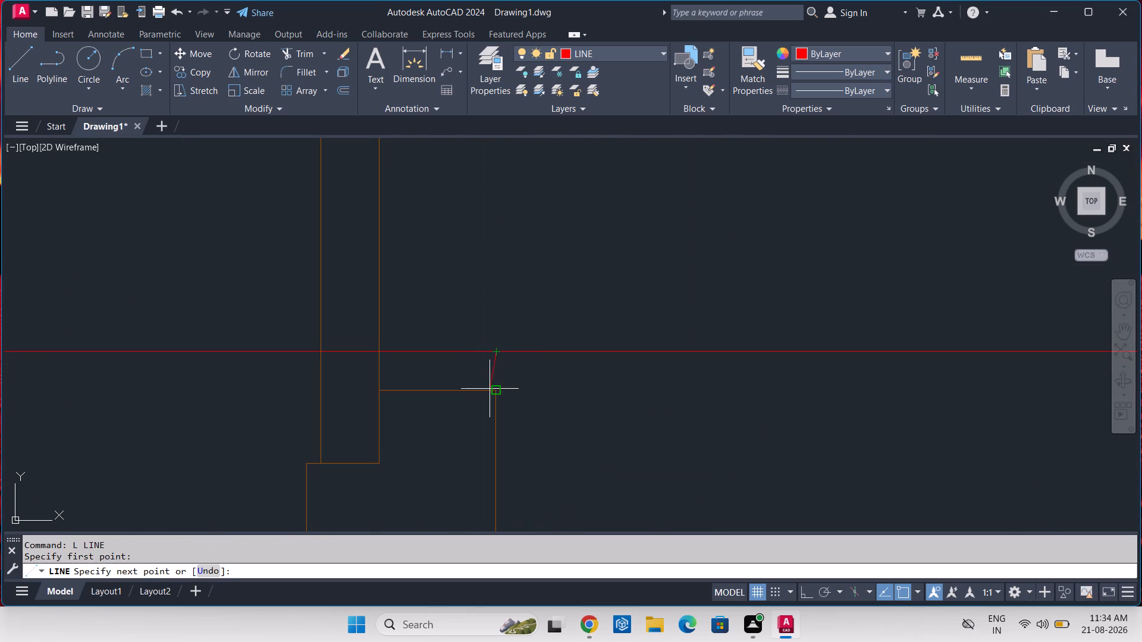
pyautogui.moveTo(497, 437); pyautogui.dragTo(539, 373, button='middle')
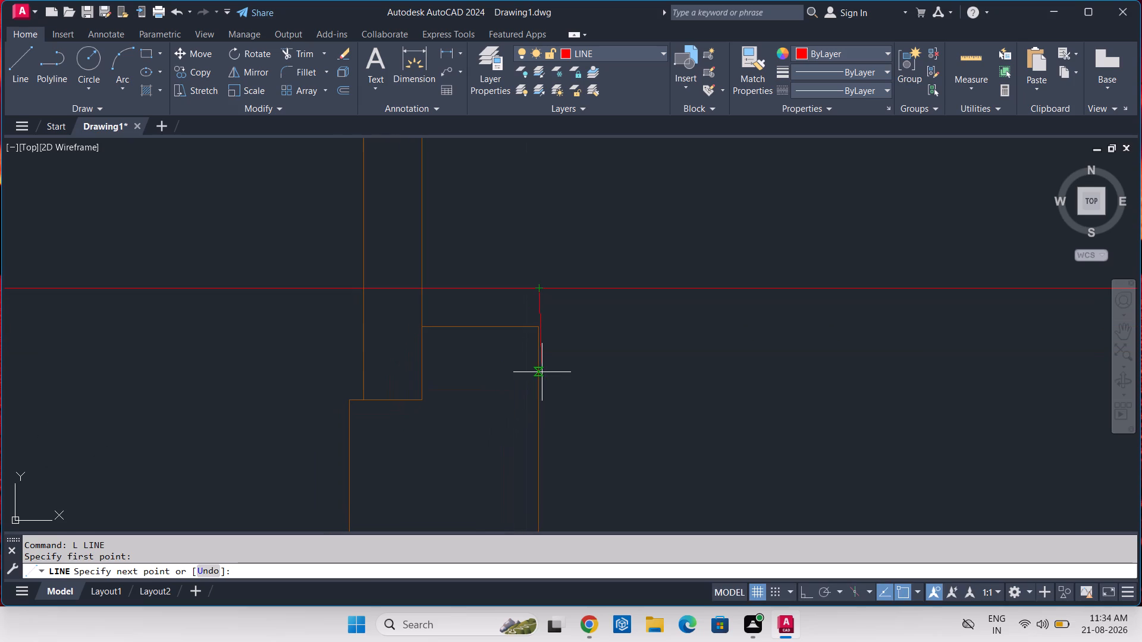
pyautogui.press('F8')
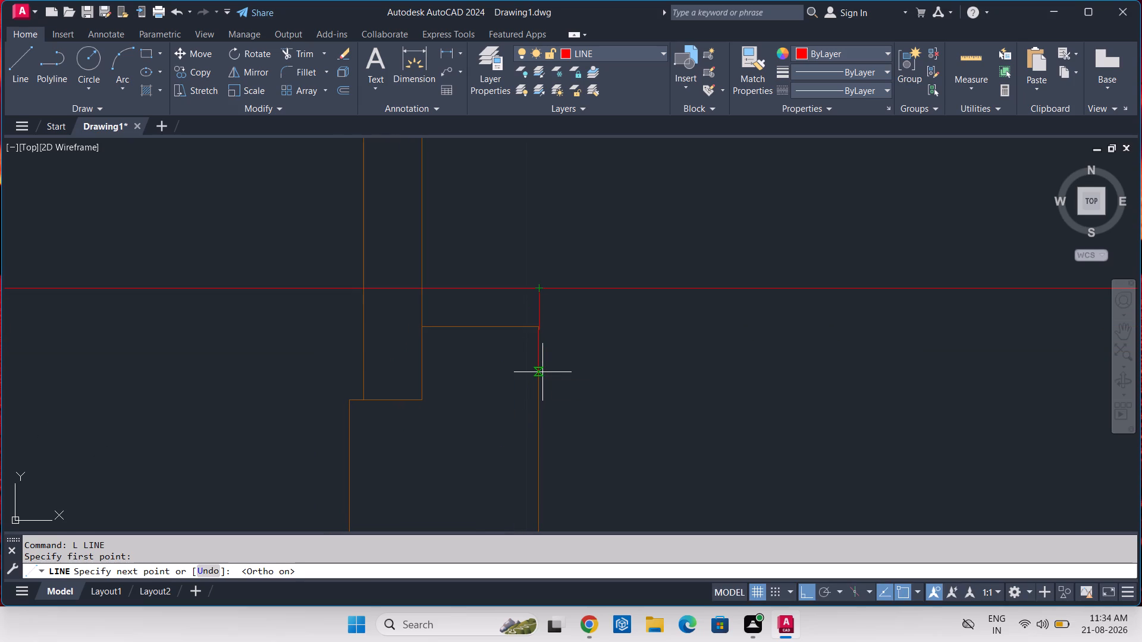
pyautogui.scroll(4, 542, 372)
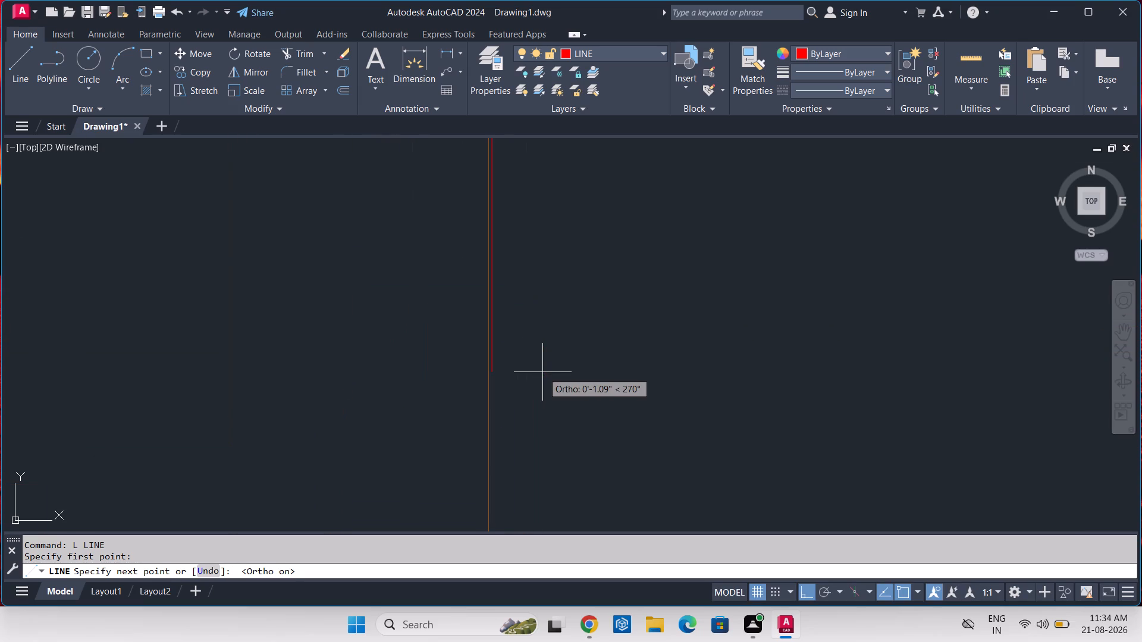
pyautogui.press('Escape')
# With Ortho on, draw a vertical line across the south wall along the hinge-side jamb's outer edge, tracking its start from the jamb corner.
pyautogui.press('space')
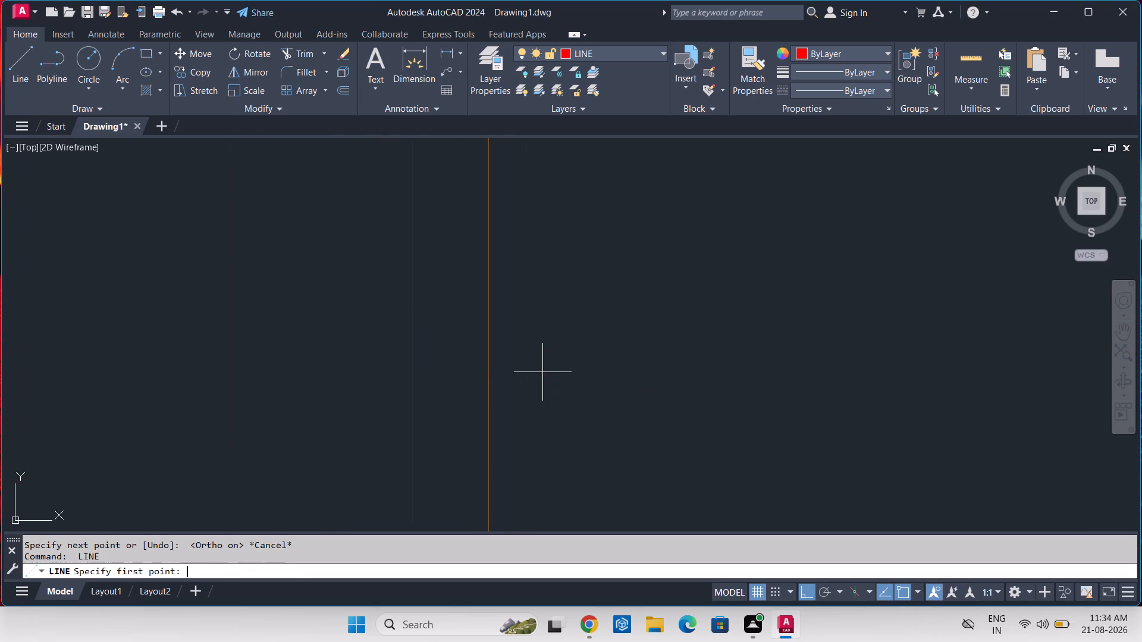
pyautogui.write('TK')
pyautogui.press('space')
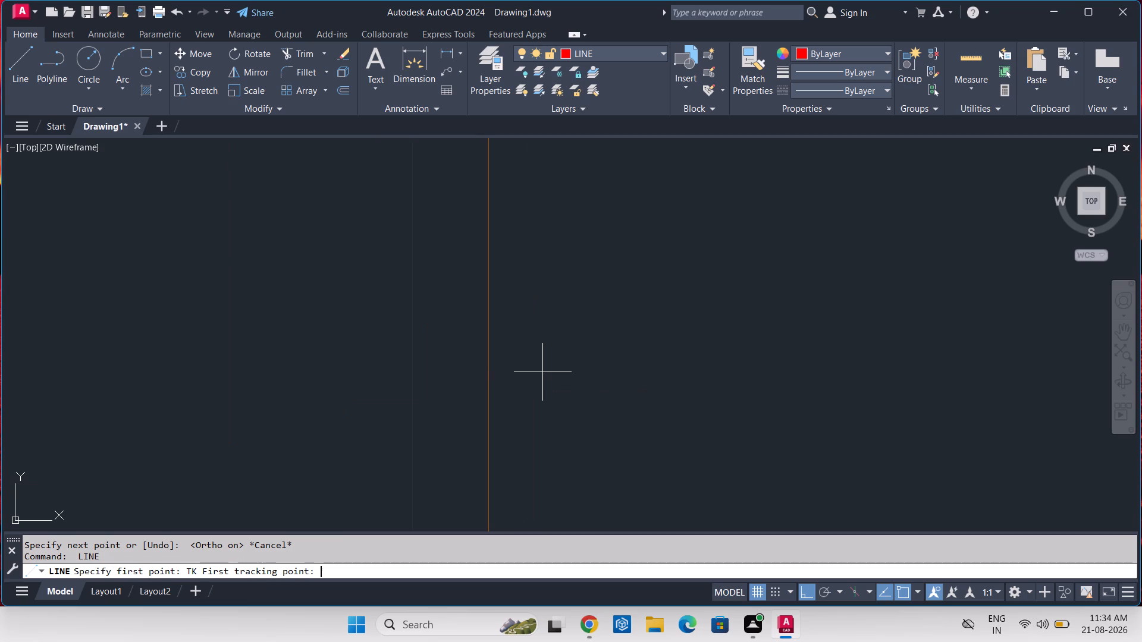
pyautogui.scroll(-5, 542, 374)
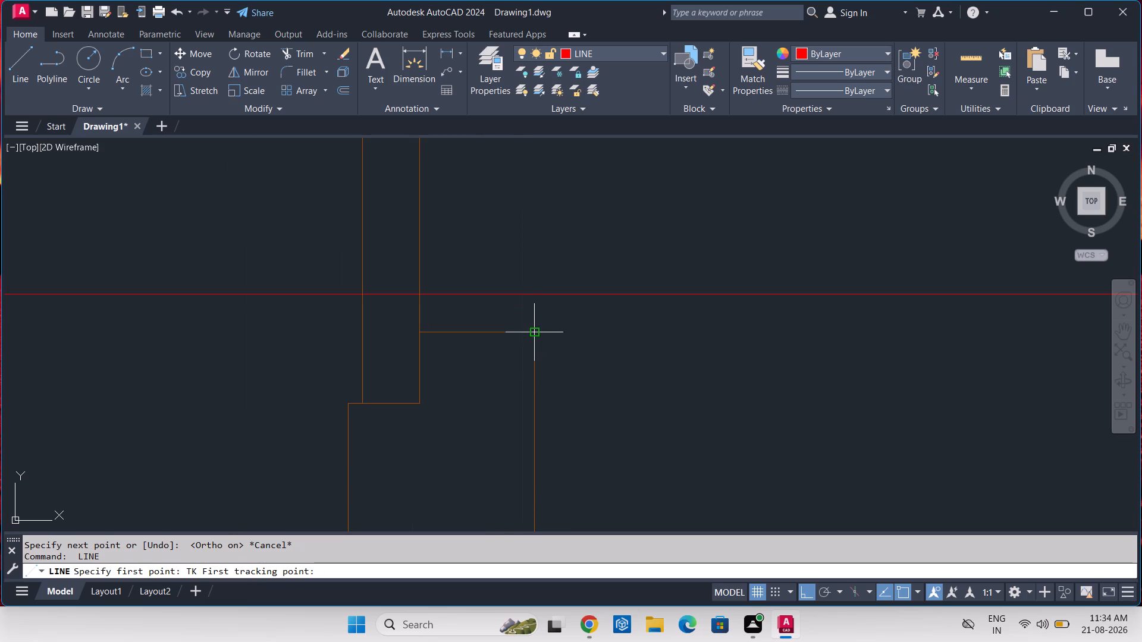
pyautogui.click(531, 336)
pyautogui.click(531, 292)
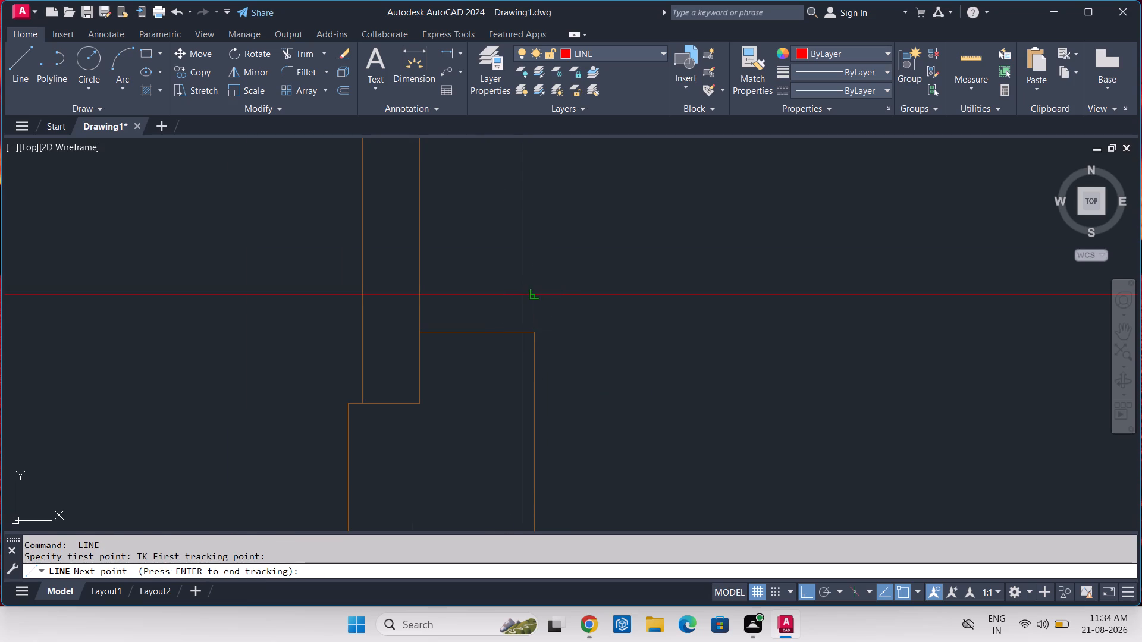
pyautogui.press('Return')
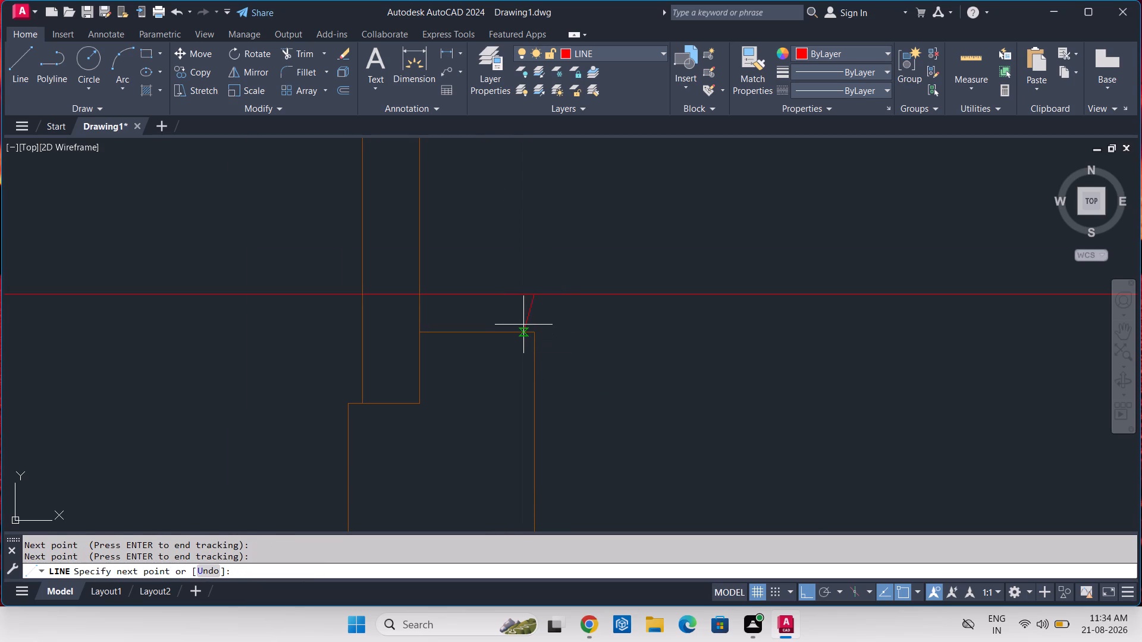
pyautogui.scroll(-2, 523, 328)
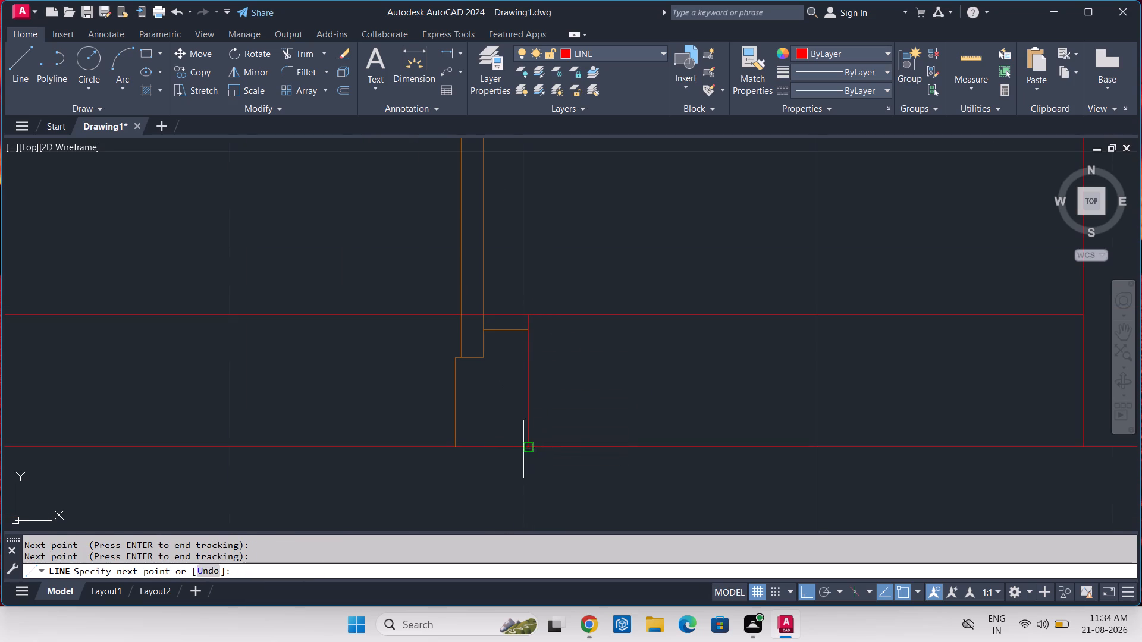
pyautogui.click(528, 451)
pyautogui.press('Return')
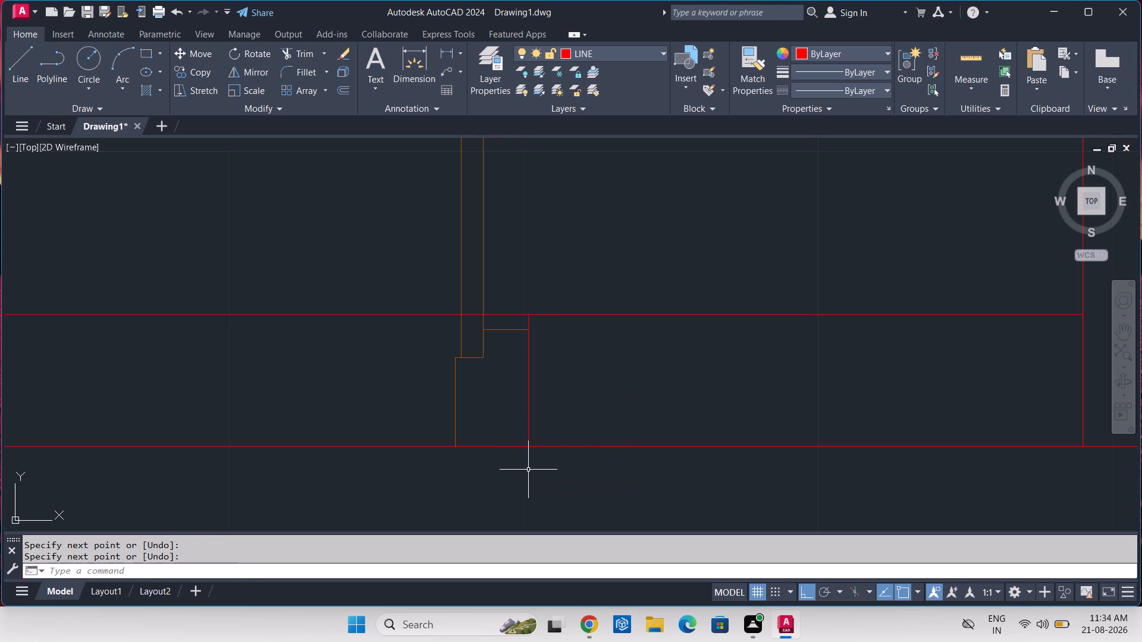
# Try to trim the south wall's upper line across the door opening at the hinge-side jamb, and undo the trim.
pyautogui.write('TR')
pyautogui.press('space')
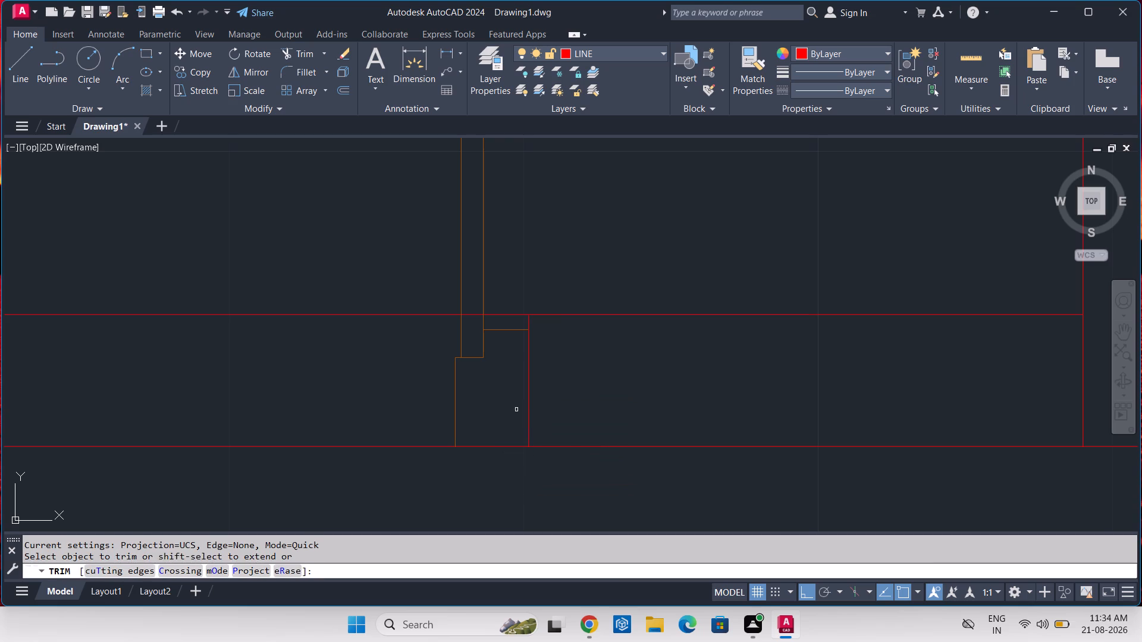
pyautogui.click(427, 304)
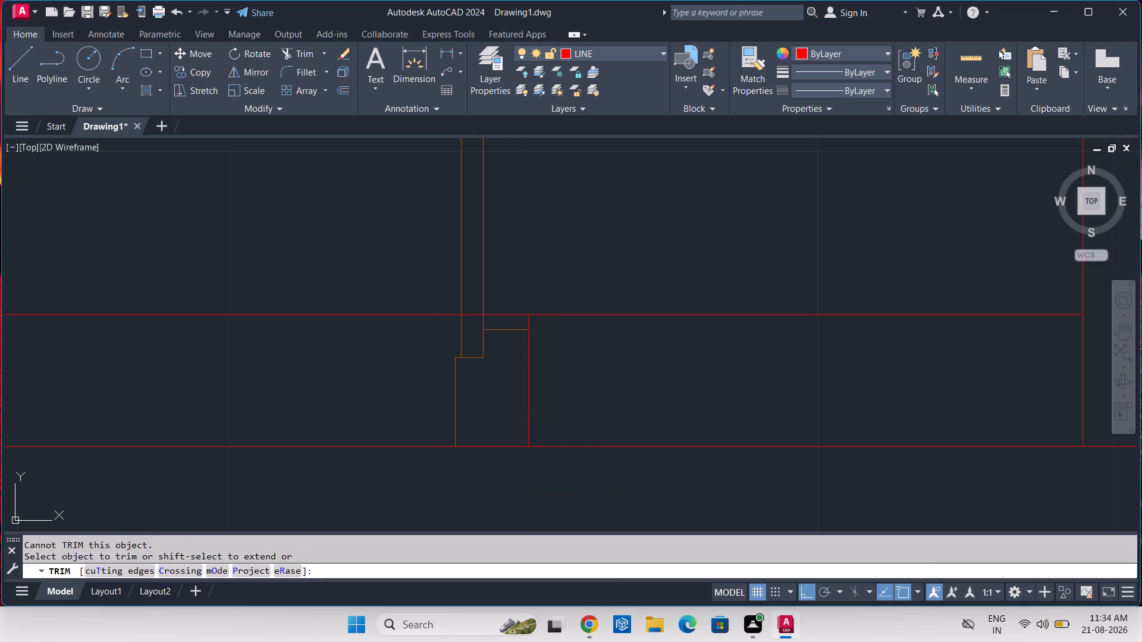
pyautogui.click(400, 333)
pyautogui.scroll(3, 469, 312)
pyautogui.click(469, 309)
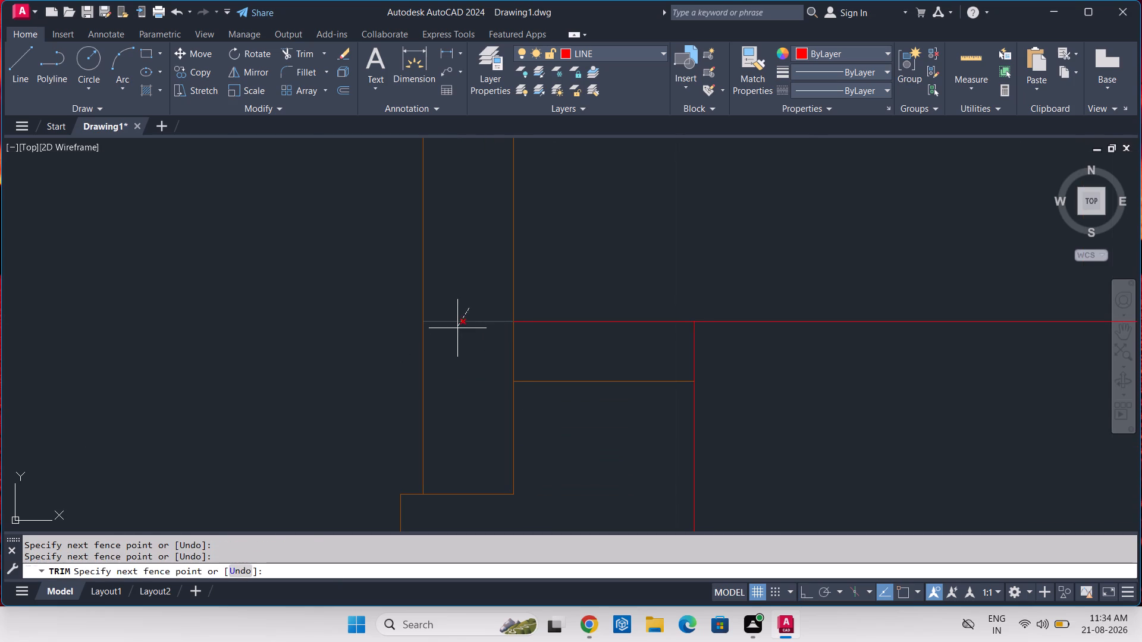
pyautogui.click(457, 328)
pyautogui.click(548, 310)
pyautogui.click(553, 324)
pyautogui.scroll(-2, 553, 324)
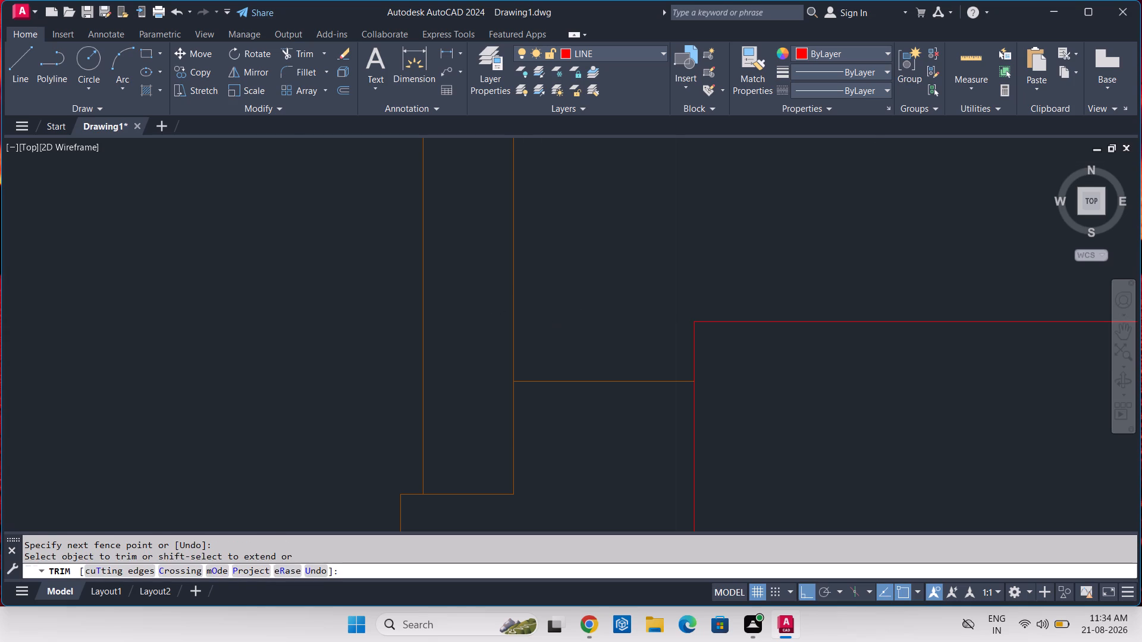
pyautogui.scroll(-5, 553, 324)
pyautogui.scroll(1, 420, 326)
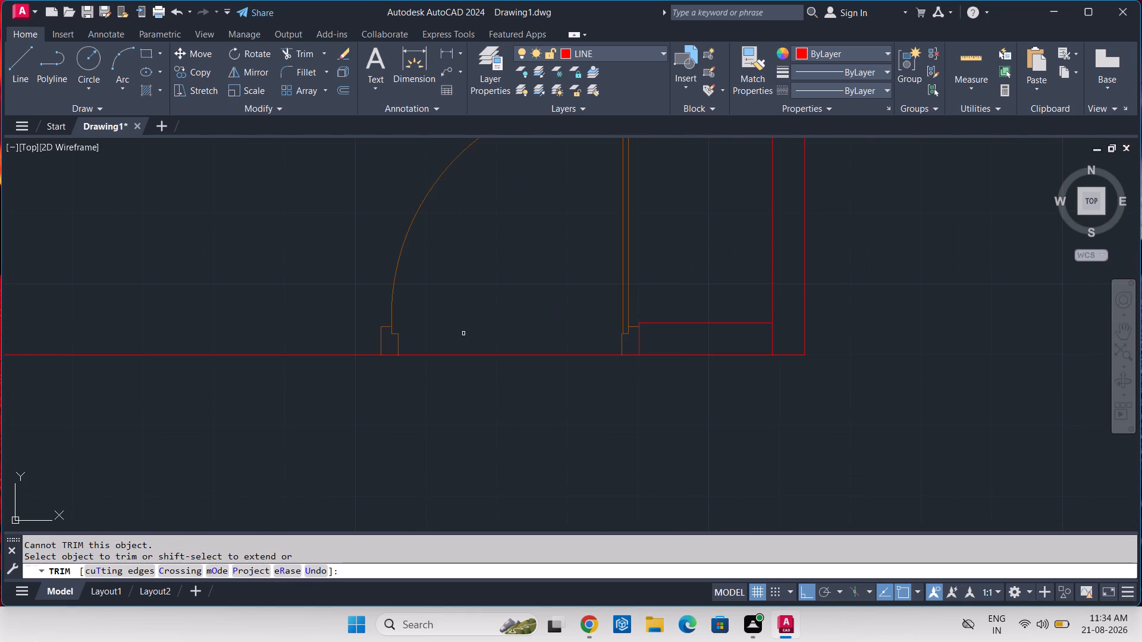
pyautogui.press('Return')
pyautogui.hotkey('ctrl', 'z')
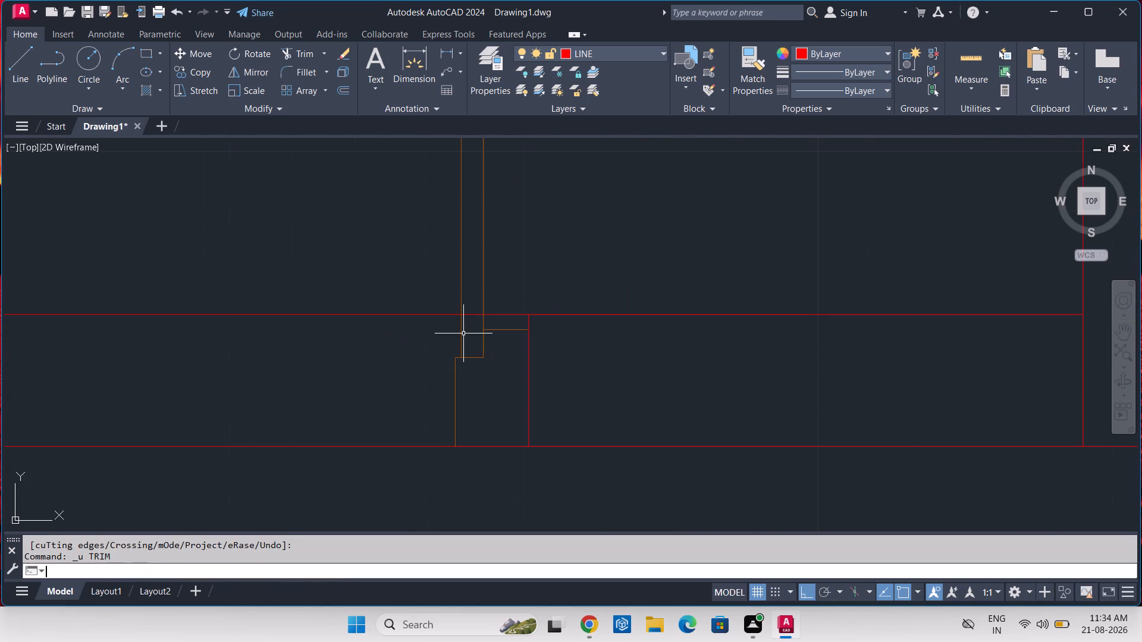
# Draw a vertical line across the south wall along the latch-side jamb's outer edge, tracking its start from the jamb corner to the wall's upper line.
pyautogui.scroll(-4, 463, 333)
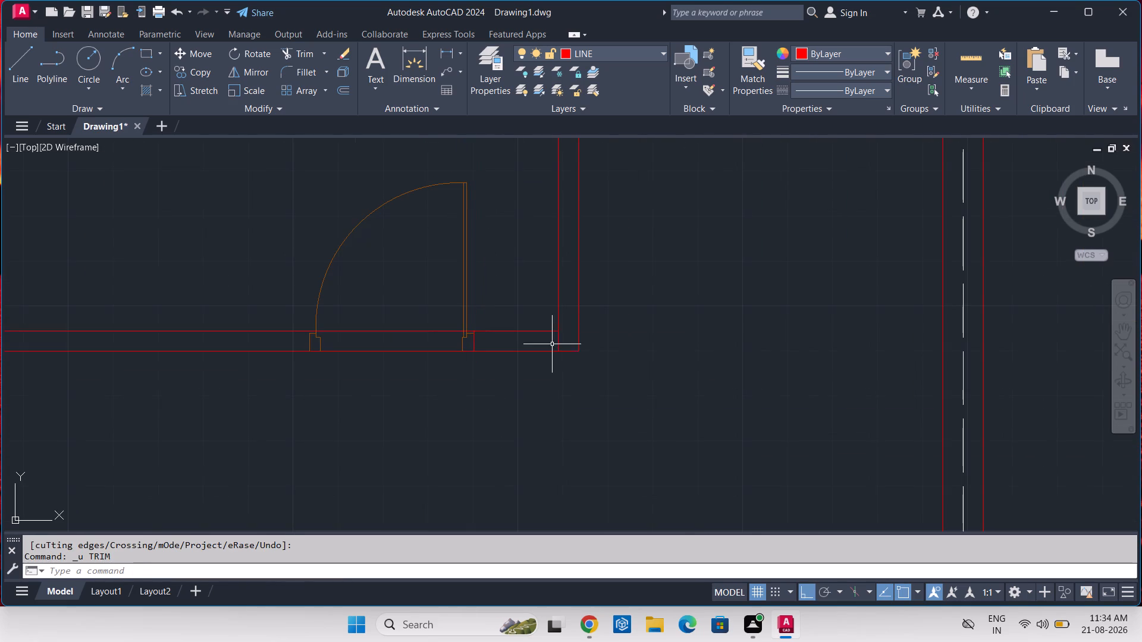
pyautogui.moveTo(553, 344); pyautogui.dragTo(639, 300, button='middle')
pyautogui.write('L')
pyautogui.press('space')
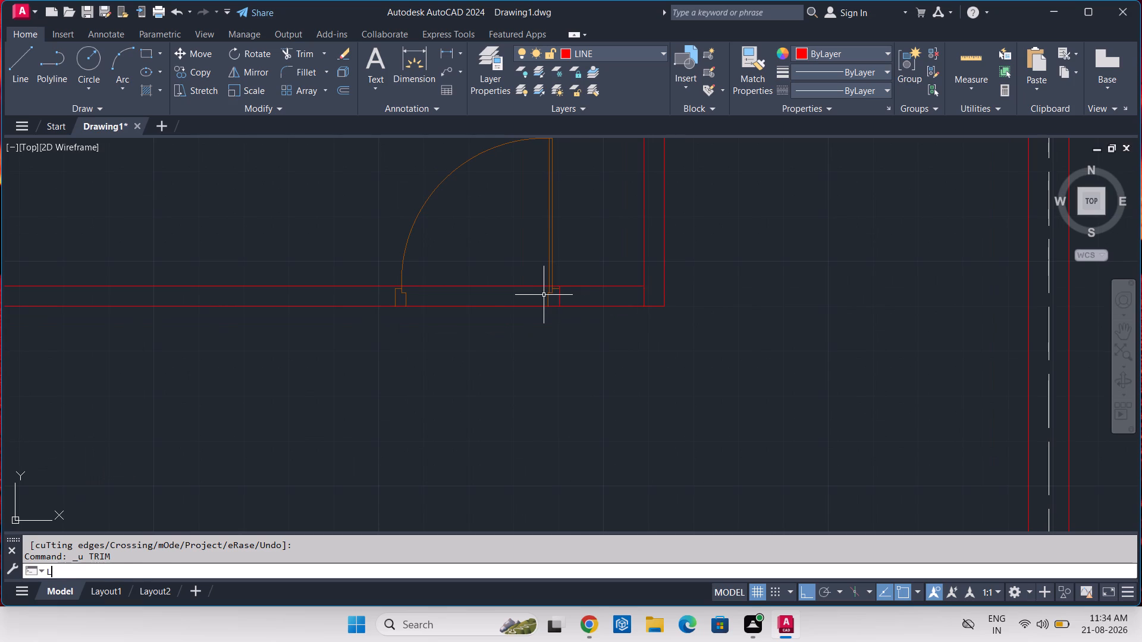
pyautogui.scroll(4, 384, 297)
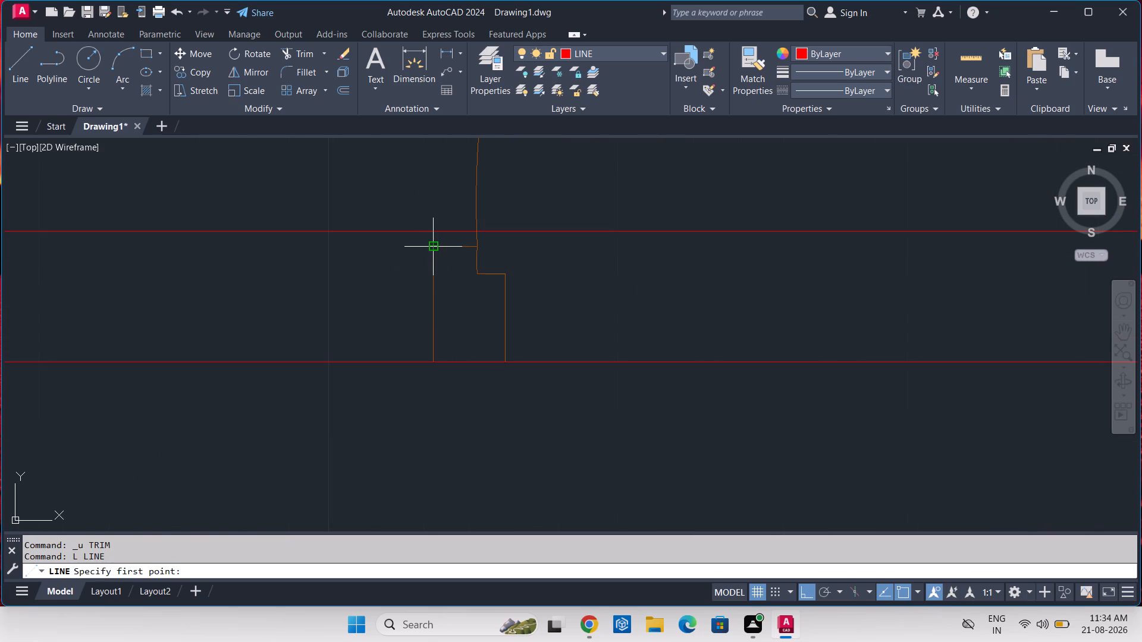
pyautogui.write('TK')
pyautogui.press('space')
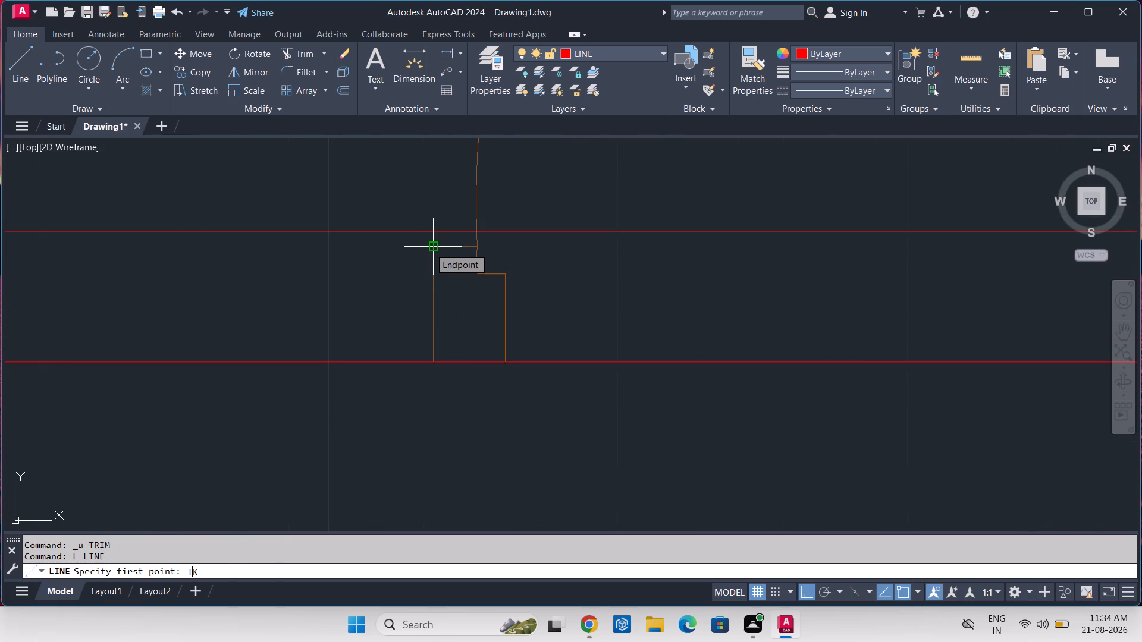
pyautogui.click(435, 244)
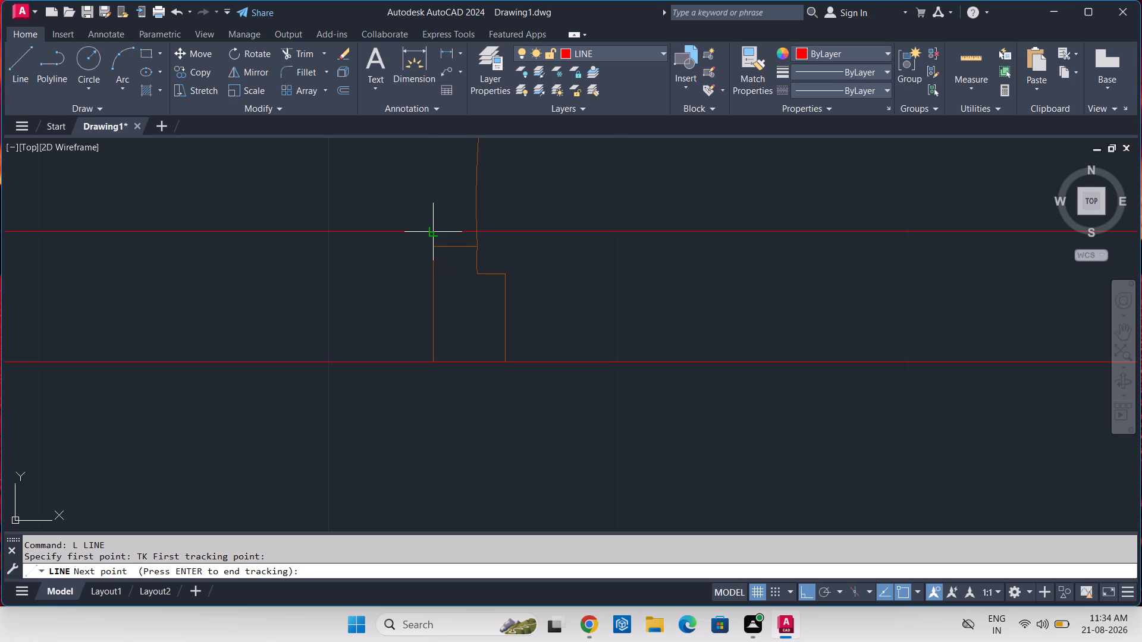
pyautogui.click(434, 230)
pyautogui.press('Return')
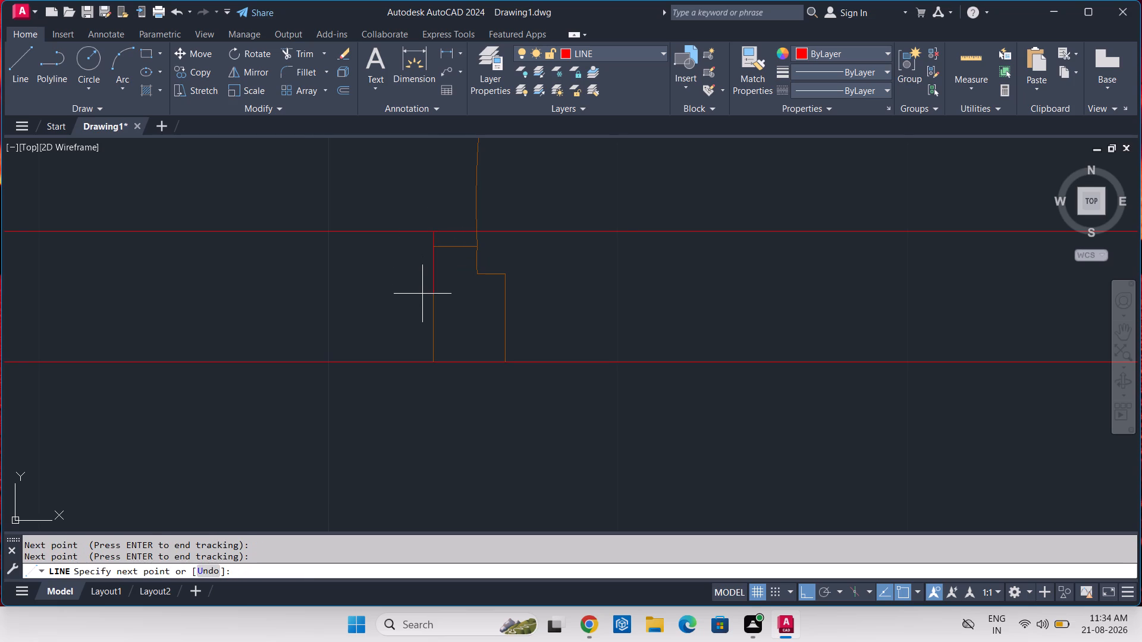
pyautogui.click(431, 360)
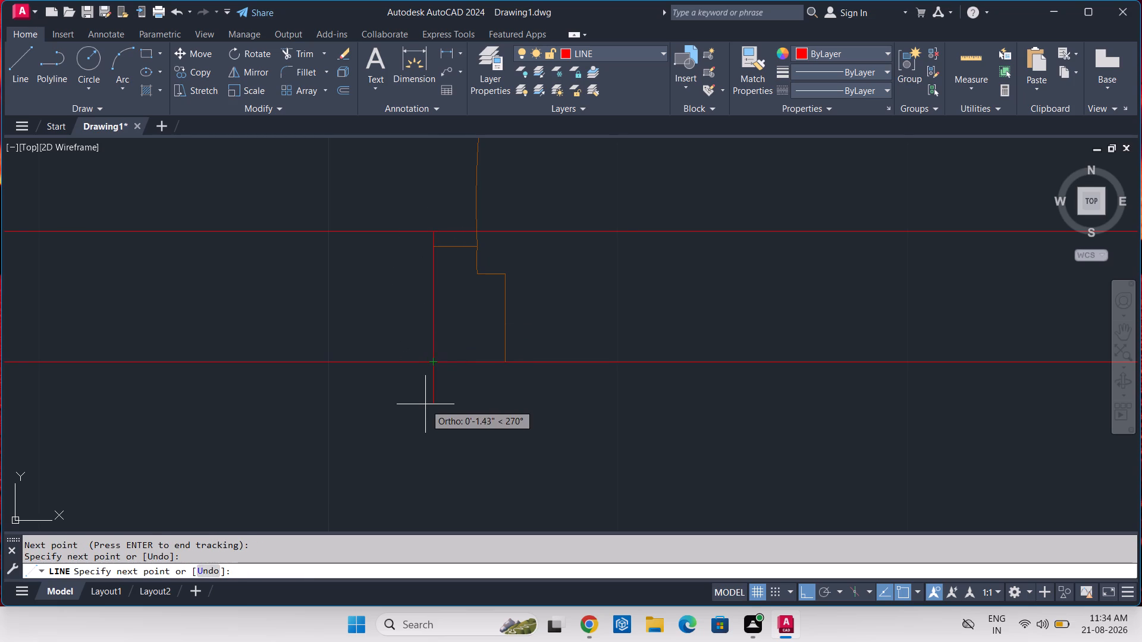
pyautogui.press('Return')
# Trim the south wall's upper line across the door opening, including the short pieces above both jambs.
pyautogui.write('TR')
pyautogui.press('space')
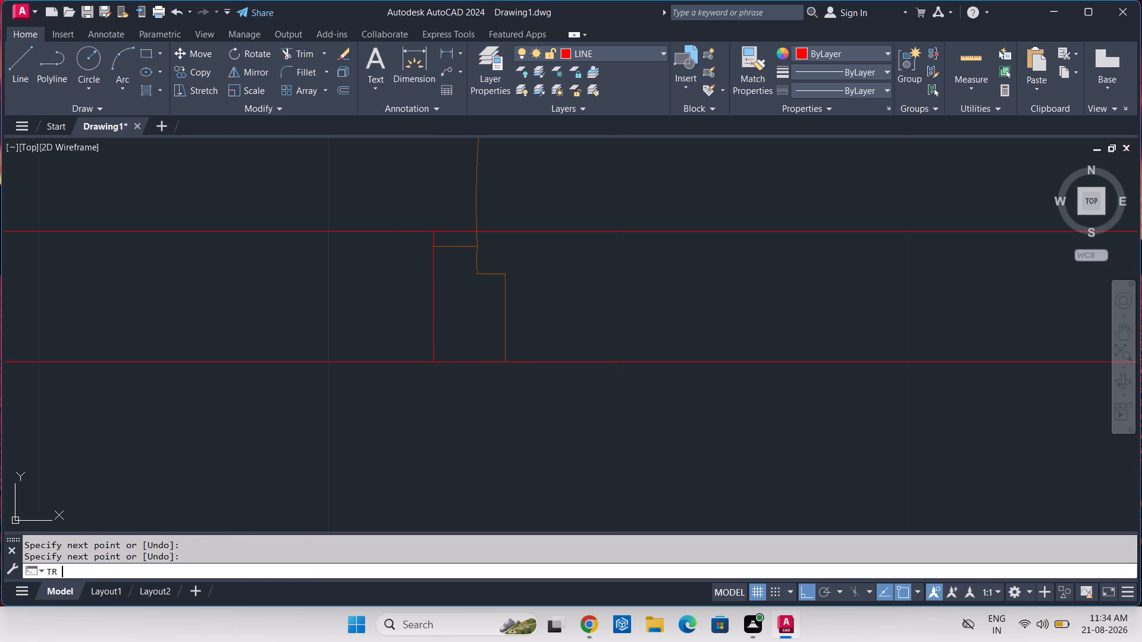
pyautogui.click(448, 229)
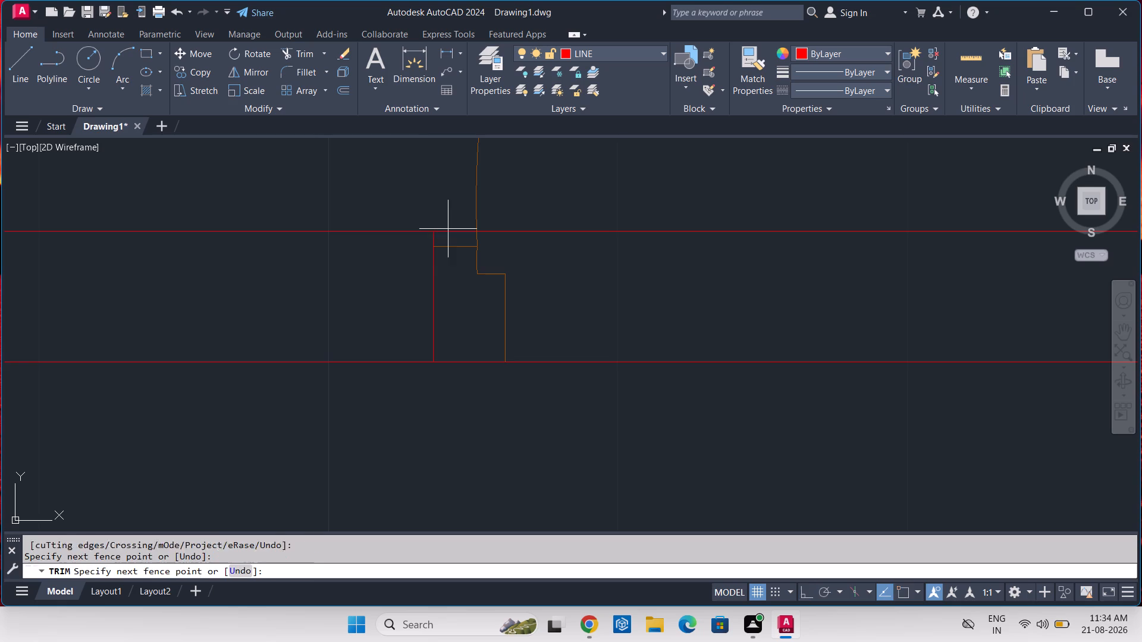
pyautogui.click(454, 235)
pyautogui.scroll(-2, 454, 235)
pyautogui.click(528, 227)
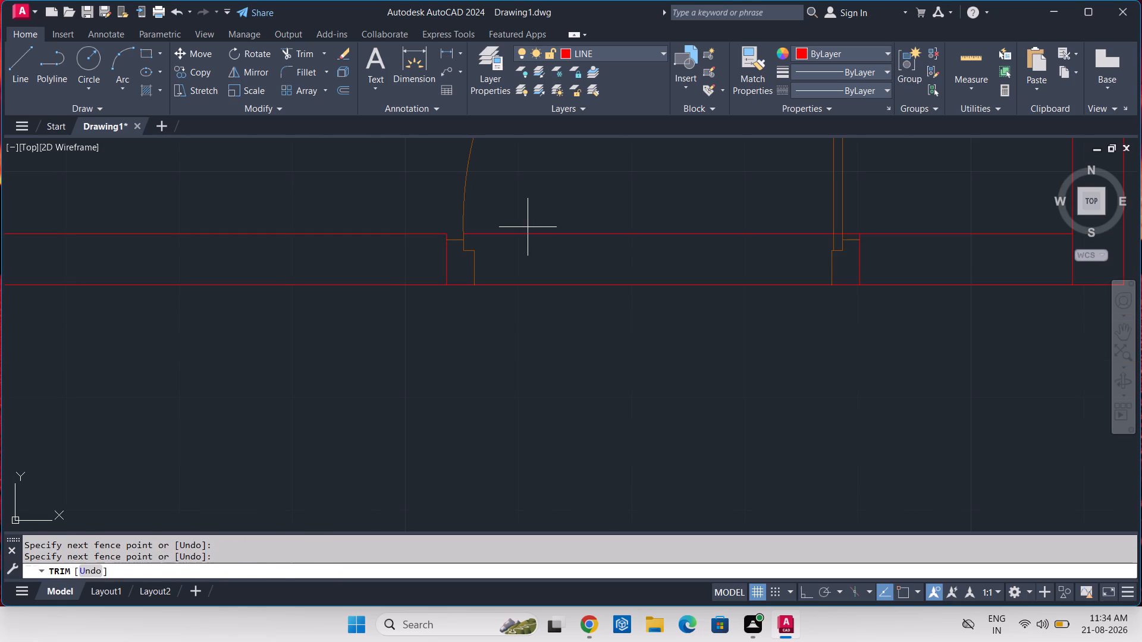
pyautogui.click(553, 256)
pyautogui.scroll(2, 817, 225)
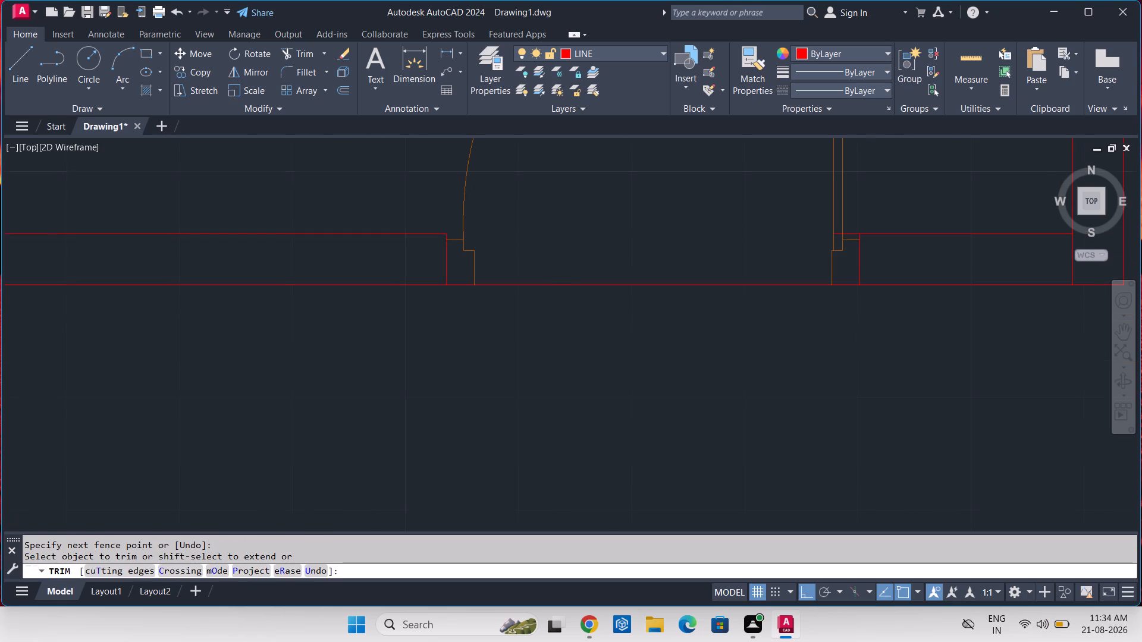
pyautogui.scroll(2, 817, 225)
pyautogui.click(915, 256)
pyautogui.click(916, 306)
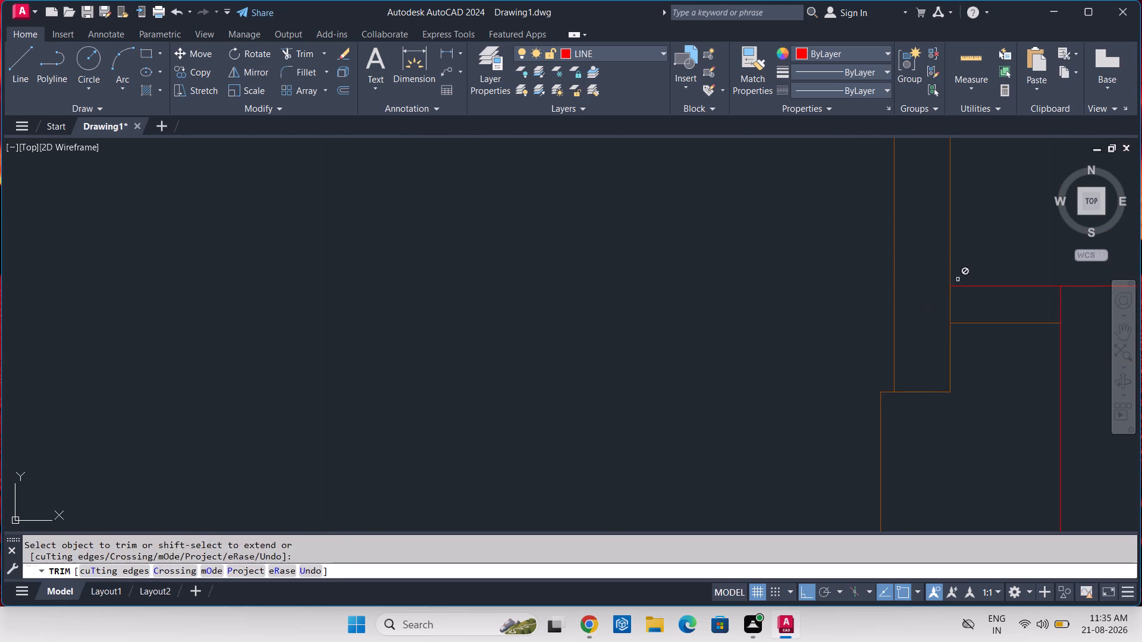
pyautogui.click(959, 277)
pyautogui.click(986, 293)
pyautogui.scroll(-4, 986, 293)
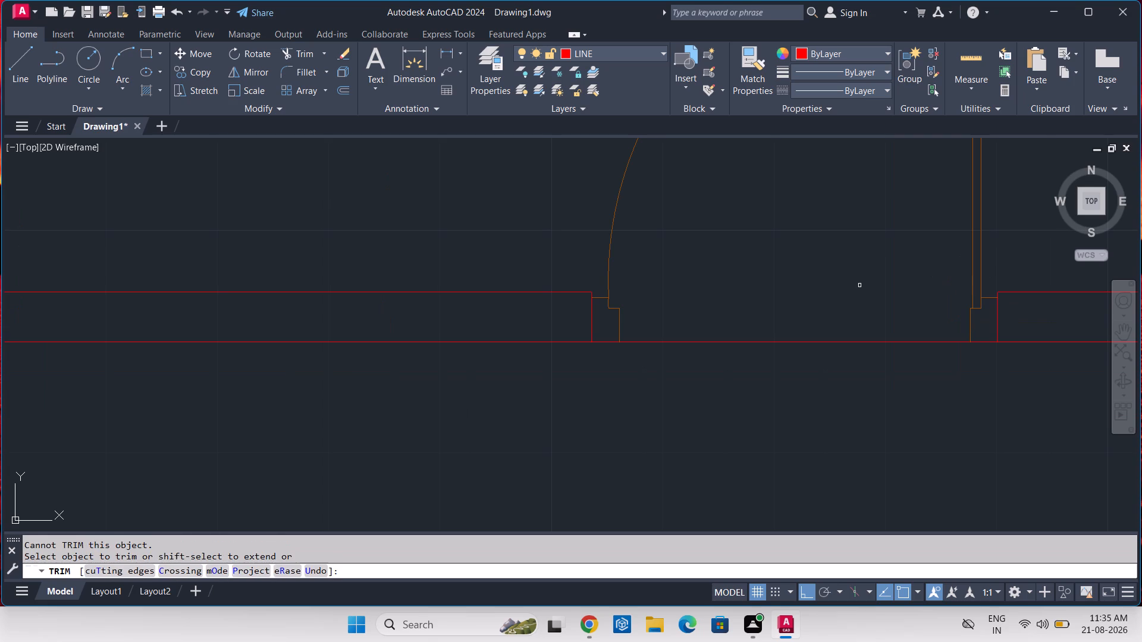
pyautogui.press('Return')
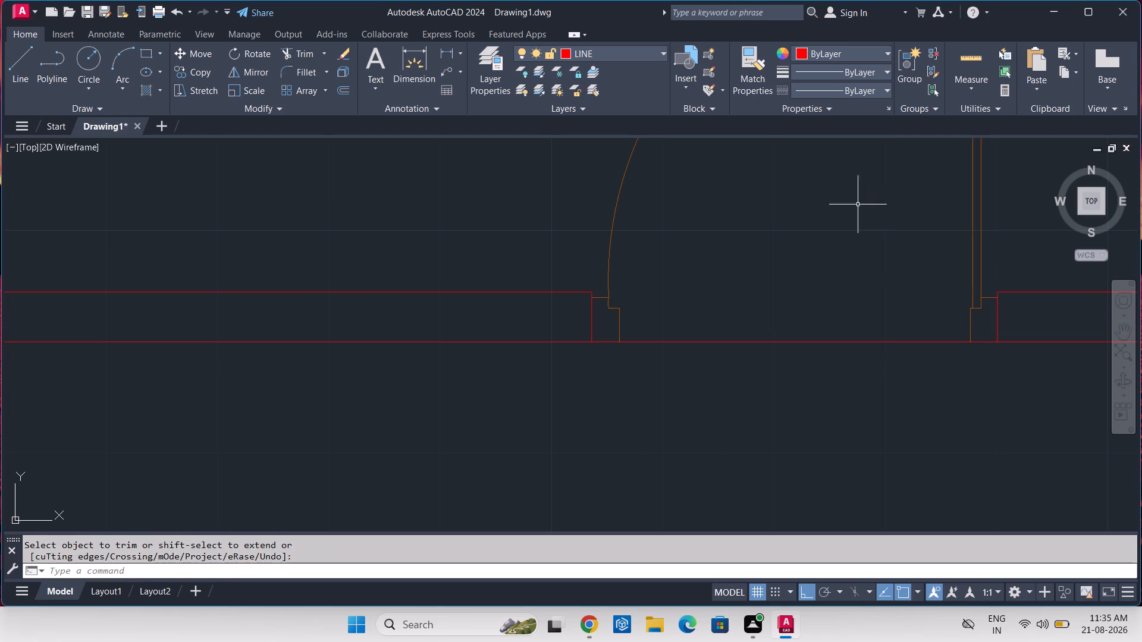
# Trim the south wall's lower line between the two door jambs to clear the opening.
pyautogui.press('space')
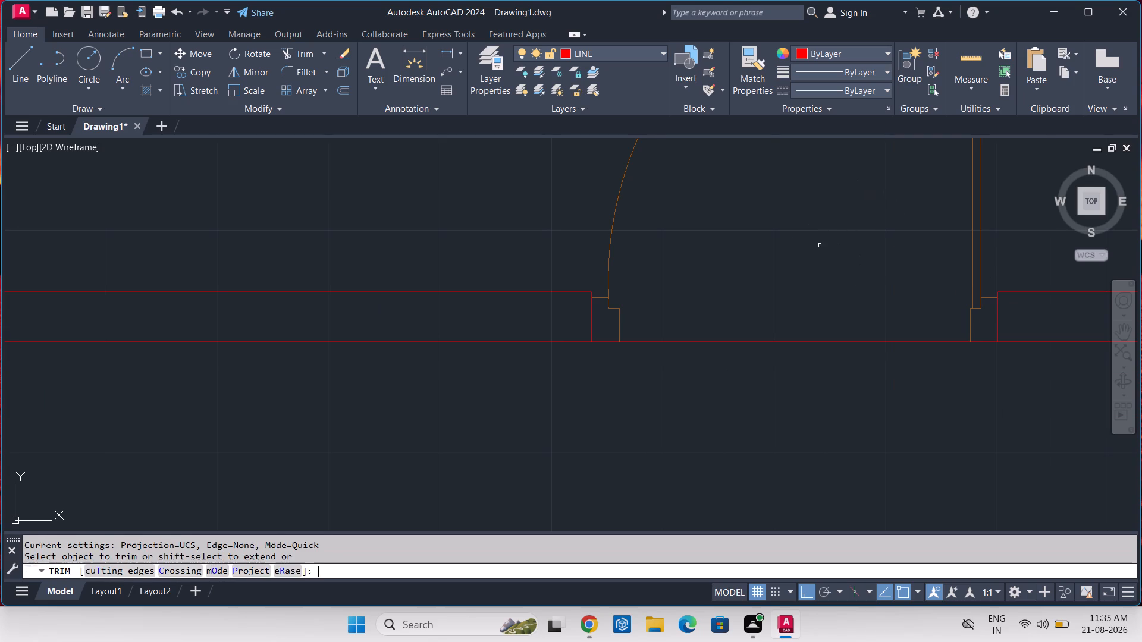
pyautogui.click(820, 246)
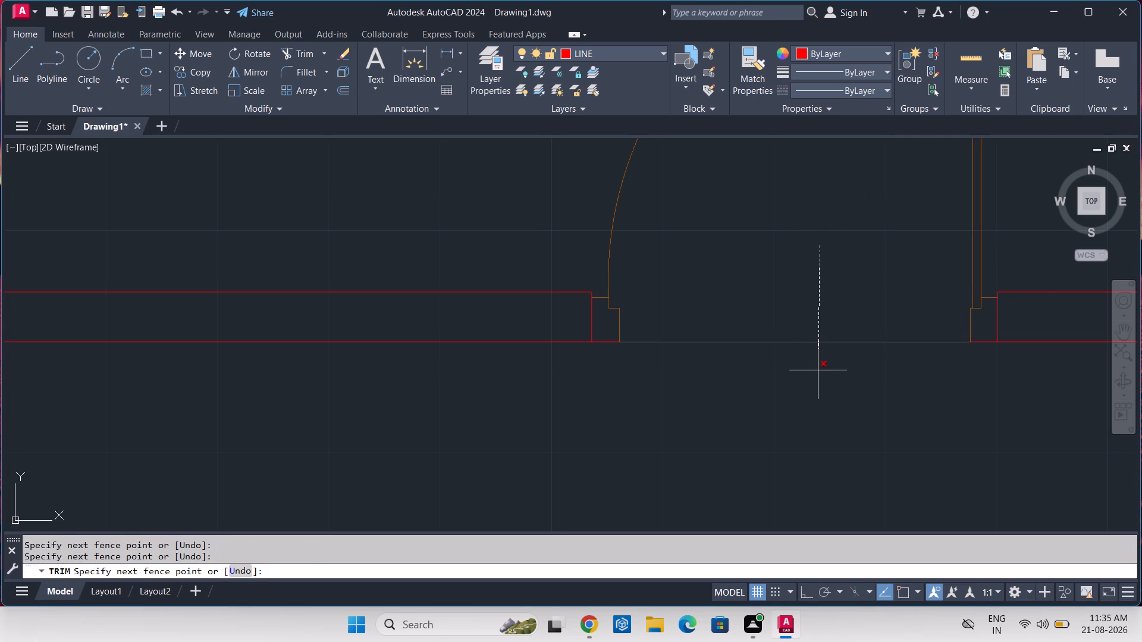
pyautogui.click(818, 370)
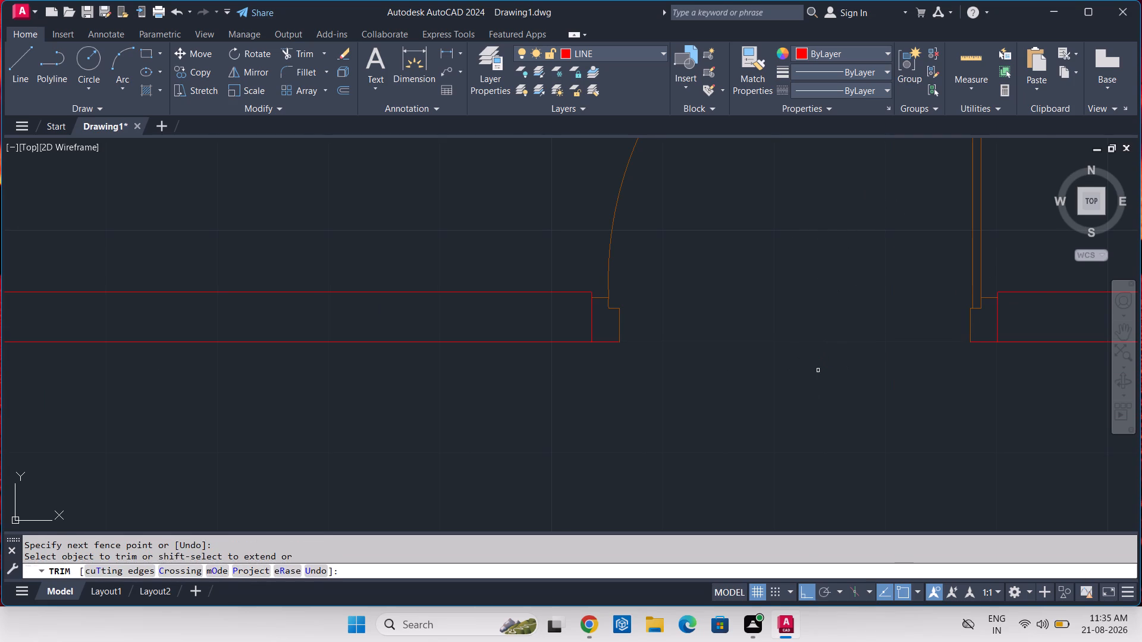
pyautogui.scroll(-4, 818, 370)
pyautogui.press('Escape')
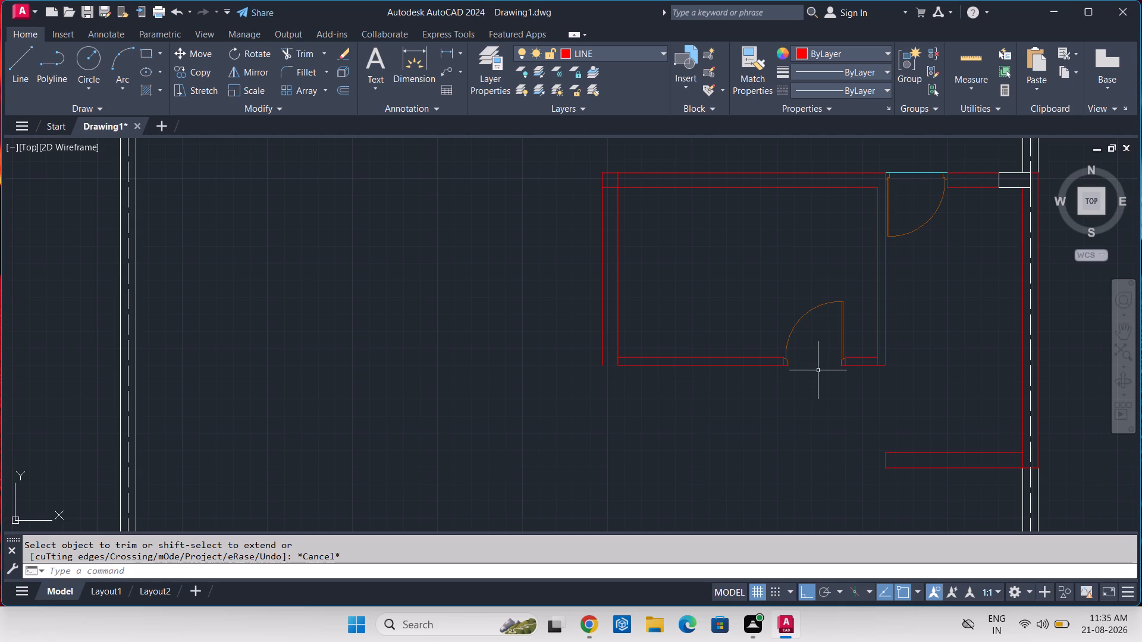
# Measure the south wall from the room's inner southwest corner to the latch-side edge of the door opening using a temporary dimension.
pyautogui.moveTo(658, 339); pyautogui.dragTo(680, 344, button='middle')
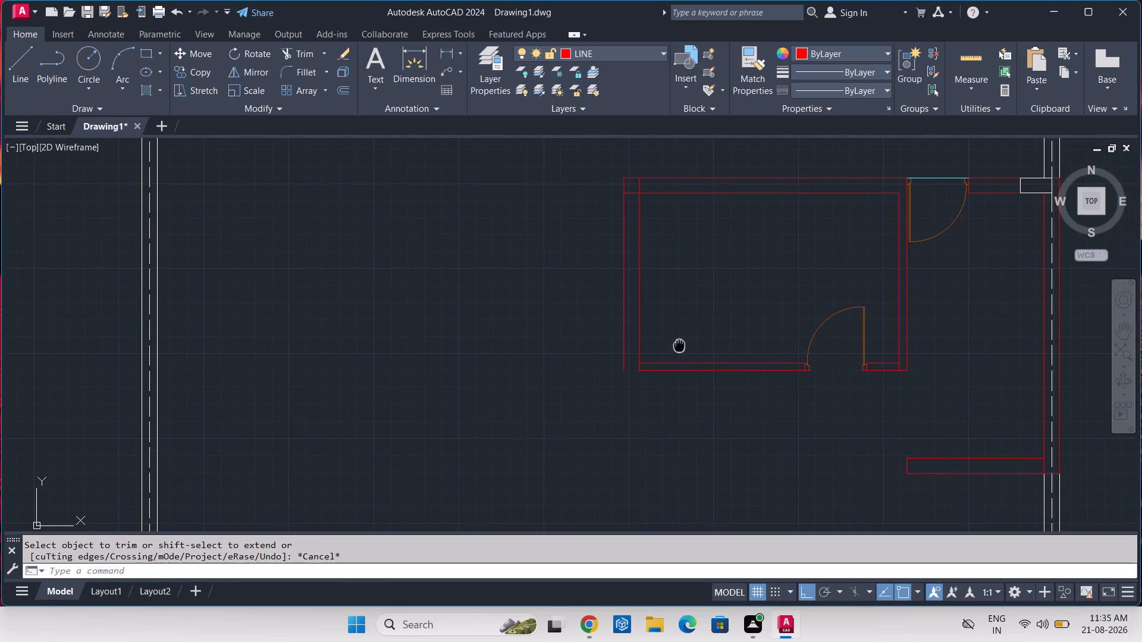
pyautogui.moveTo(680, 344); pyautogui.dragTo(680, 344, button='middle')
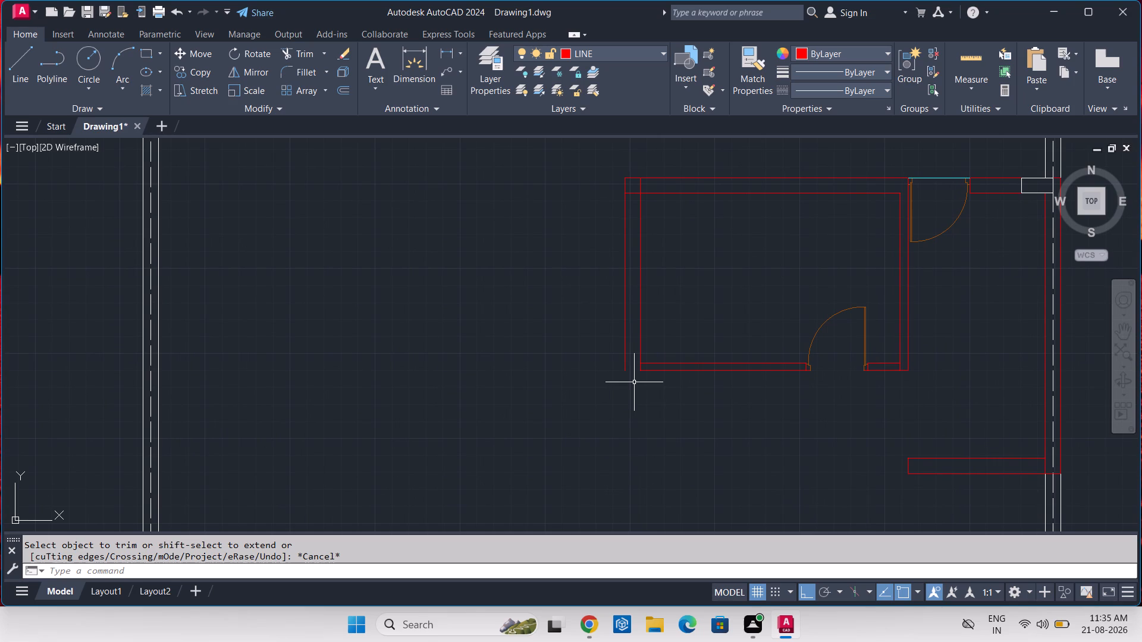
pyautogui.click(409, 83)
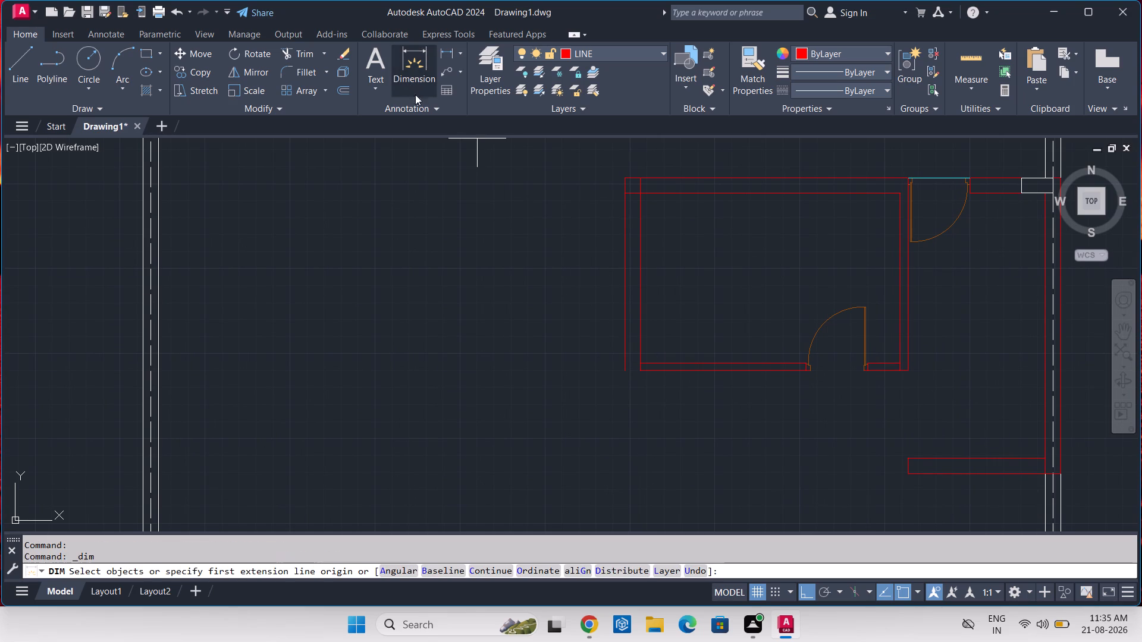
pyautogui.scroll(4, 648, 355)
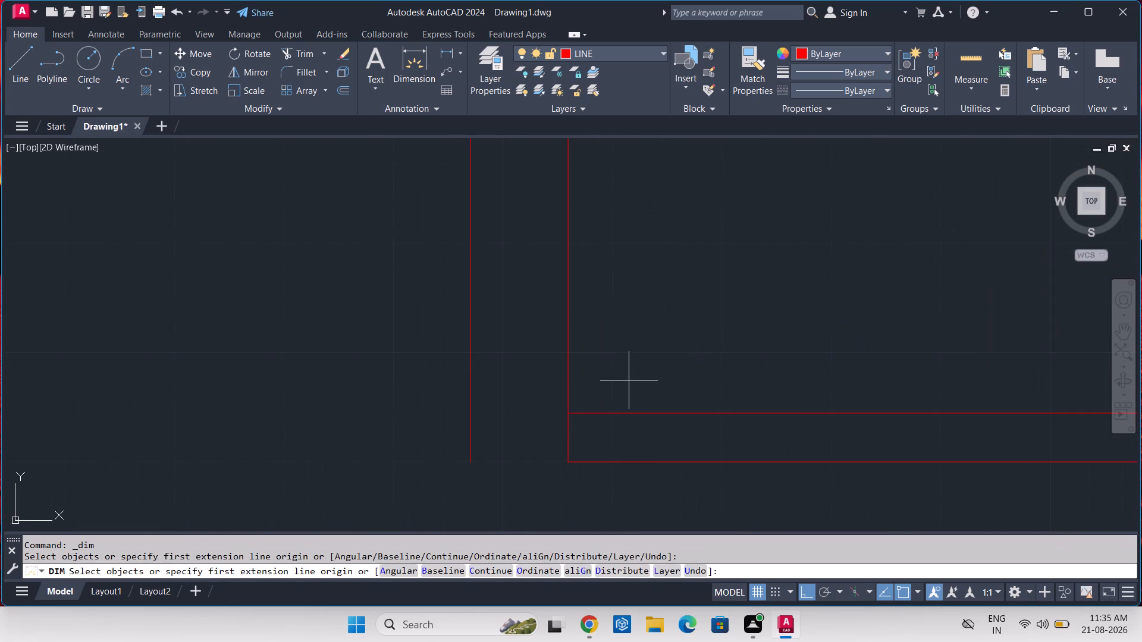
pyautogui.click(567, 413)
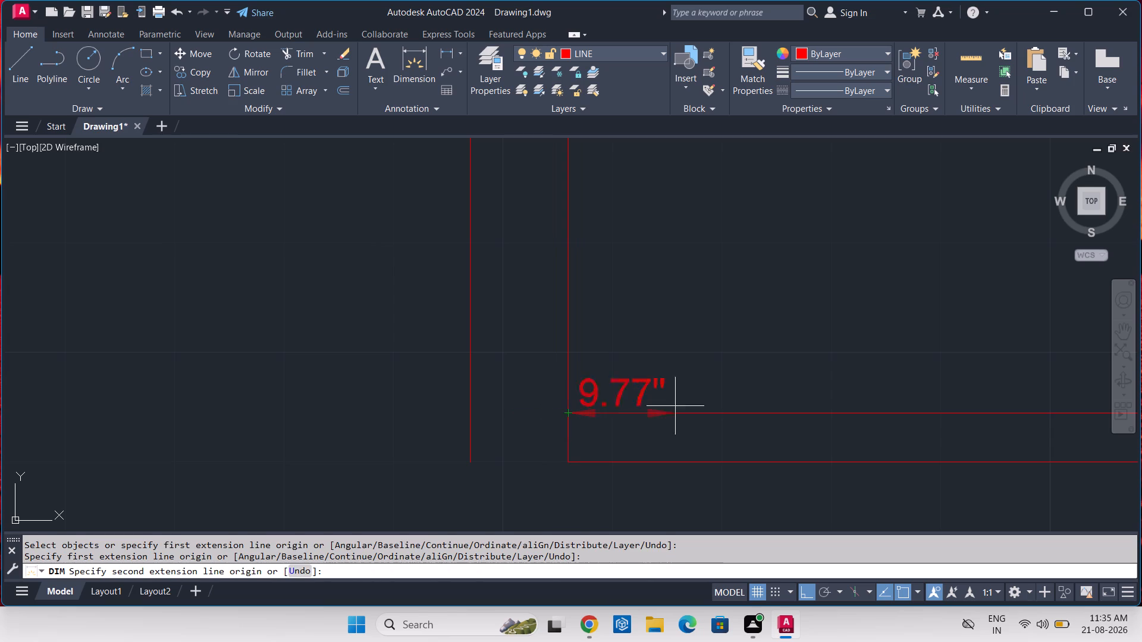
pyautogui.moveTo(760, 404); pyautogui.dragTo(476, 374, button='middle')
pyautogui.scroll(-3, 476, 374)
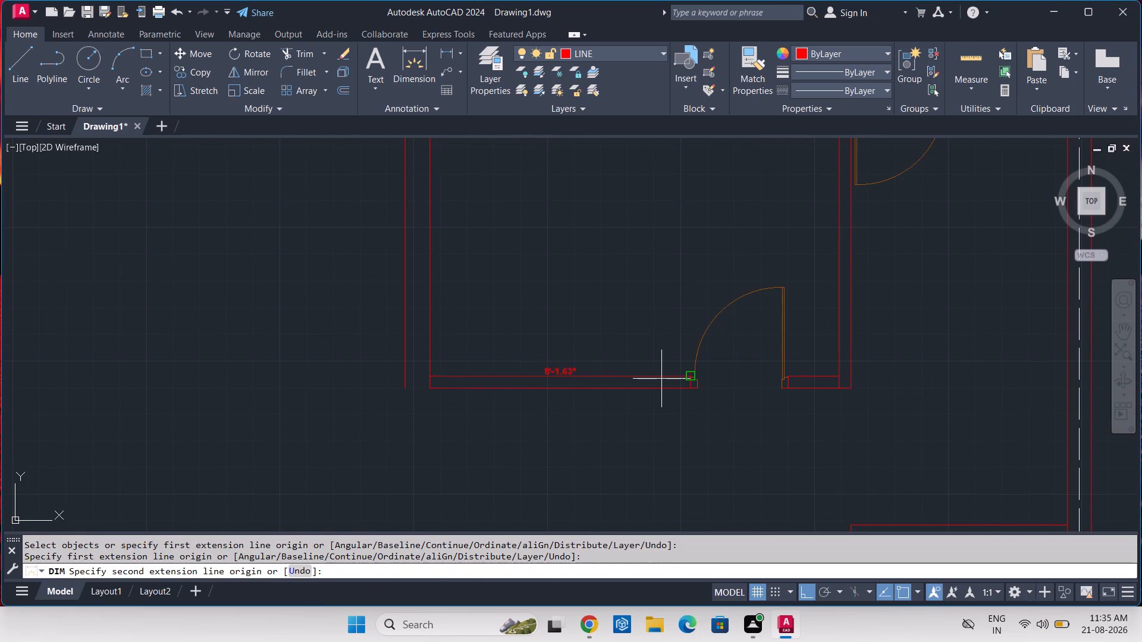
pyautogui.scroll(4, 661, 379)
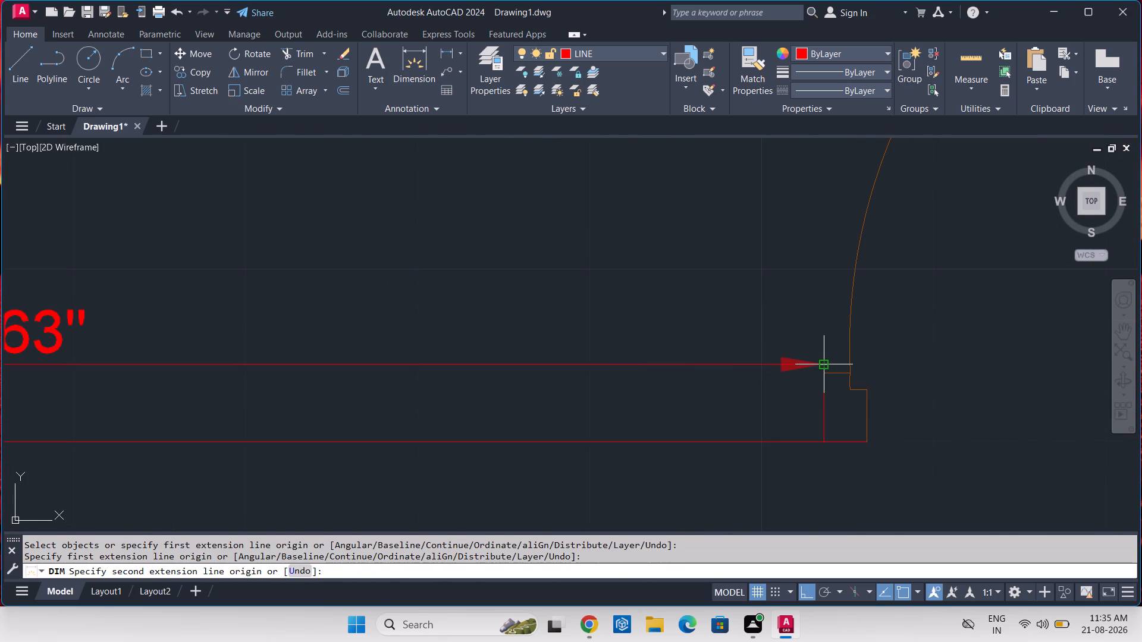
pyautogui.click(824, 369)
pyautogui.scroll(-4, 832, 342)
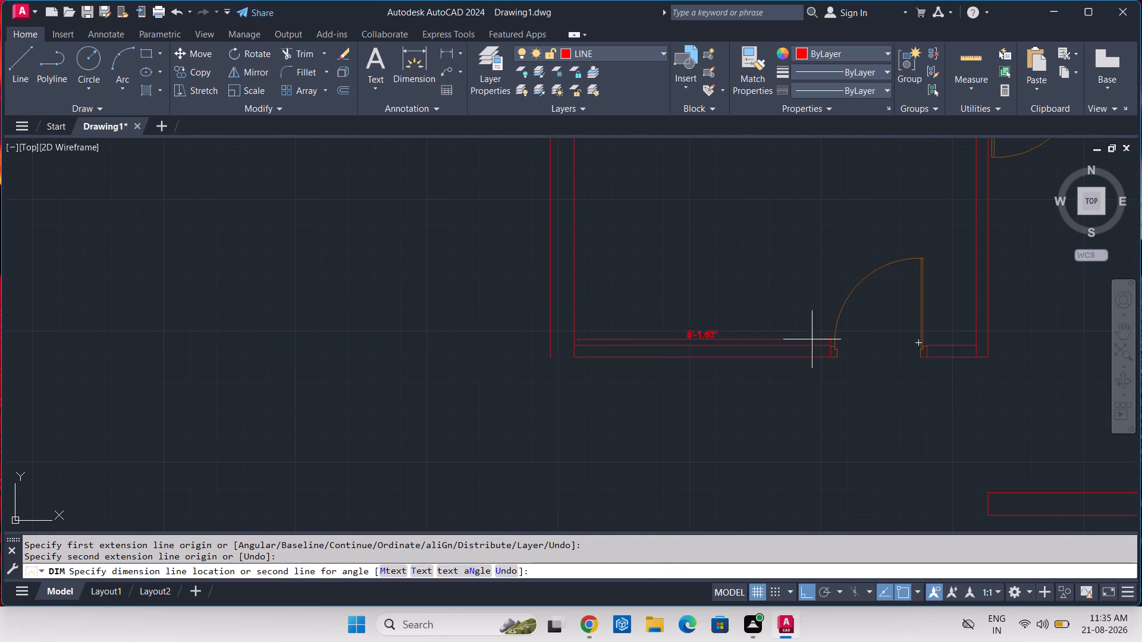
pyautogui.scroll(3, 812, 339)
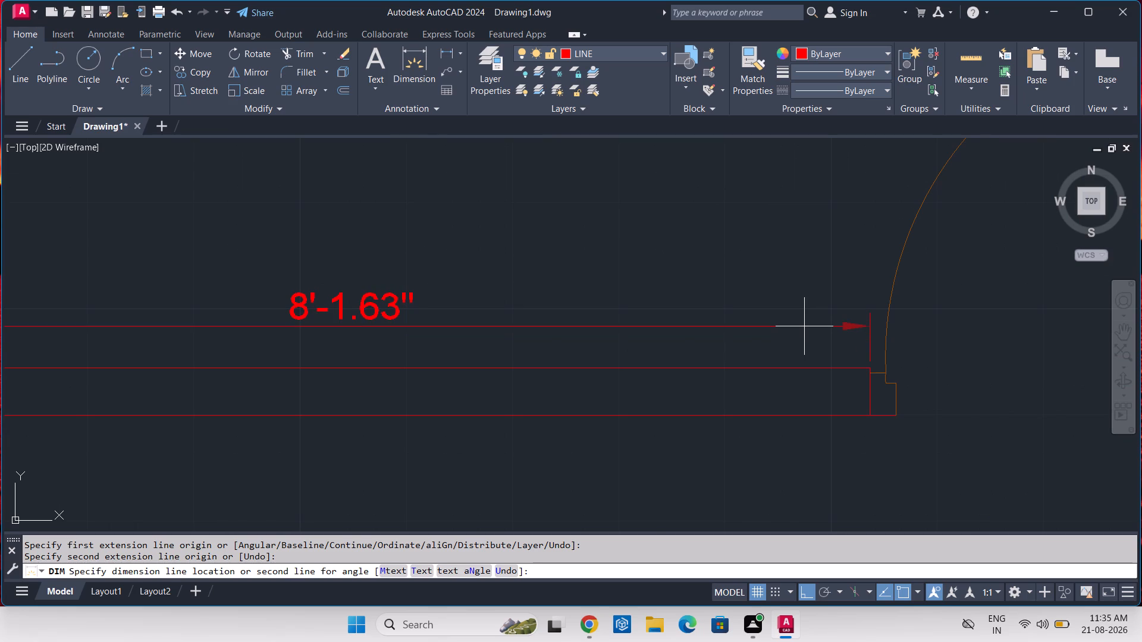
pyautogui.press('Escape')
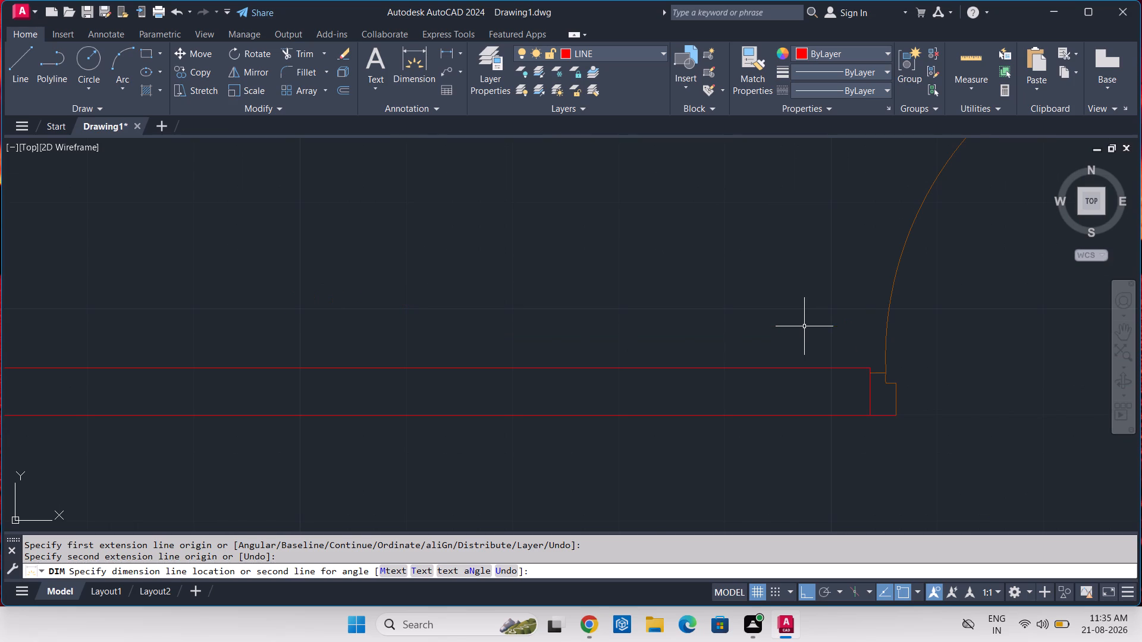
# With Line, draw 4'-3" south from the south wall's lower west corner and continue 15'-4" west.
pyautogui.scroll(-4, 804, 327)
pyautogui.moveTo(804, 327); pyautogui.dragTo(834, 311, button='middle')
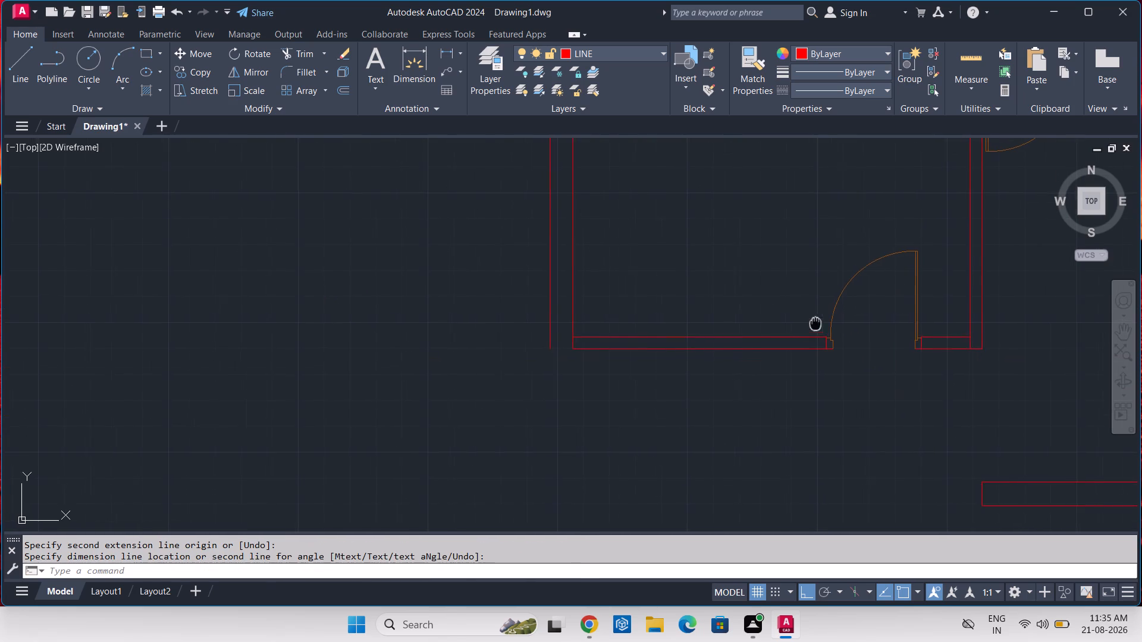
pyautogui.moveTo(834, 311); pyautogui.dragTo(855, 296, button='middle')
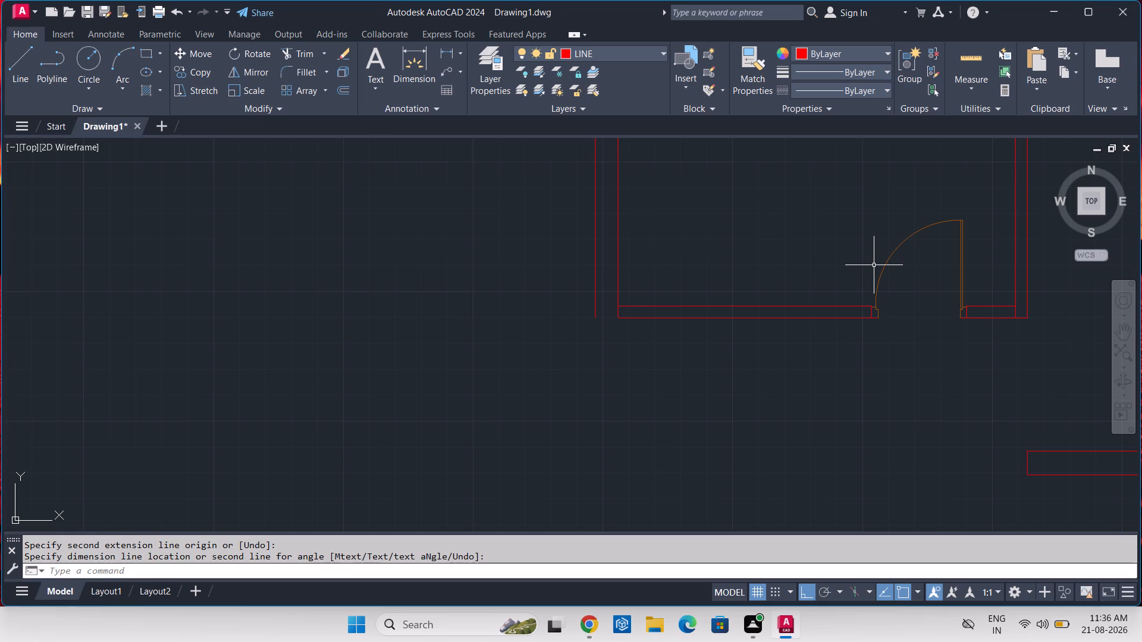
pyautogui.write('L')
pyautogui.press('space')
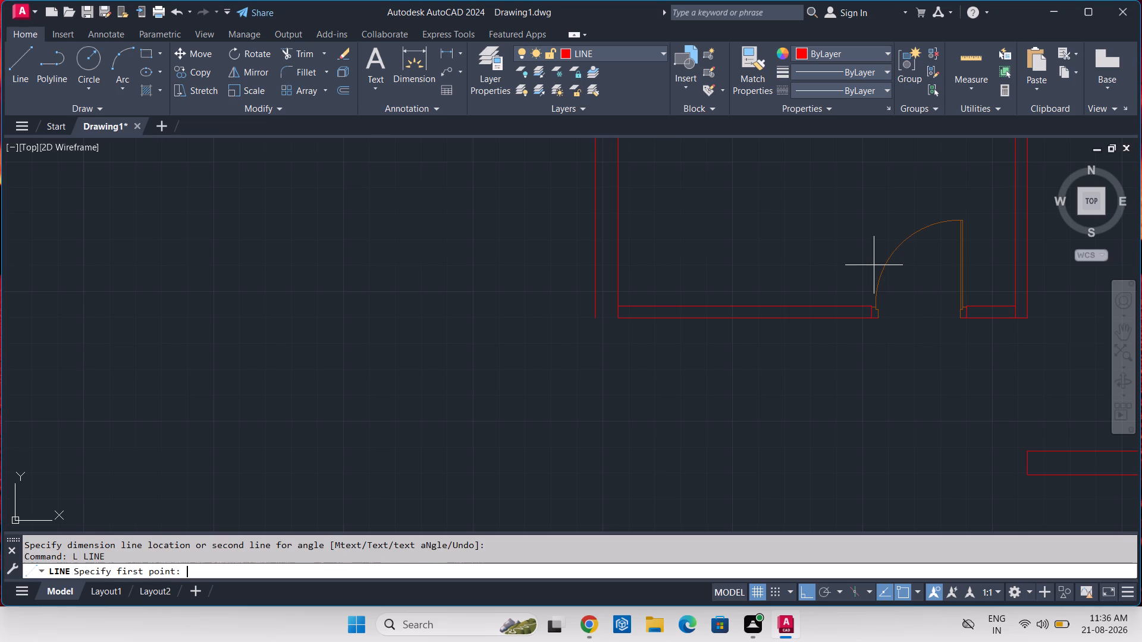
pyautogui.click(617, 321)
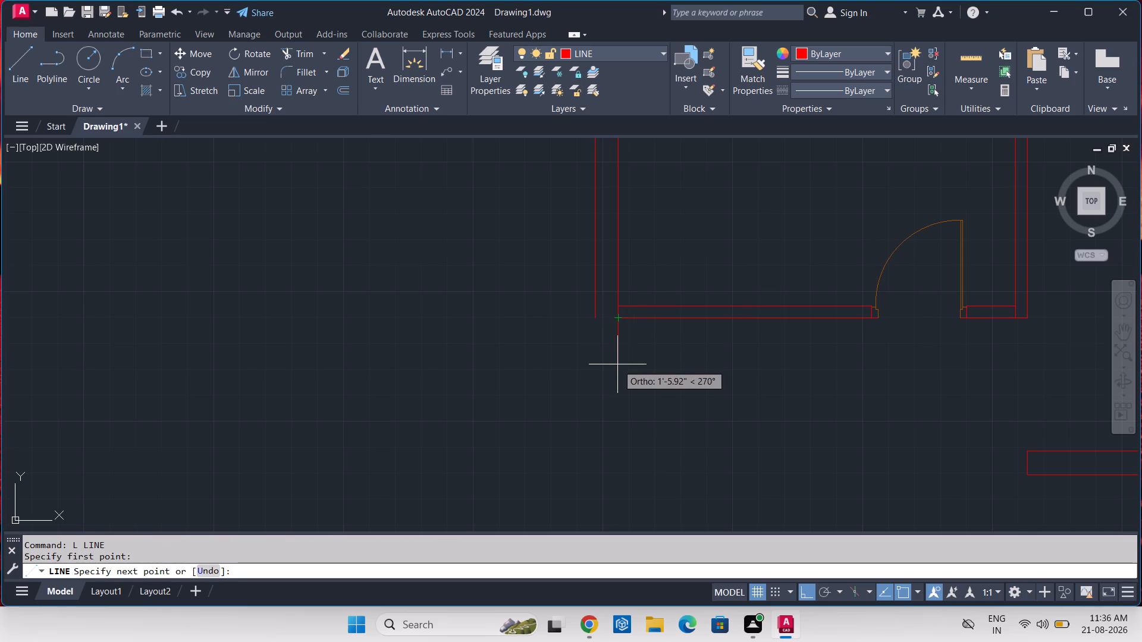
pyautogui.write("4'-3")
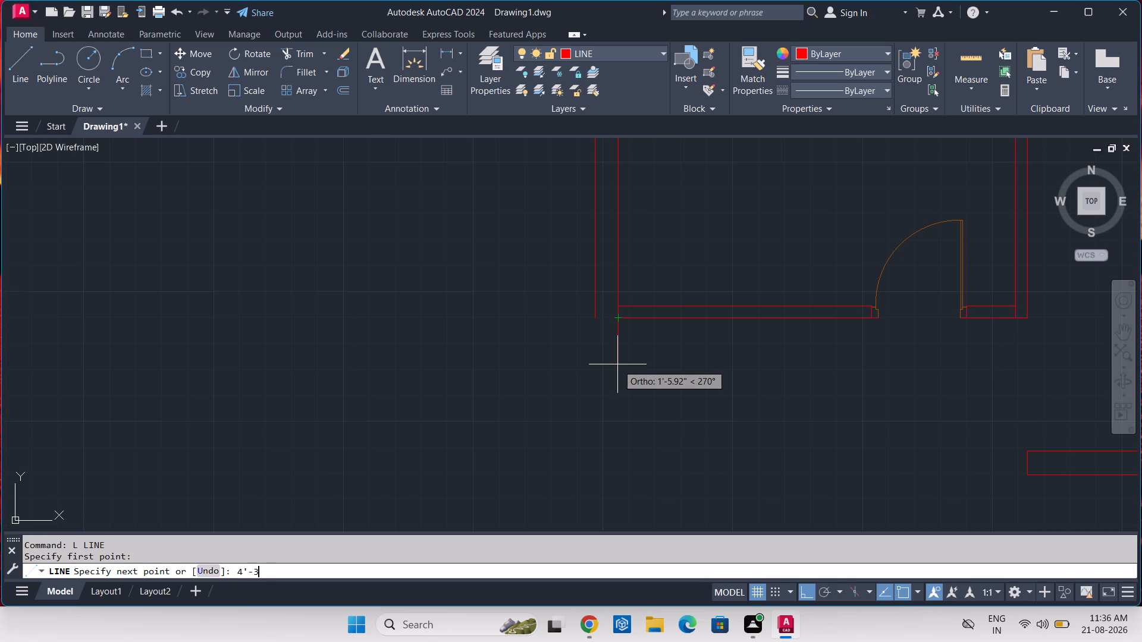
pyautogui.press('Return')
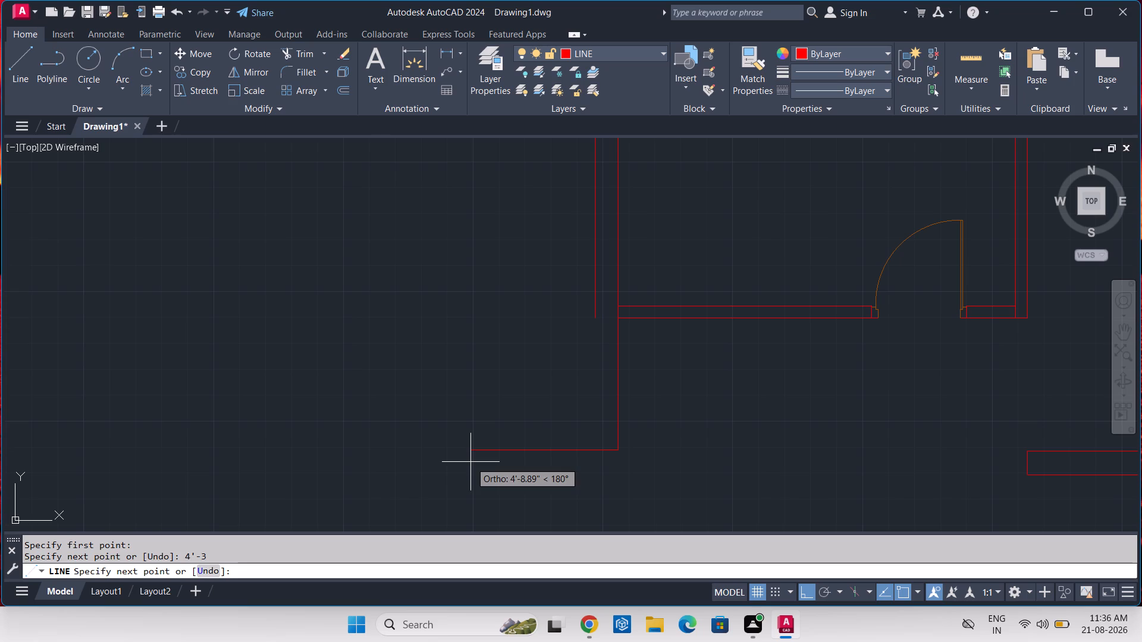
pyautogui.scroll(-2, 470, 462)
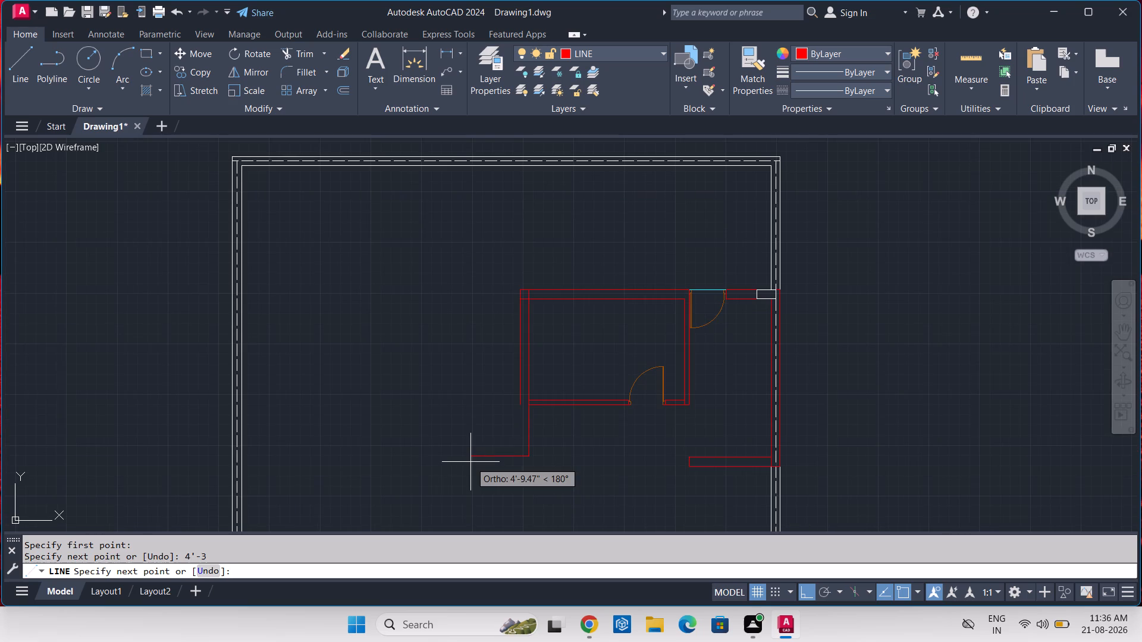
pyautogui.moveTo(470, 462); pyautogui.dragTo(521, 431, button='middle')
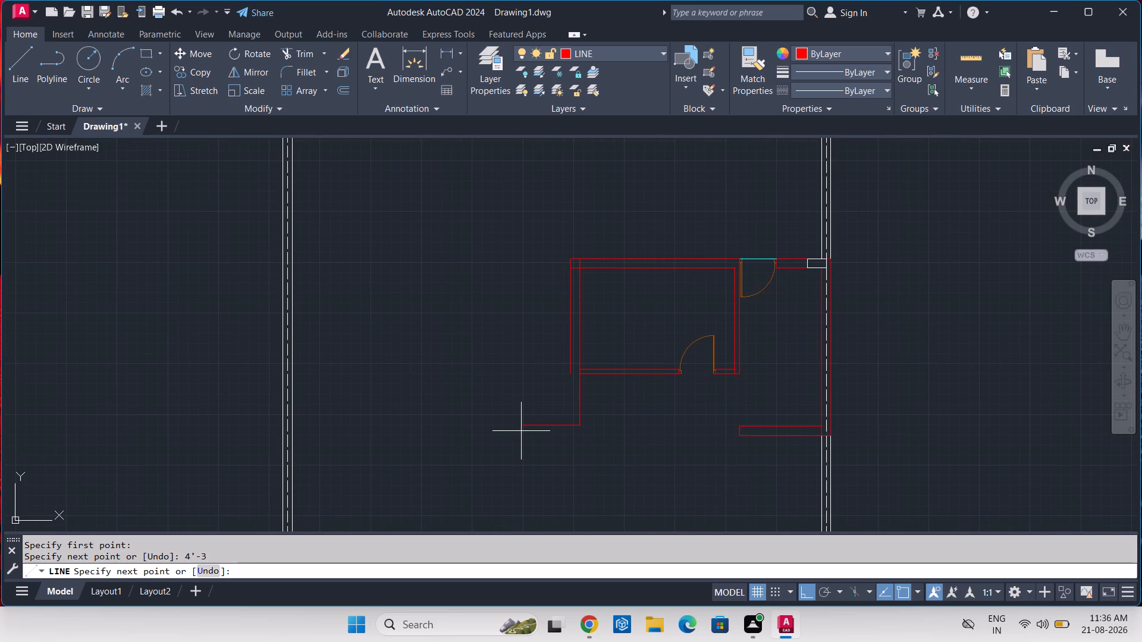
pyautogui.moveTo(521, 431); pyautogui.dragTo(617, 421, button='middle')
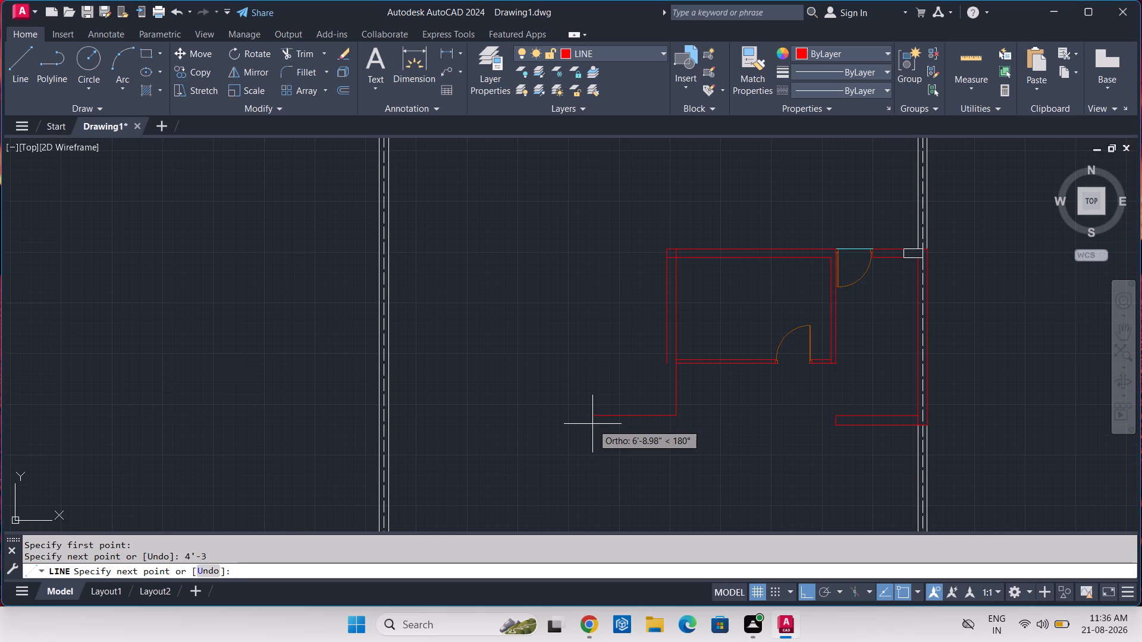
pyautogui.write("15'-4")
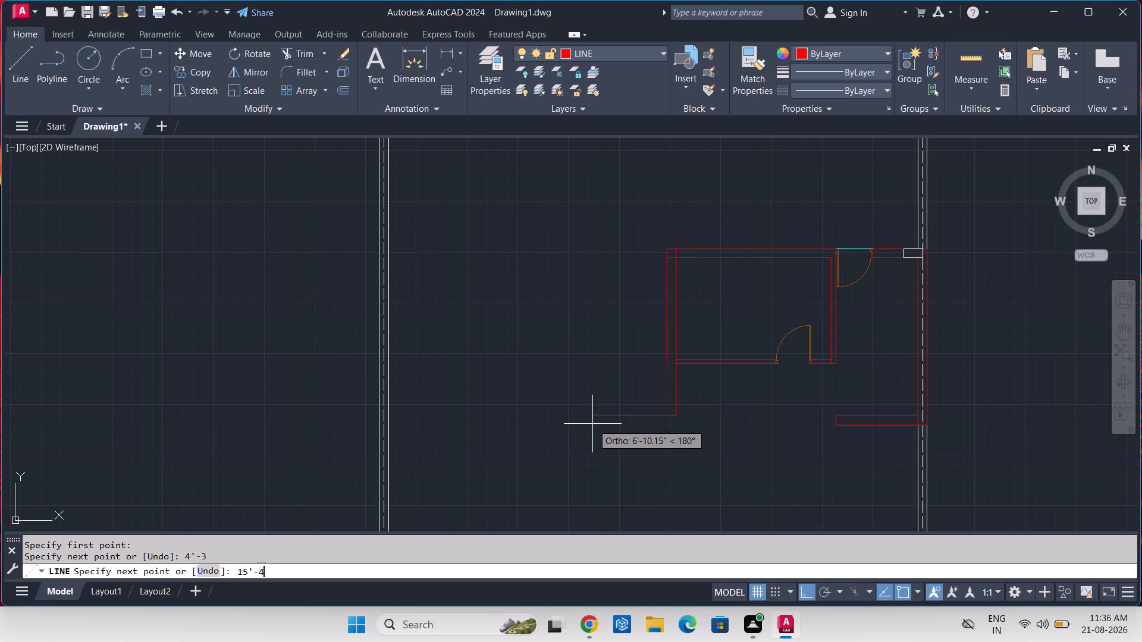
pyautogui.press('Return')
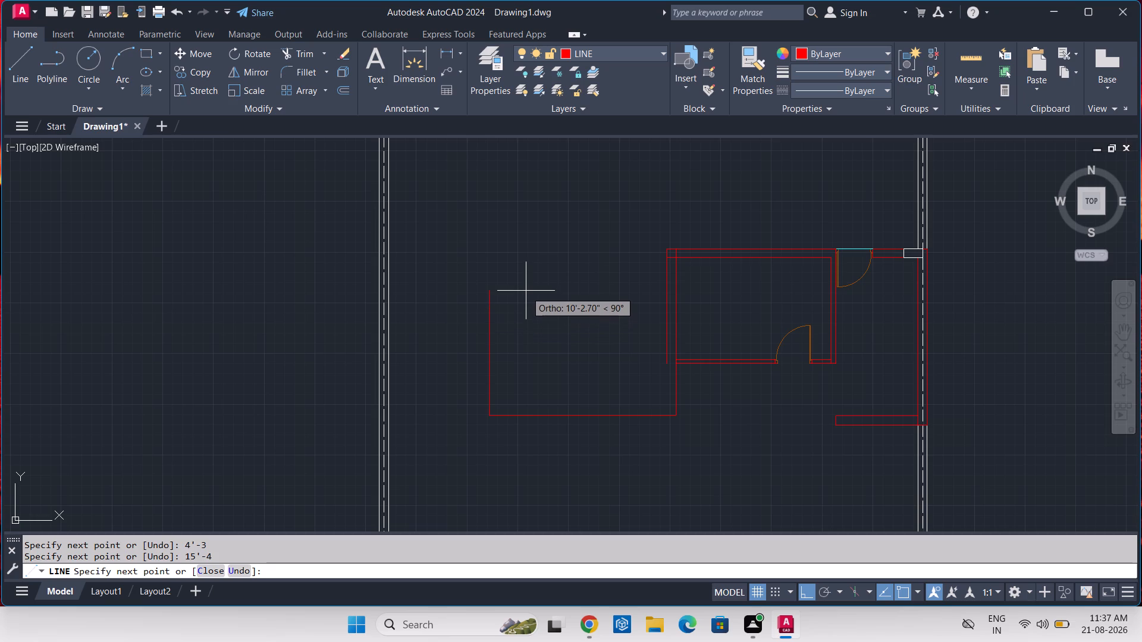
# Continue the line 13' north, 4.5" west and back south, closing at the corner to form the new room's 4.5" west wall.
pyautogui.write('13')
pyautogui.press("'")
pyautogui.press('Return')
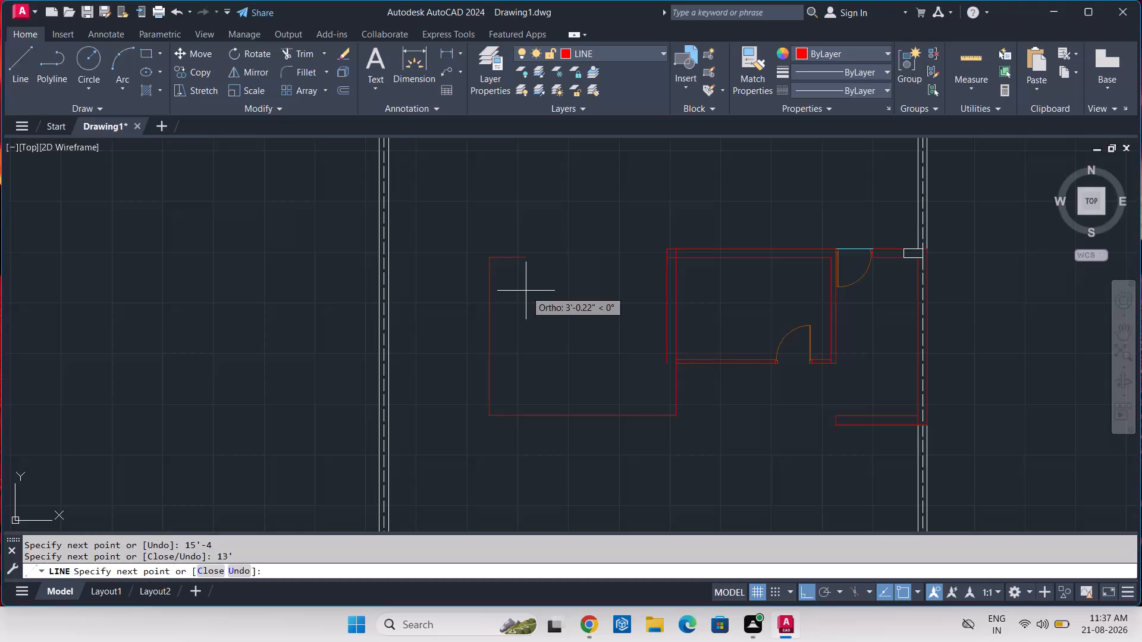
pyautogui.write('4.')
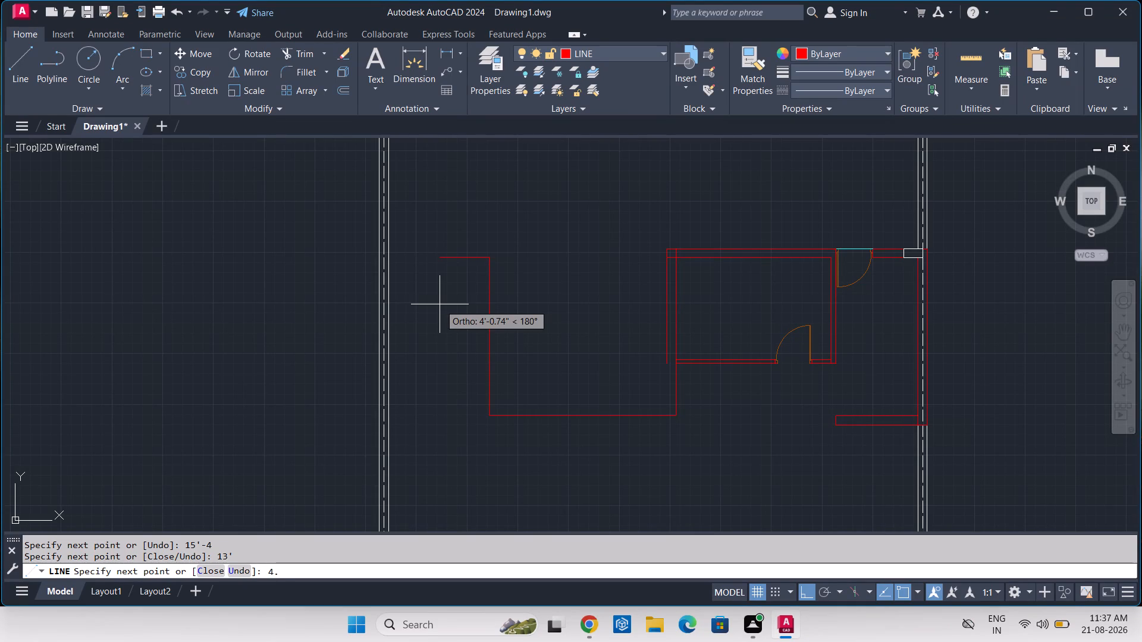
pyautogui.press('5')
pyautogui.press('Return')
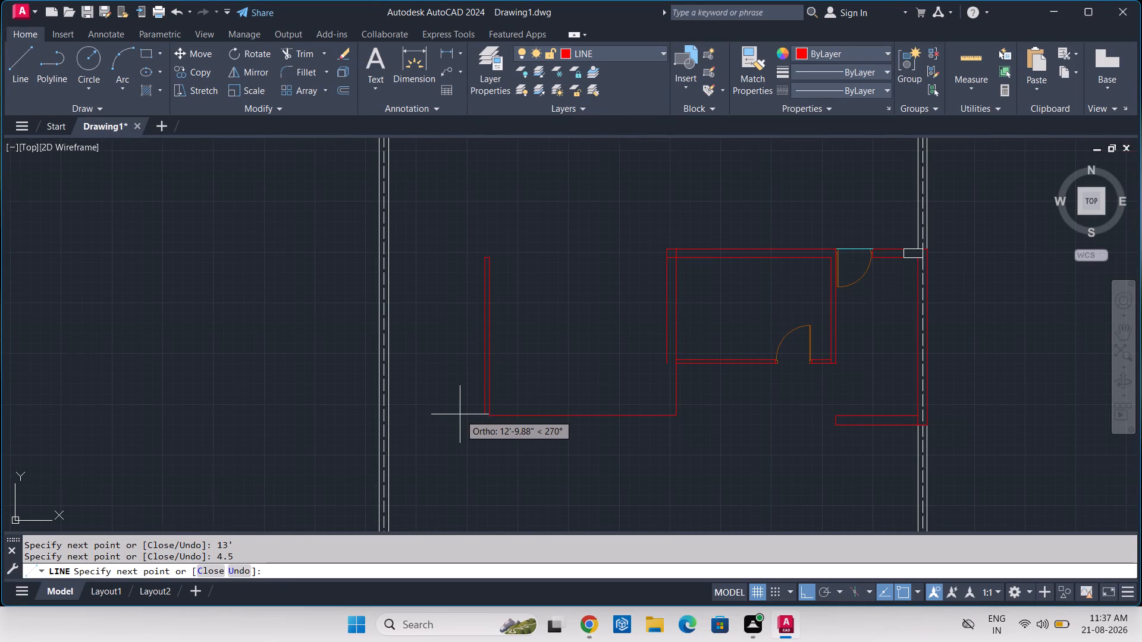
pyautogui.scroll(2, 460, 414)
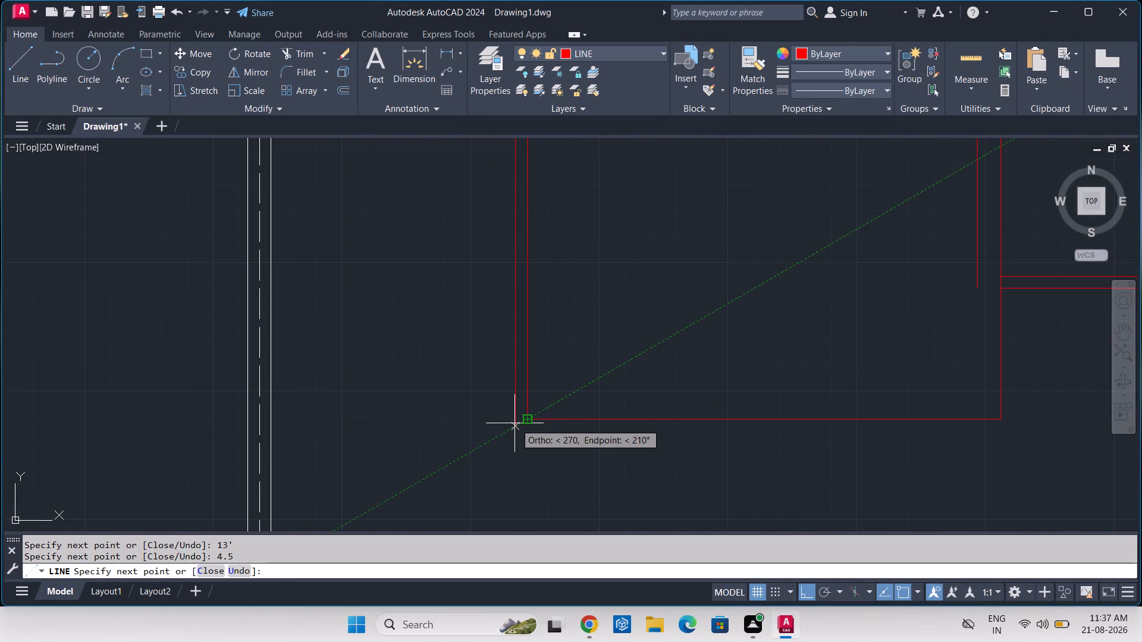
pyautogui.click(514, 421)
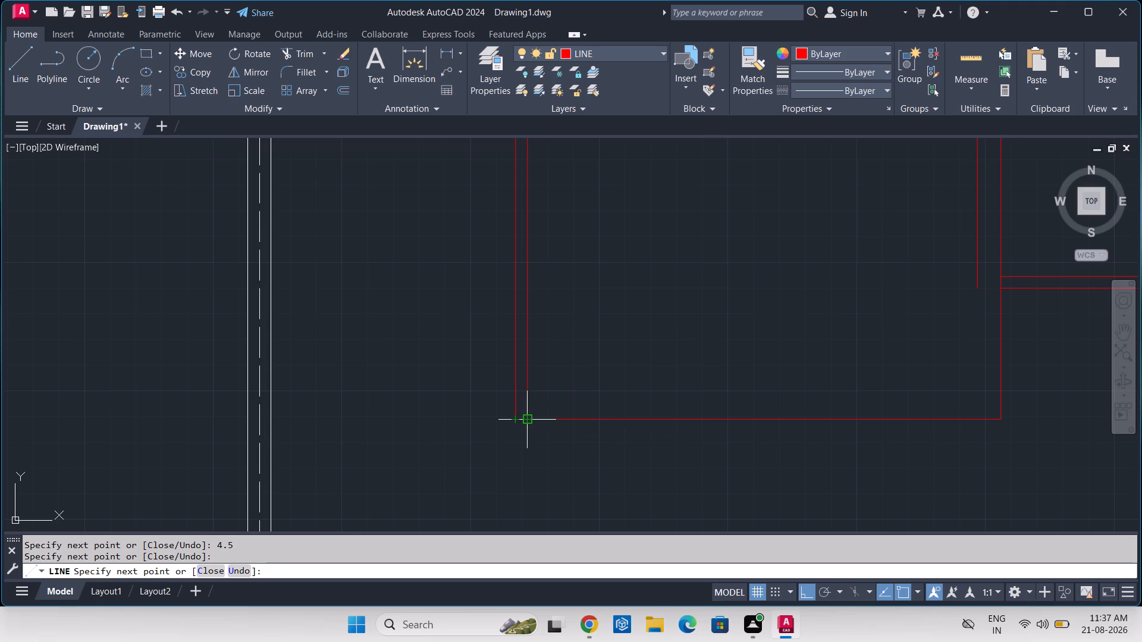
pyautogui.click(524, 421)
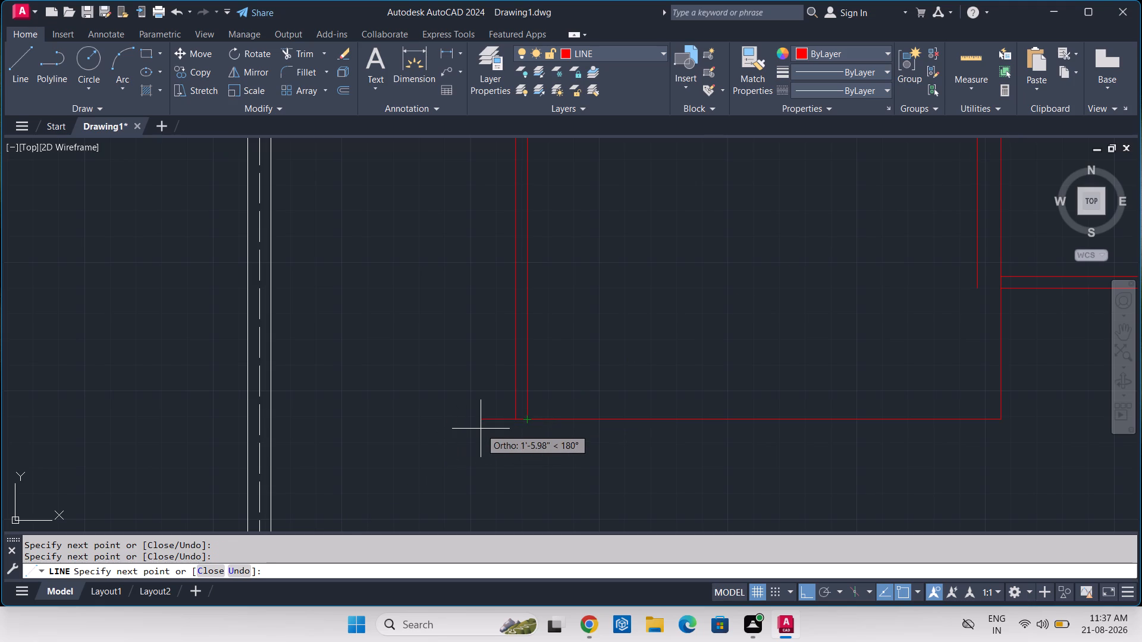
pyautogui.press('Escape')
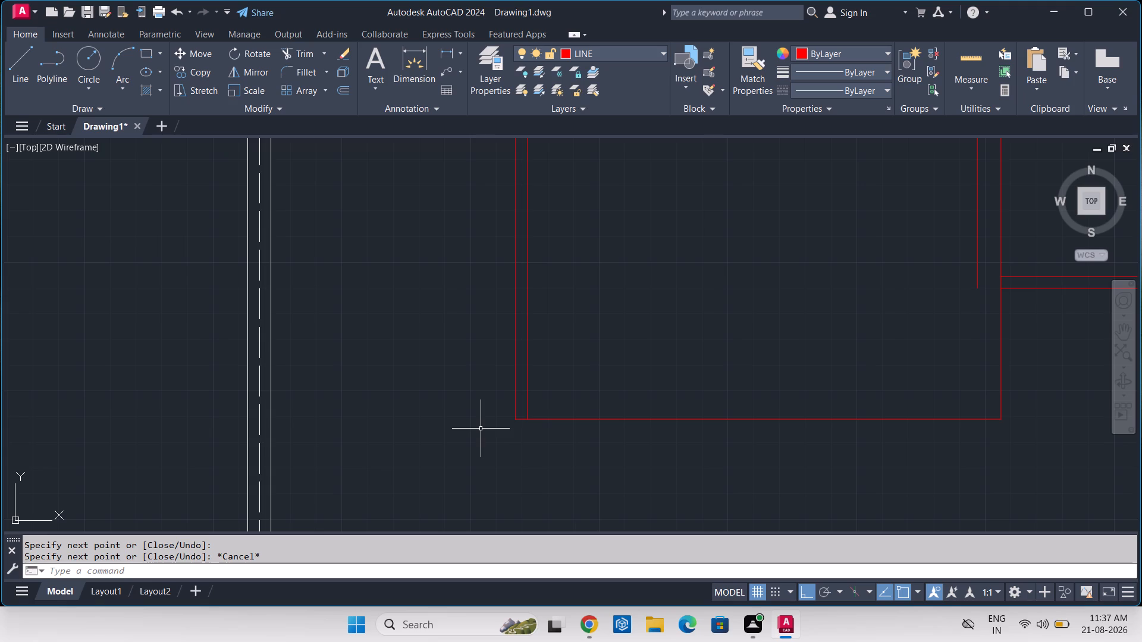
# Extend the outer line of the existing room's west wall south to the new room's bottom line.
pyautogui.write('EX')
pyautogui.press('space')
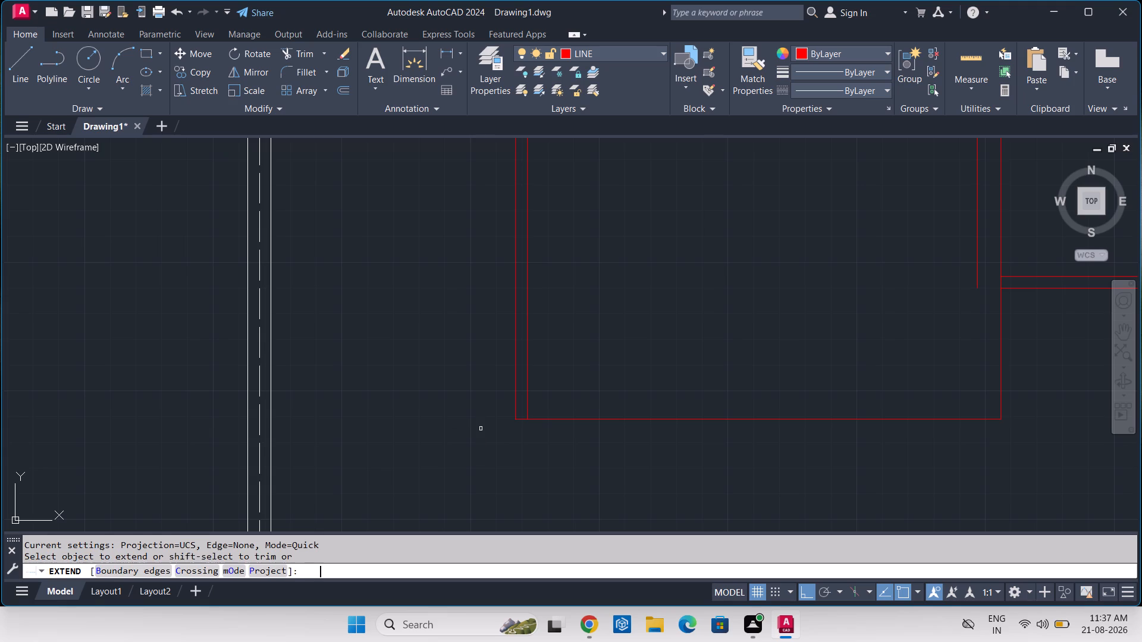
pyautogui.click(977, 283)
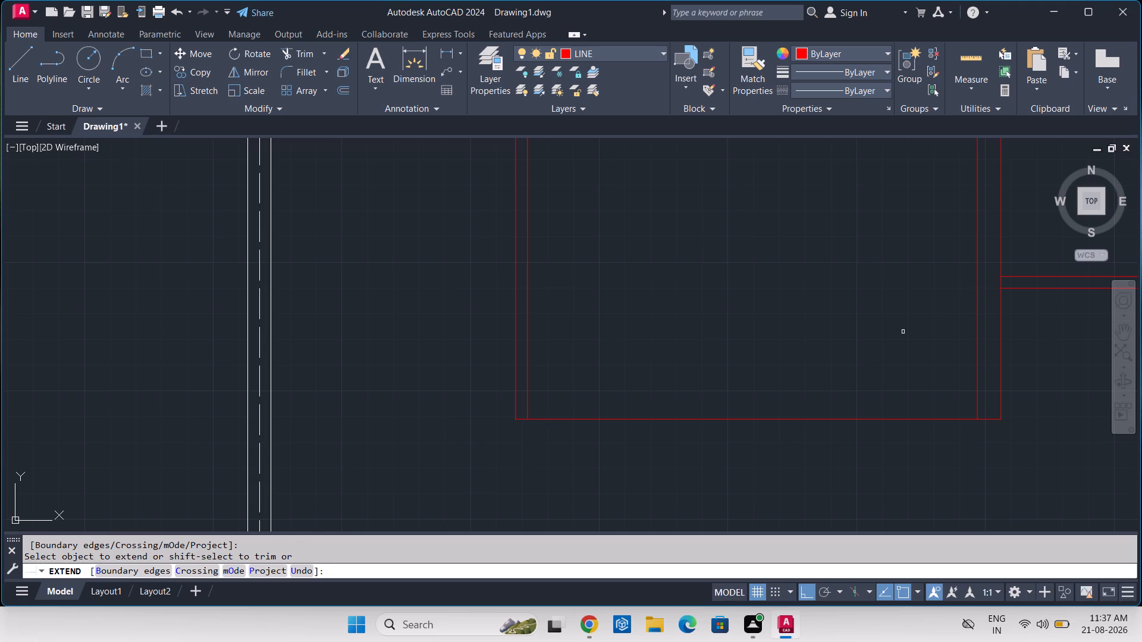
pyautogui.press('Escape')
# Draw the new room's 9" south wall outline from its southeast corner, running west to align with the west wall's outer face and up to it.
pyautogui.write('L')
pyautogui.press('space')
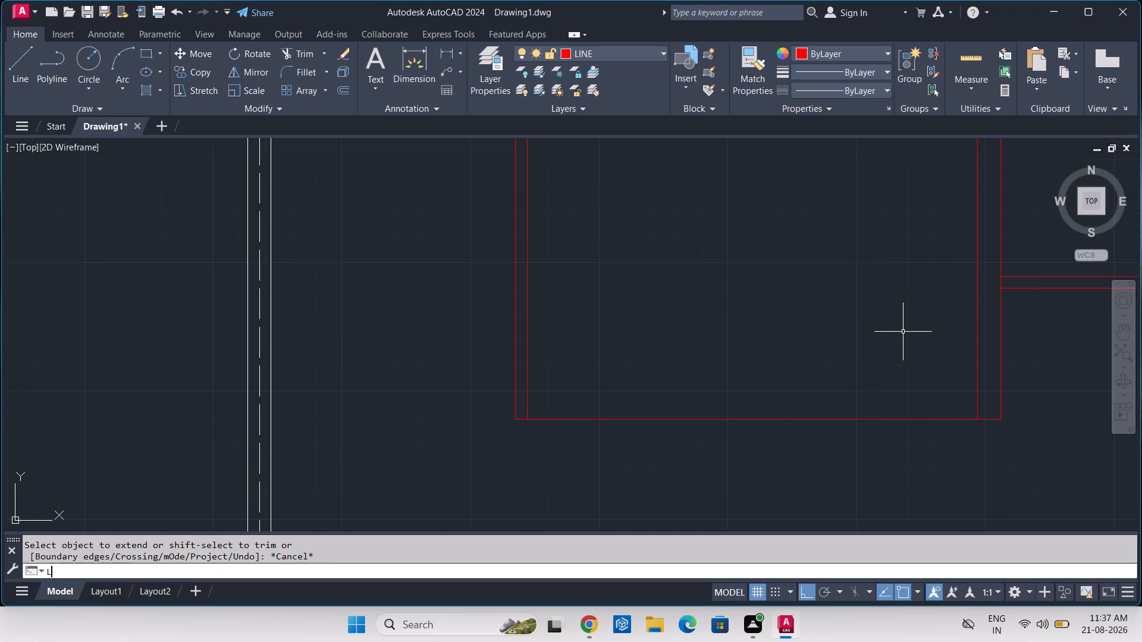
pyautogui.scroll(1, 904, 333)
pyautogui.moveTo(904, 333); pyautogui.dragTo(877, 303, button='middle')
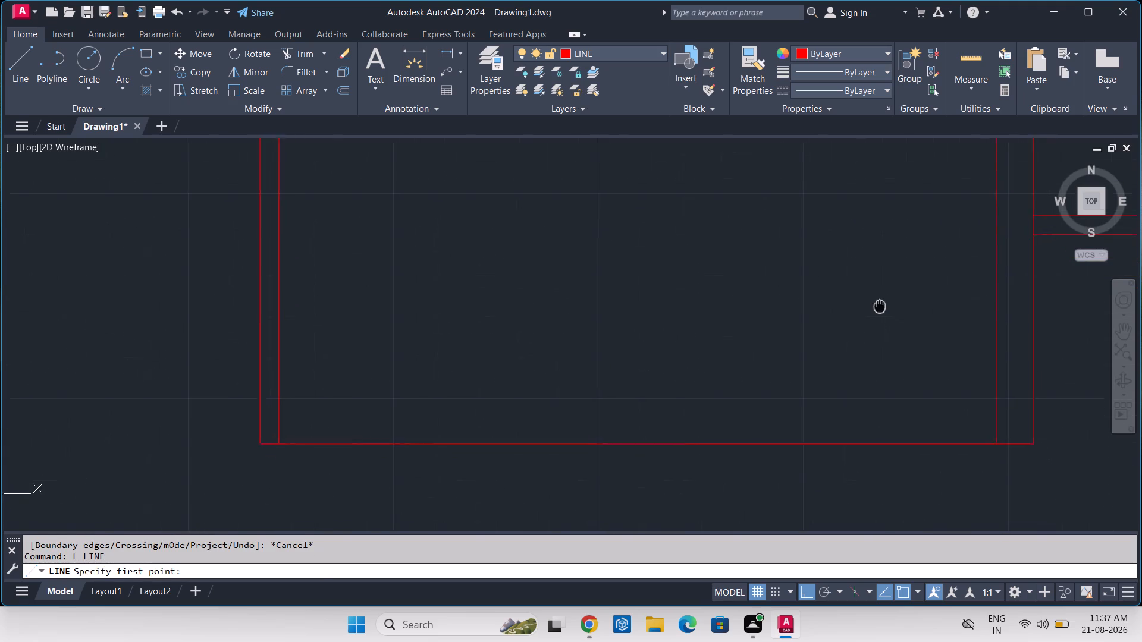
pyautogui.moveTo(877, 303); pyautogui.dragTo(854, 295, button='middle')
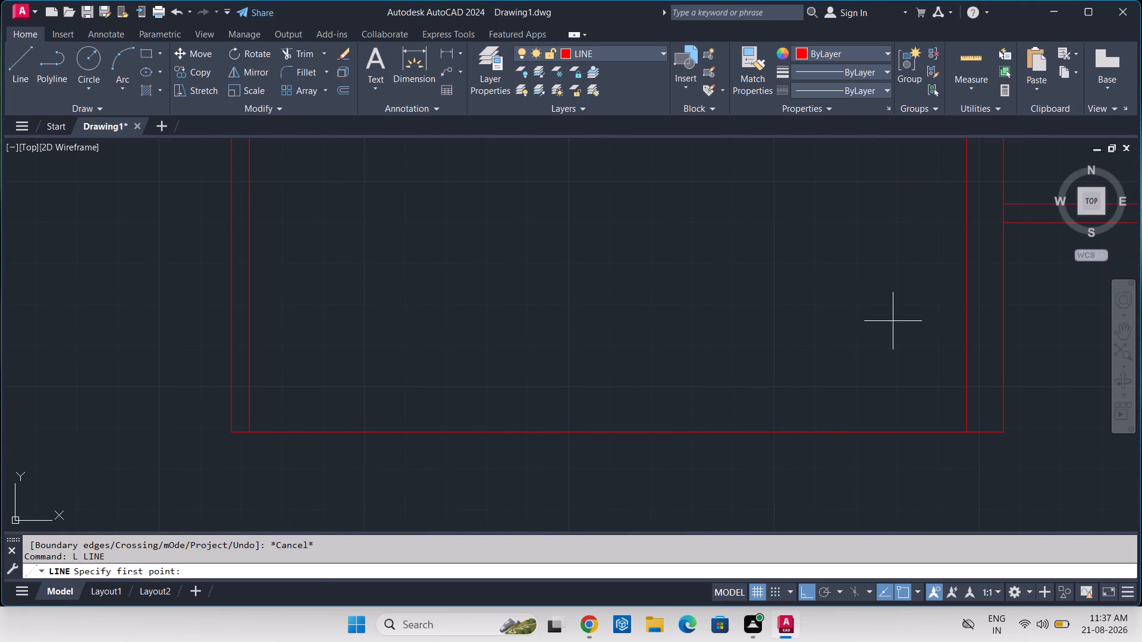
pyautogui.click(1001, 430)
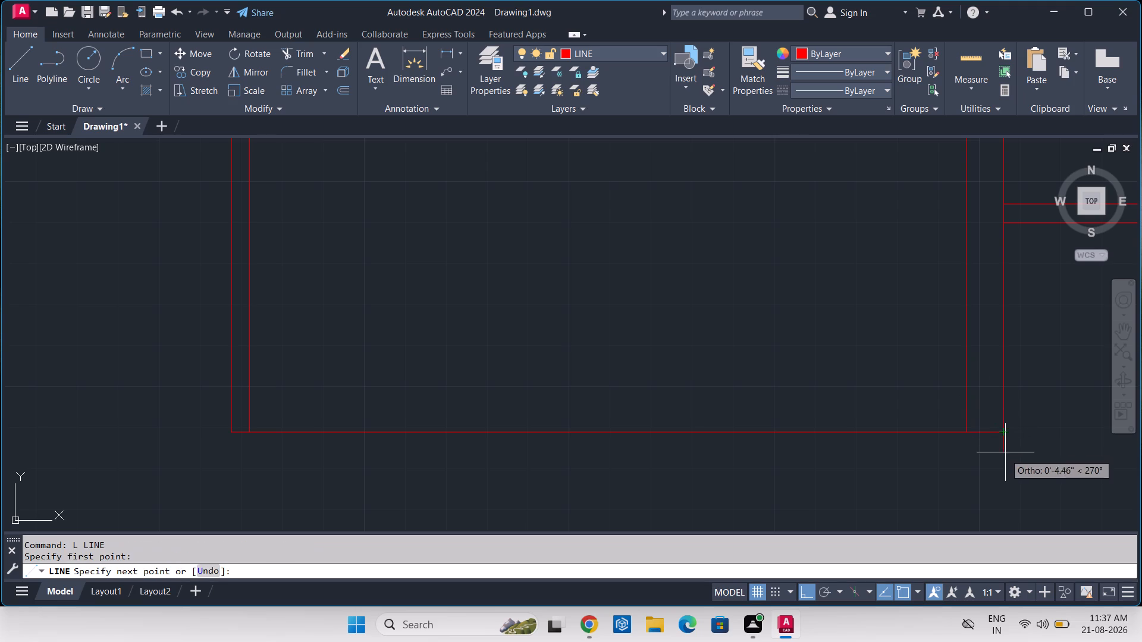
pyautogui.press('9')
pyautogui.press('Return')
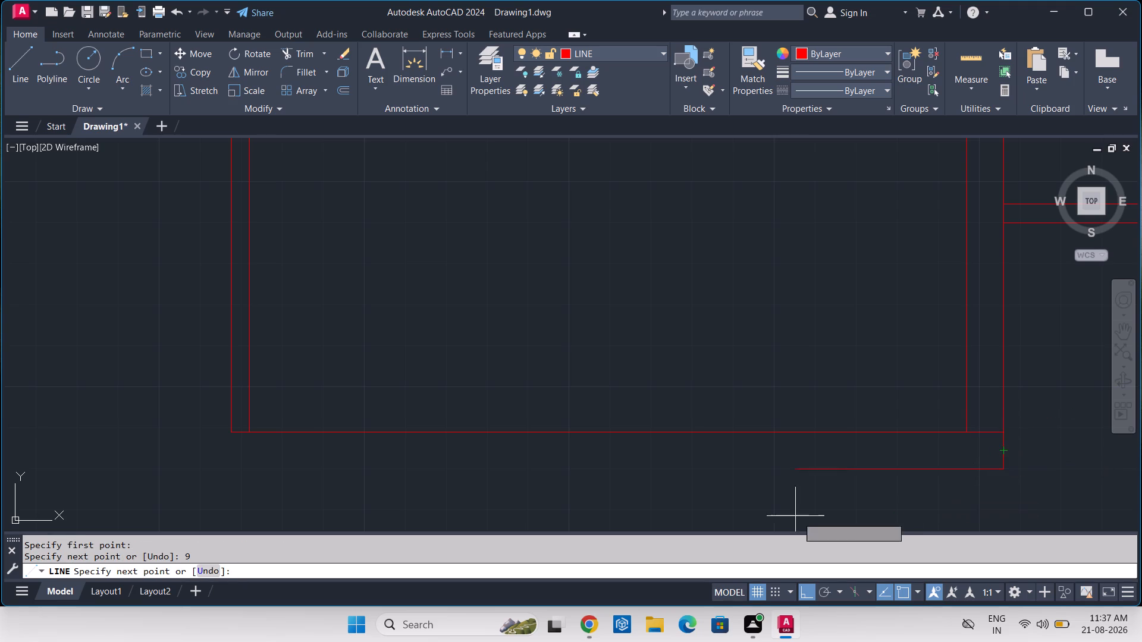
pyautogui.scroll(2, 235, 458)
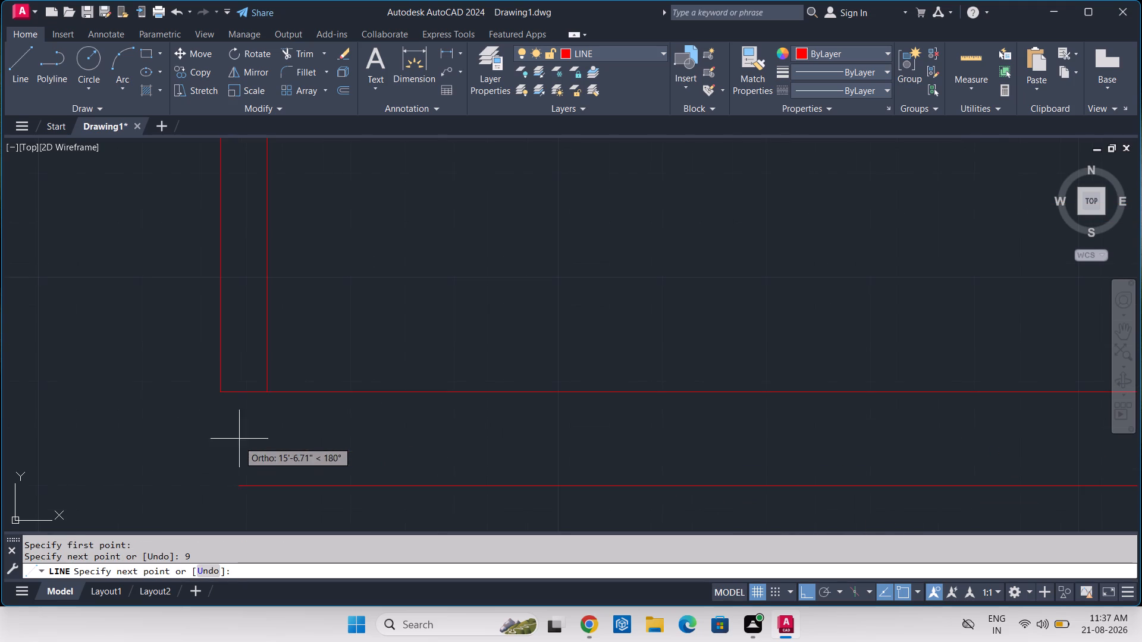
pyautogui.click(218, 487)
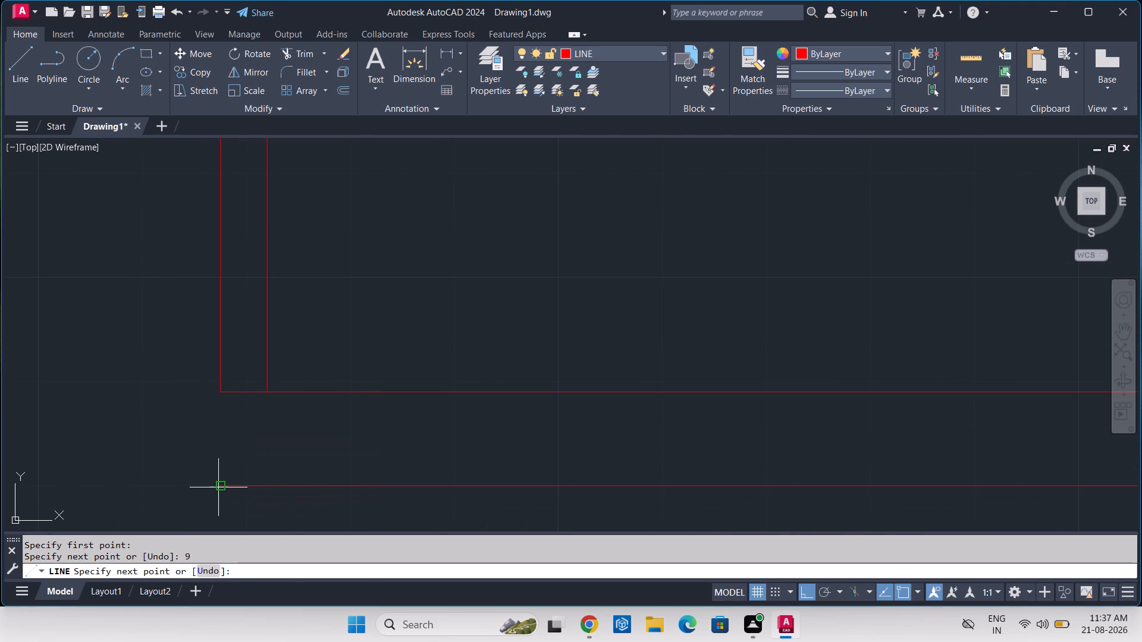
pyautogui.click(216, 392)
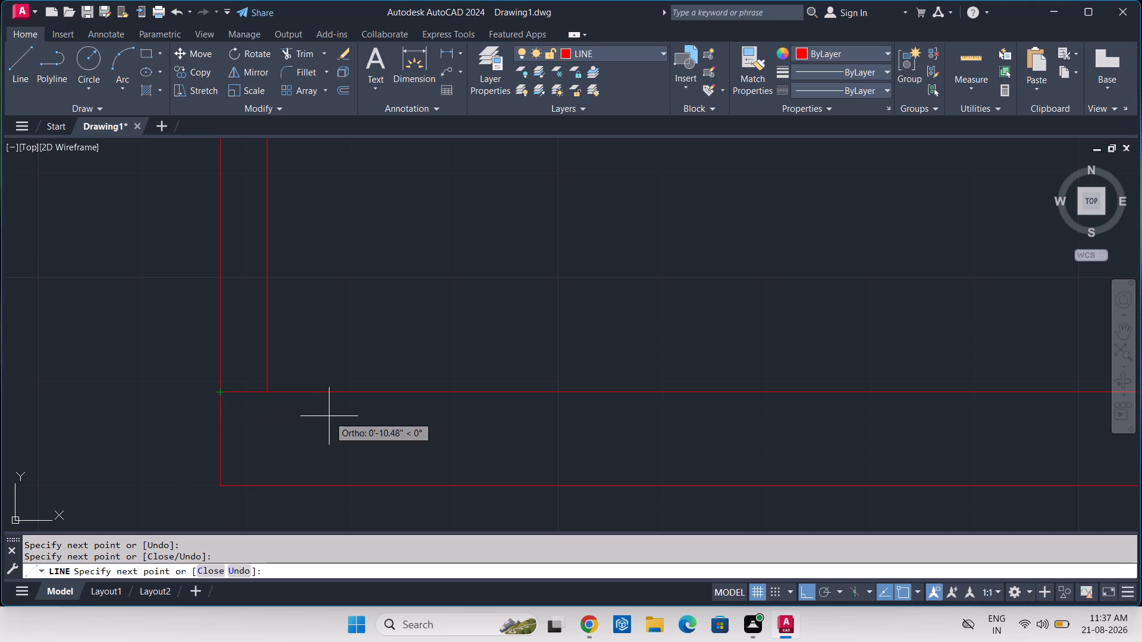
pyautogui.press('Escape')
# Draw a line from the existing room's northwest corner west to the outer wall's outer face, south along it, and east to the new south wall's corner.
pyautogui.scroll(-6, 329, 416)
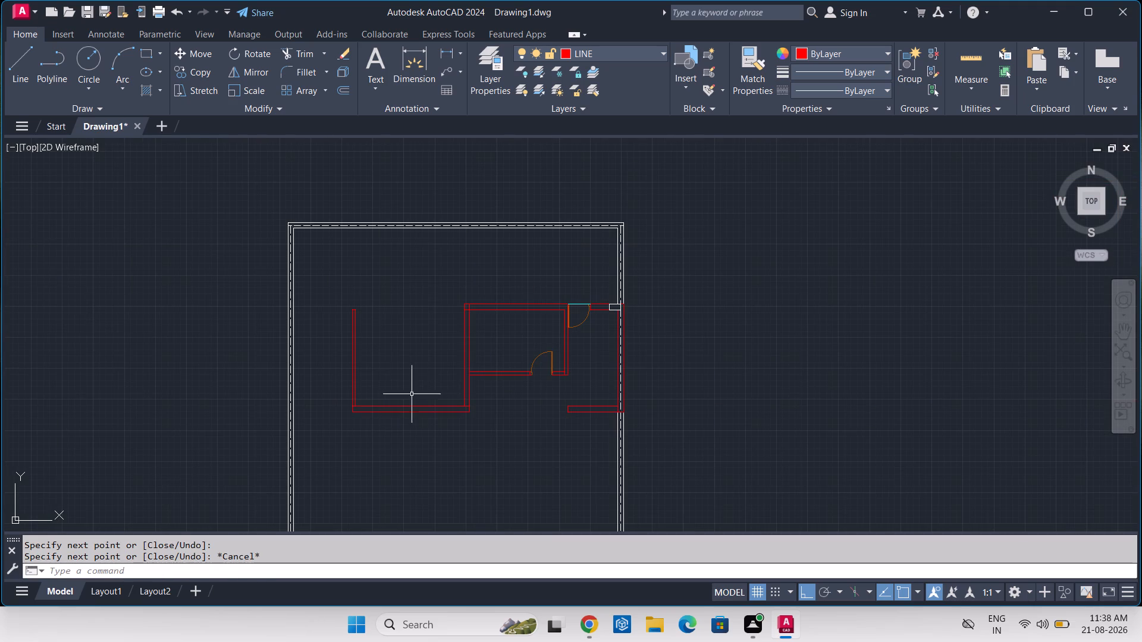
pyautogui.moveTo(428, 396); pyautogui.dragTo(453, 396, button='middle')
pyautogui.moveTo(457, 395); pyautogui.dragTo(491, 385, button='middle')
pyautogui.moveTo(492, 385); pyautogui.dragTo(514, 385, button='middle')
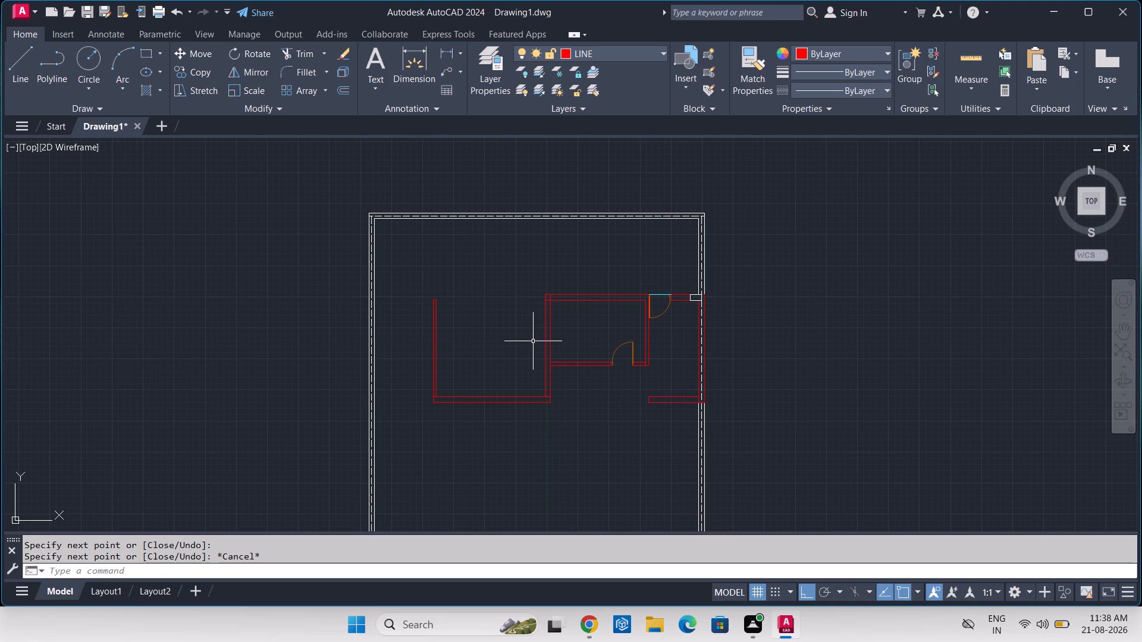
pyautogui.moveTo(537, 342); pyautogui.dragTo(645, 334, button='middle')
pyautogui.write('L')
pyautogui.press('space')
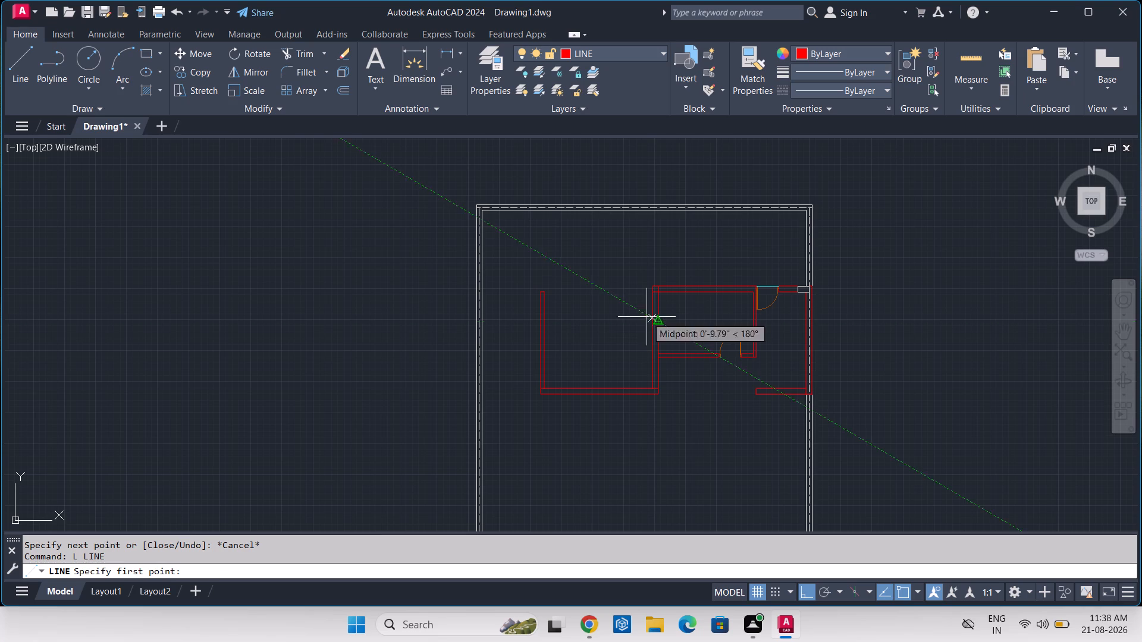
pyautogui.moveTo(628, 326); pyautogui.dragTo(650, 337, button='middle')
pyautogui.scroll(3, 655, 302)
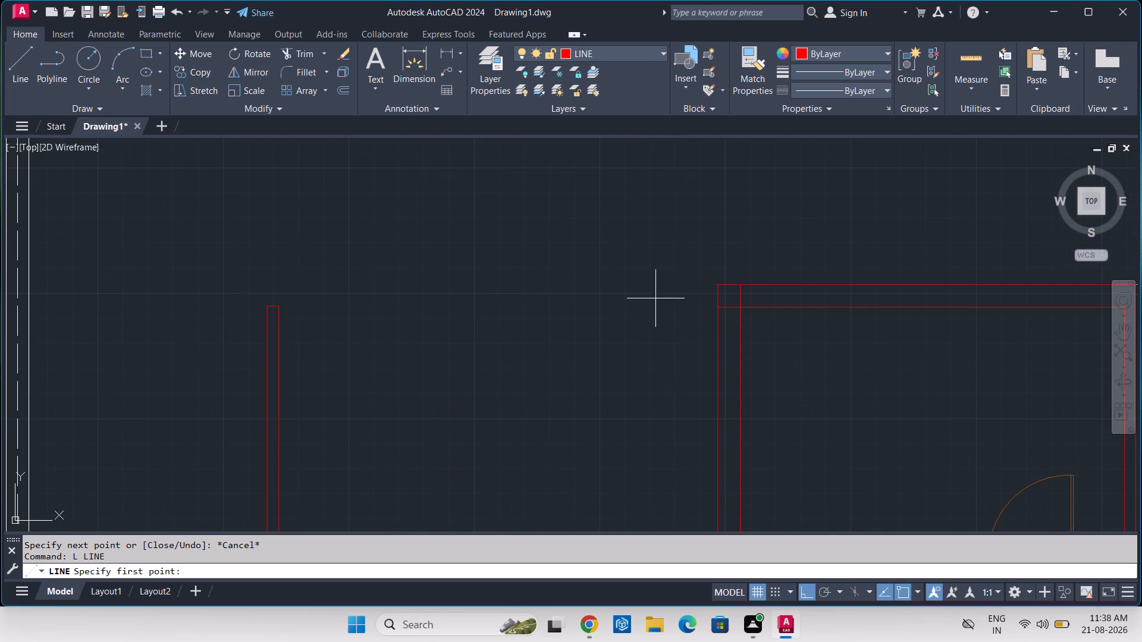
pyautogui.click(713, 285)
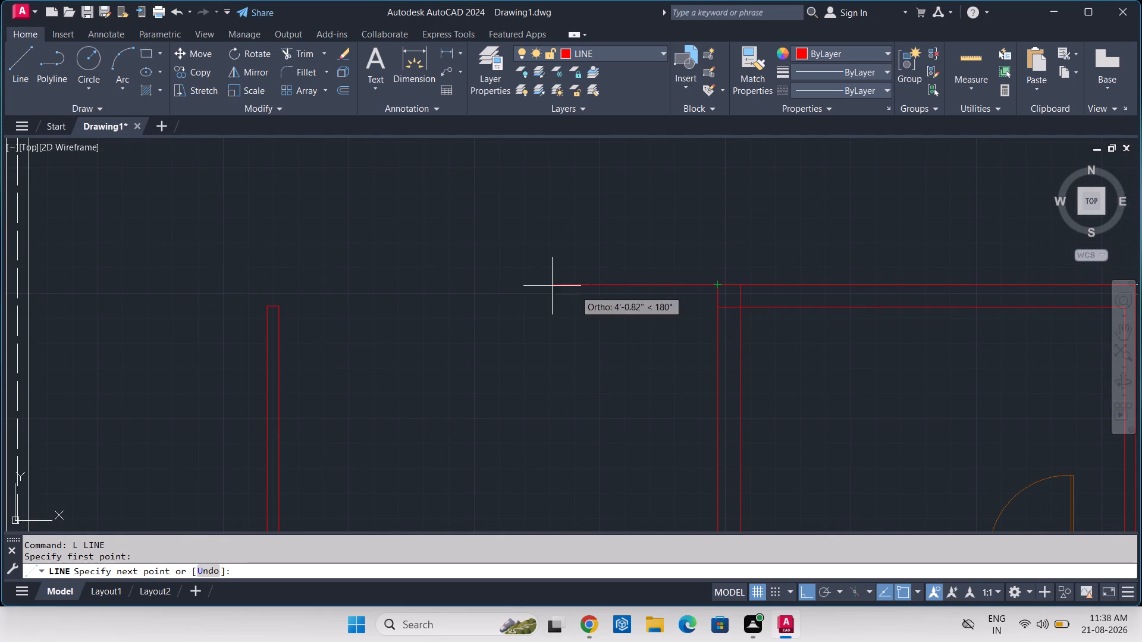
pyautogui.moveTo(203, 284); pyautogui.dragTo(415, 250, button='middle')
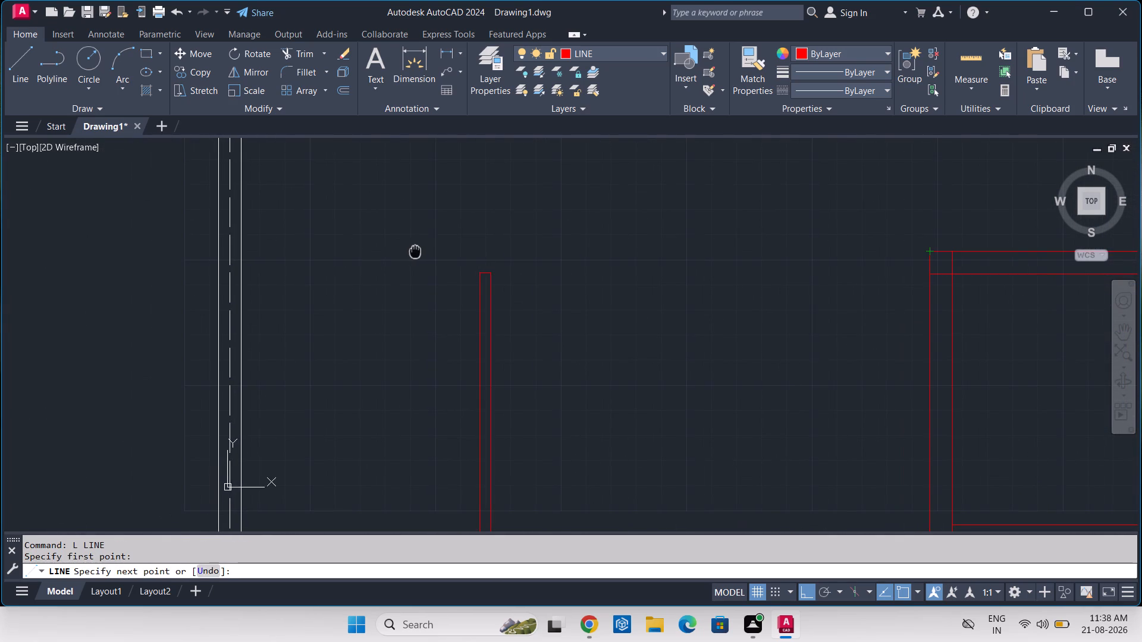
pyautogui.moveTo(332, 256); pyautogui.dragTo(470, 221, button='middle')
pyautogui.scroll(-3, 470, 221)
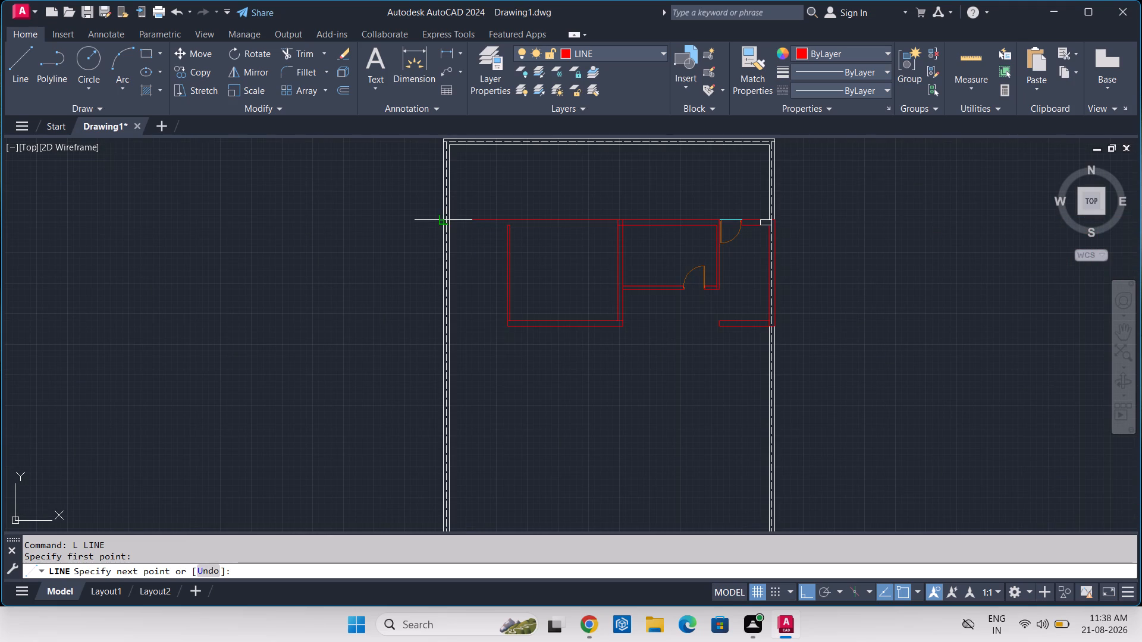
pyautogui.scroll(3, 440, 221)
pyautogui.click(443, 221)
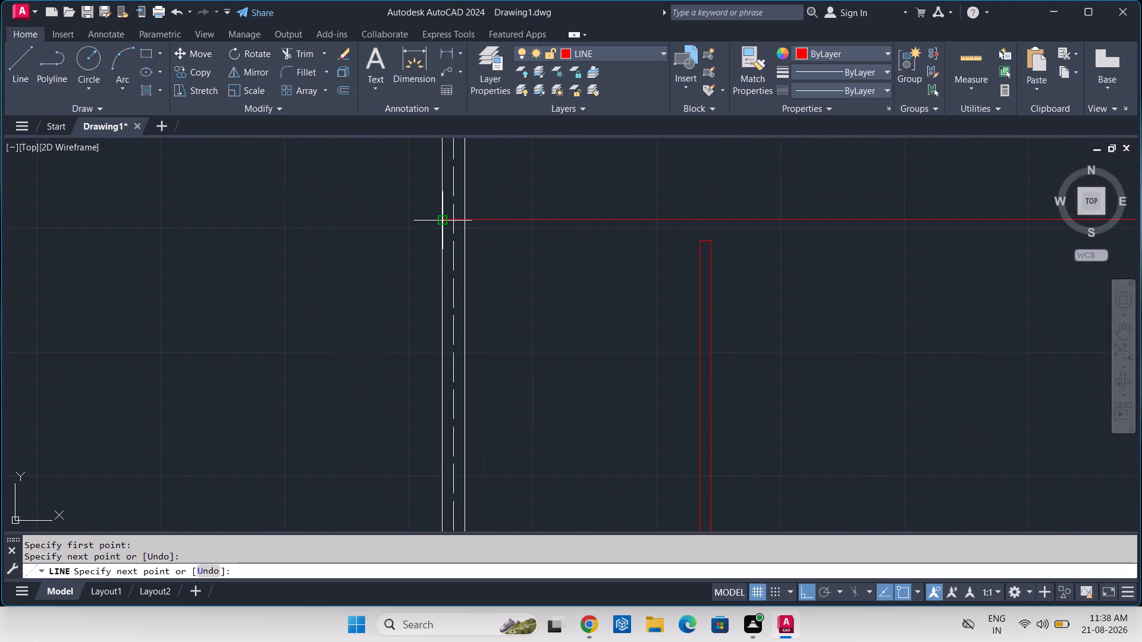
pyautogui.moveTo(429, 342); pyautogui.dragTo(422, 295, button='middle')
pyautogui.scroll(-1, 422, 295)
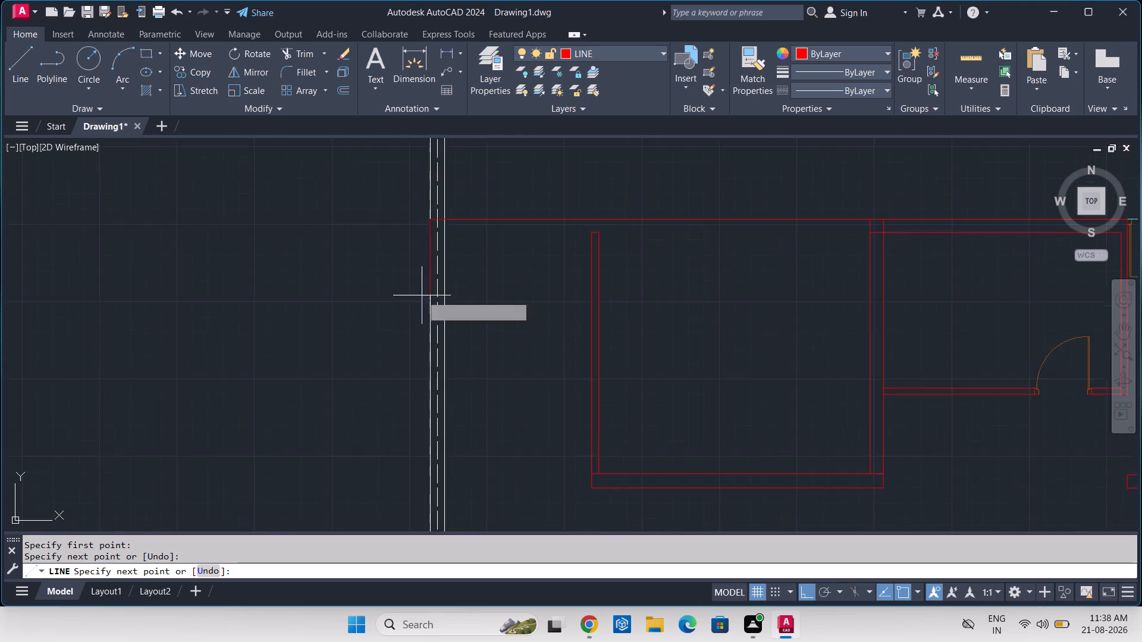
pyautogui.scroll(-1, 422, 295)
pyautogui.scroll(3, 415, 366)
pyautogui.moveTo(415, 366); pyautogui.dragTo(381, 272, button='middle')
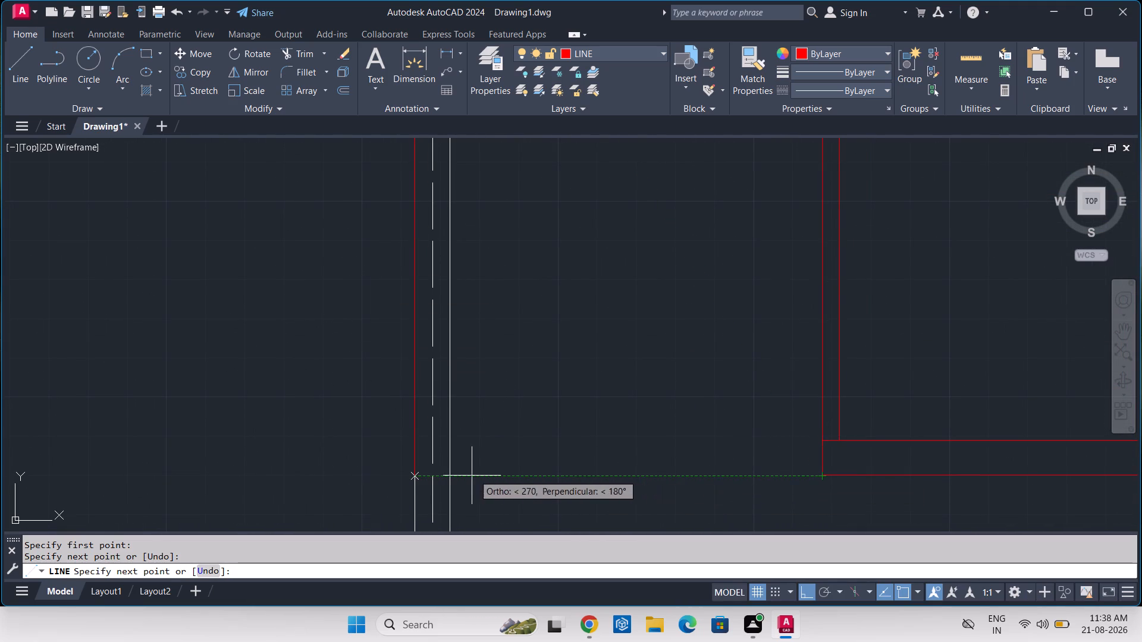
pyautogui.click(416, 476)
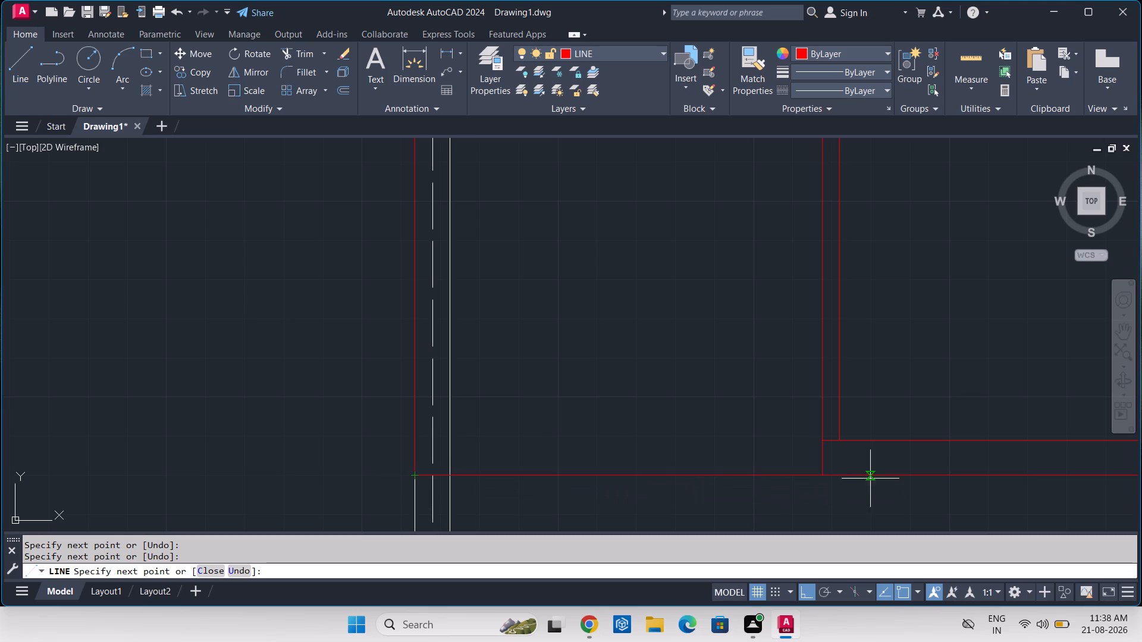
pyautogui.click(824, 479)
pyautogui.press('Return')
# Draw a line from the south wall's upper west corner west to the outer wall's inner face, continuing north to the top wall line.
pyautogui.press('Return')
pyautogui.click(820, 441)
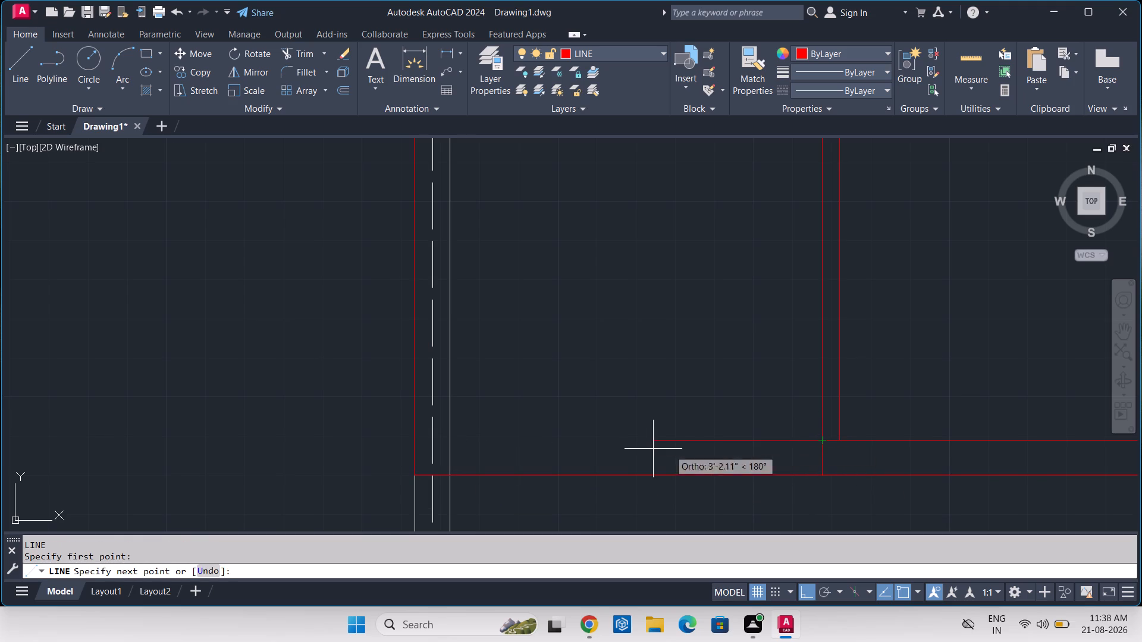
pyautogui.click(452, 442)
pyautogui.moveTo(465, 284); pyautogui.dragTo(457, 355, button='middle')
pyautogui.scroll(-3, 457, 355)
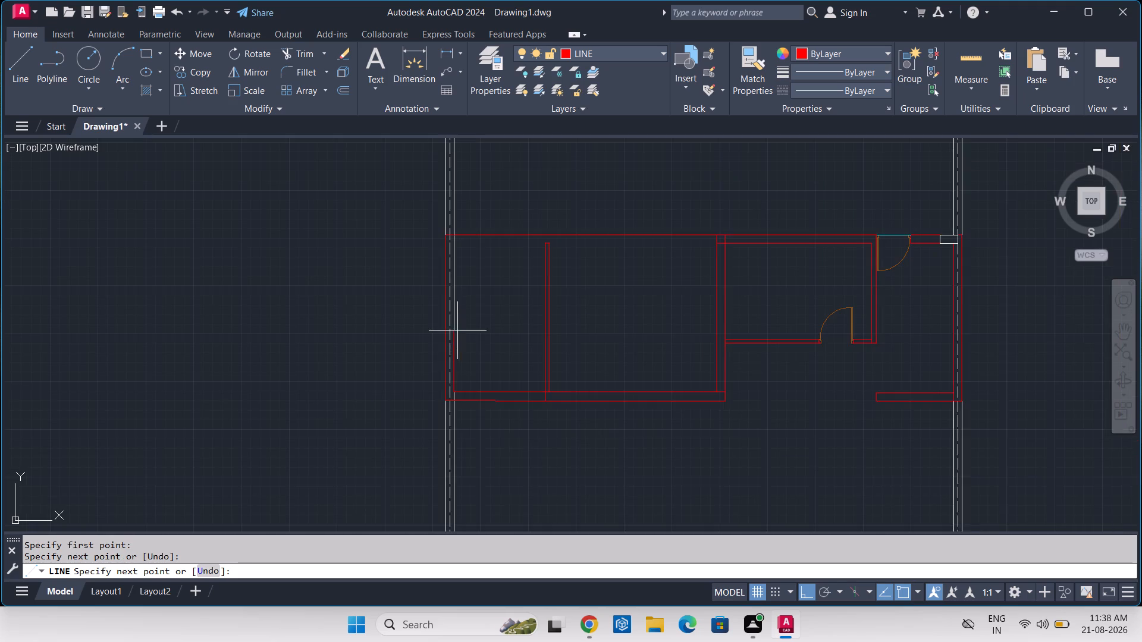
pyautogui.scroll(4, 456, 234)
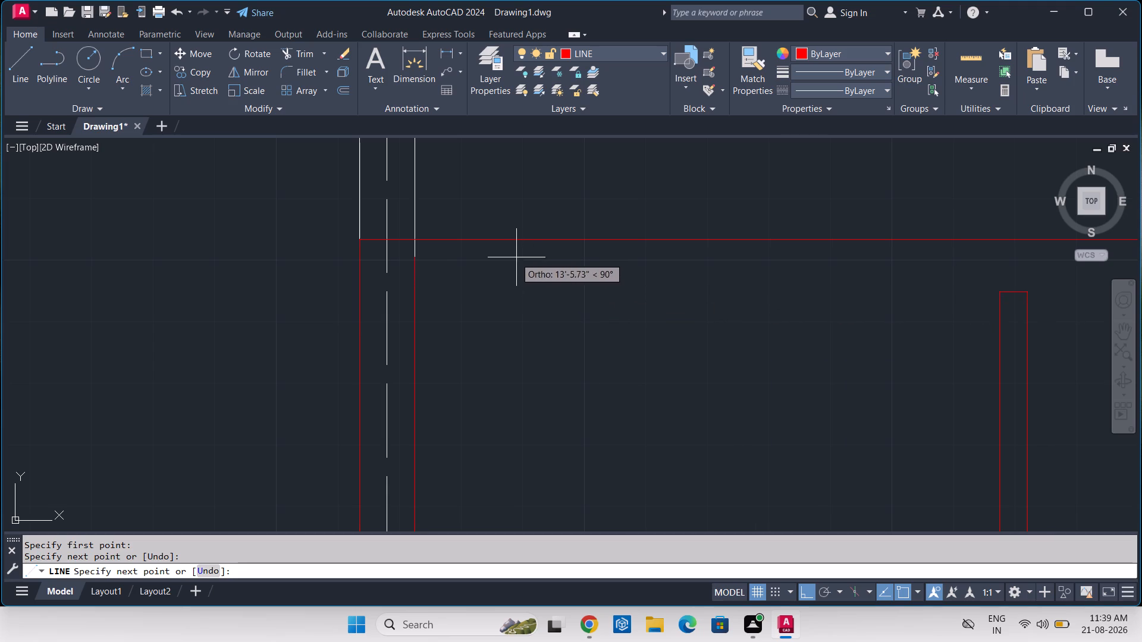
pyautogui.click(415, 242)
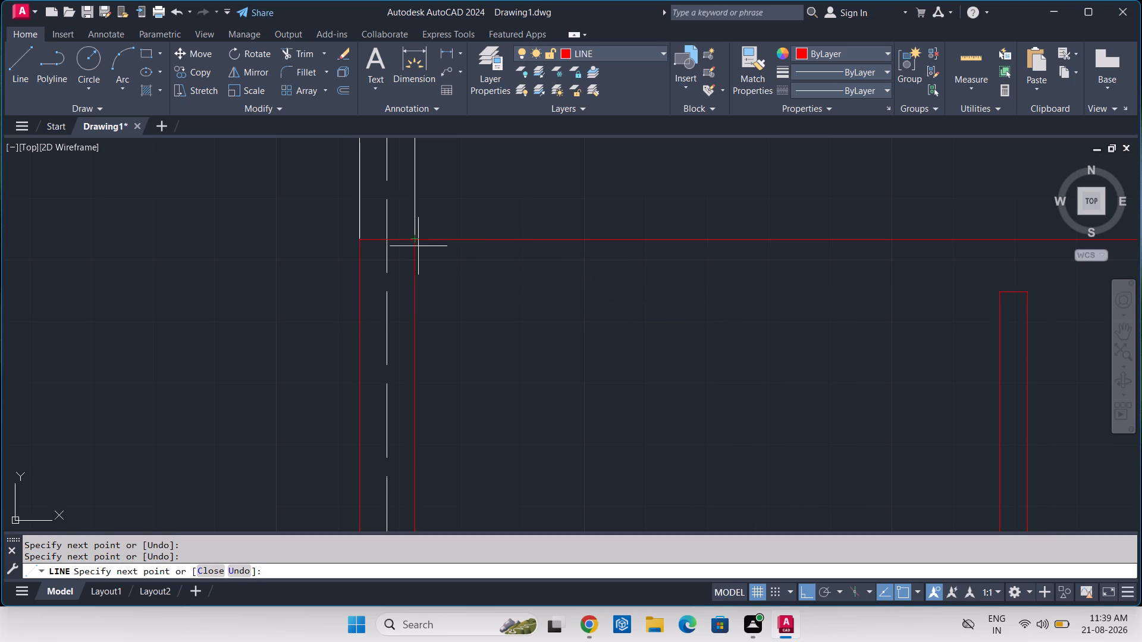
pyautogui.press('Return')
# Draw the north wall's inner line 9" below its top line, from the outer wall's inner face east to the existing room's west wall.
pyautogui.write('L TK')
pyautogui.press('space')
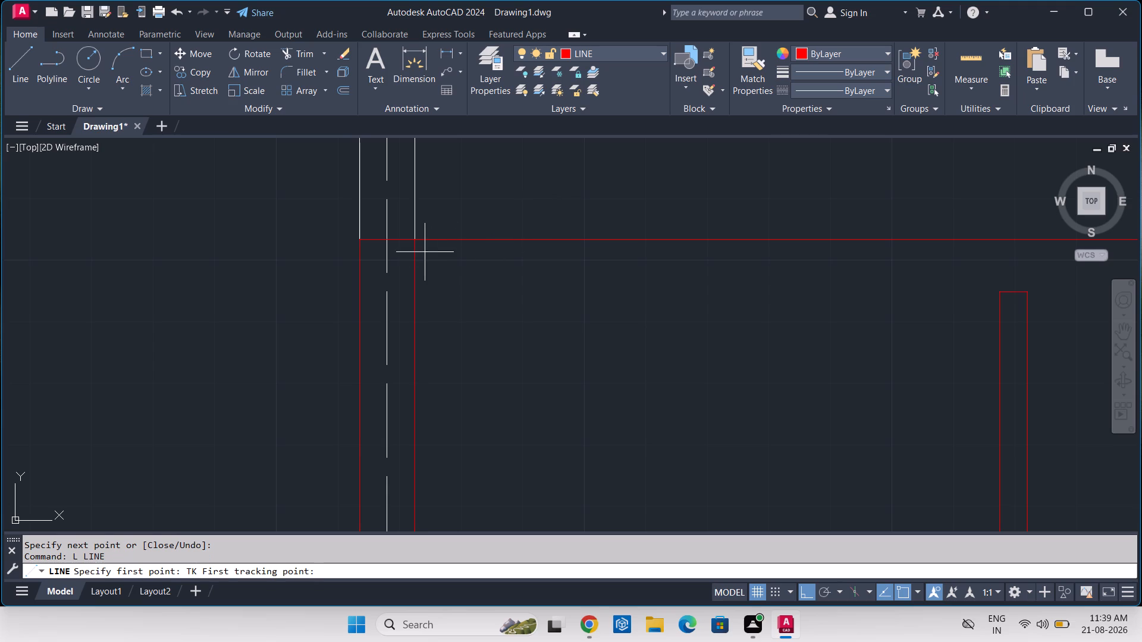
pyautogui.click(415, 241)
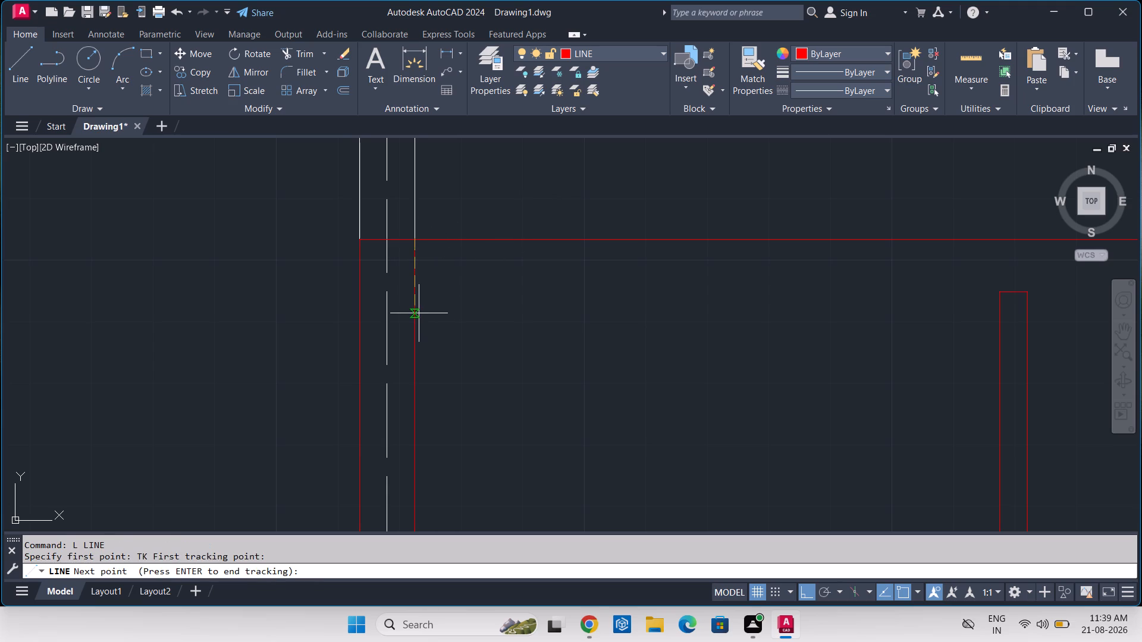
pyautogui.press('9')
pyautogui.press('Return')
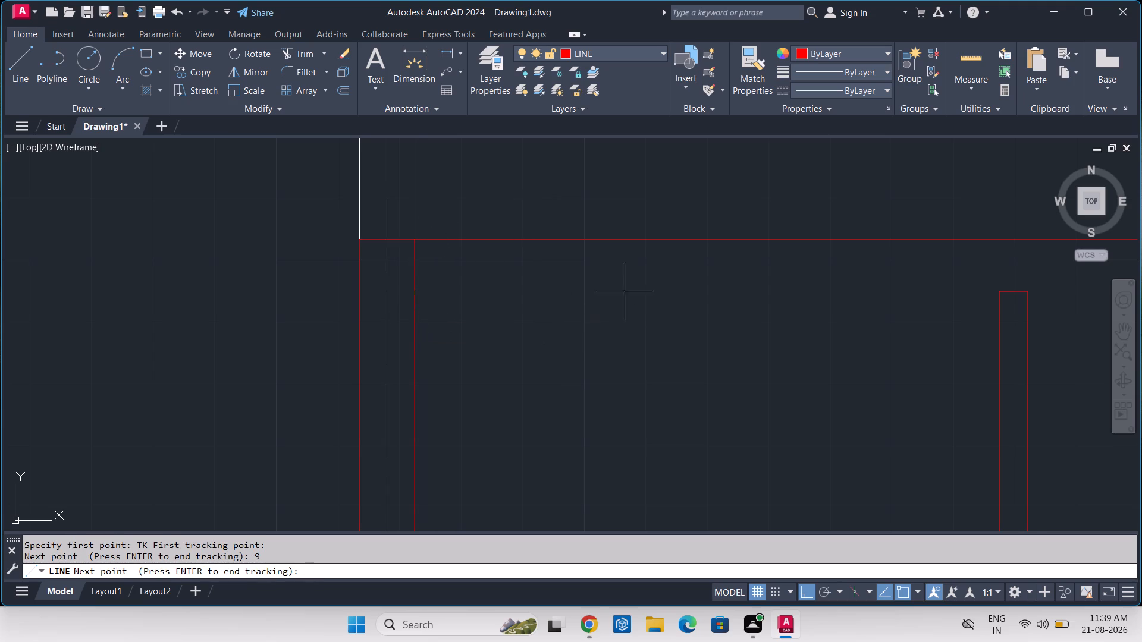
pyautogui.press('Return')
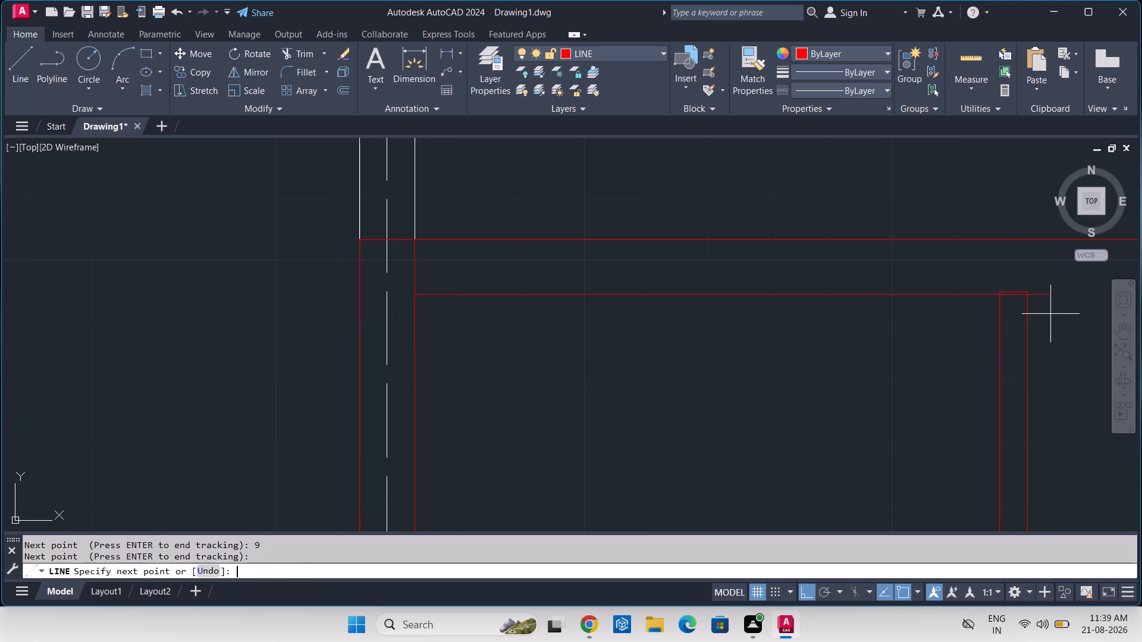
pyautogui.moveTo(1050, 314); pyautogui.dragTo(729, 315, button='middle')
pyautogui.scroll(-3, 728, 315)
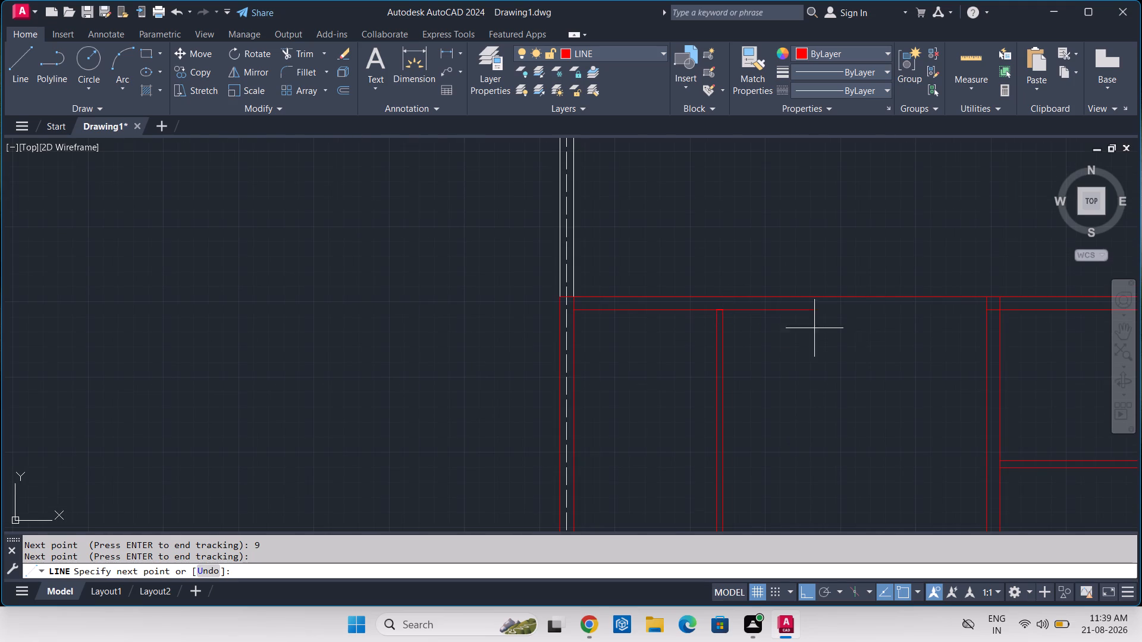
pyautogui.moveTo(911, 328); pyautogui.dragTo(803, 323, button='middle')
pyautogui.scroll(3, 837, 317)
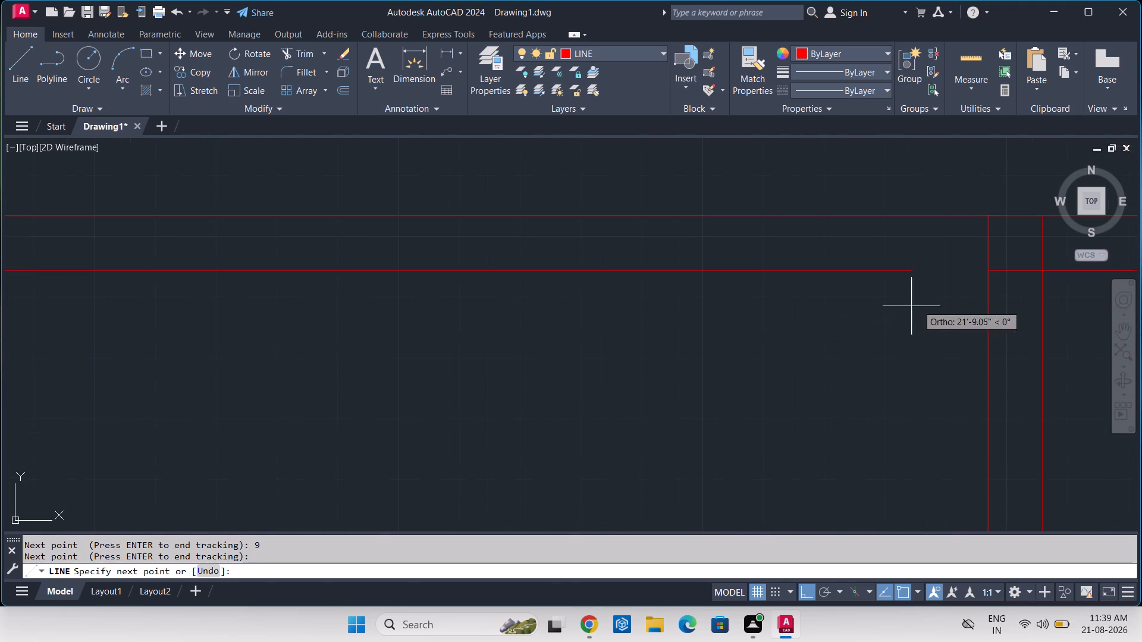
pyautogui.click(992, 272)
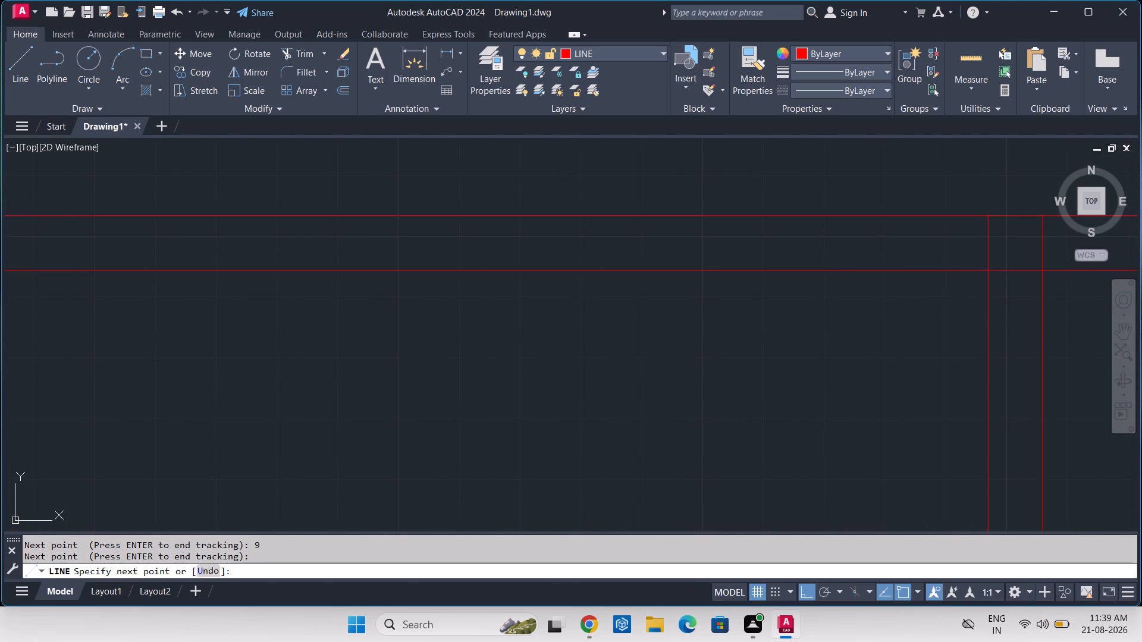
pyautogui.press('Return')
# Draw a short horizontal line across the 4.5" partition between its two faces, partway down from the north wall.
pyautogui.scroll(-5, 951, 285)
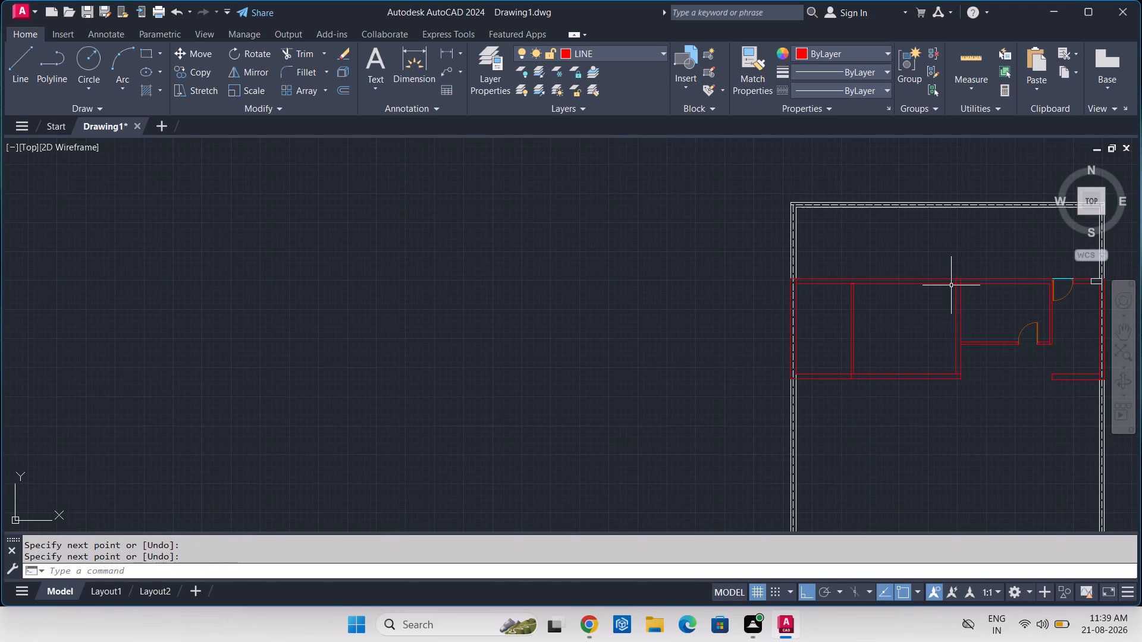
pyautogui.write('L')
pyautogui.press('space')
pyautogui.scroll(5, 884, 295)
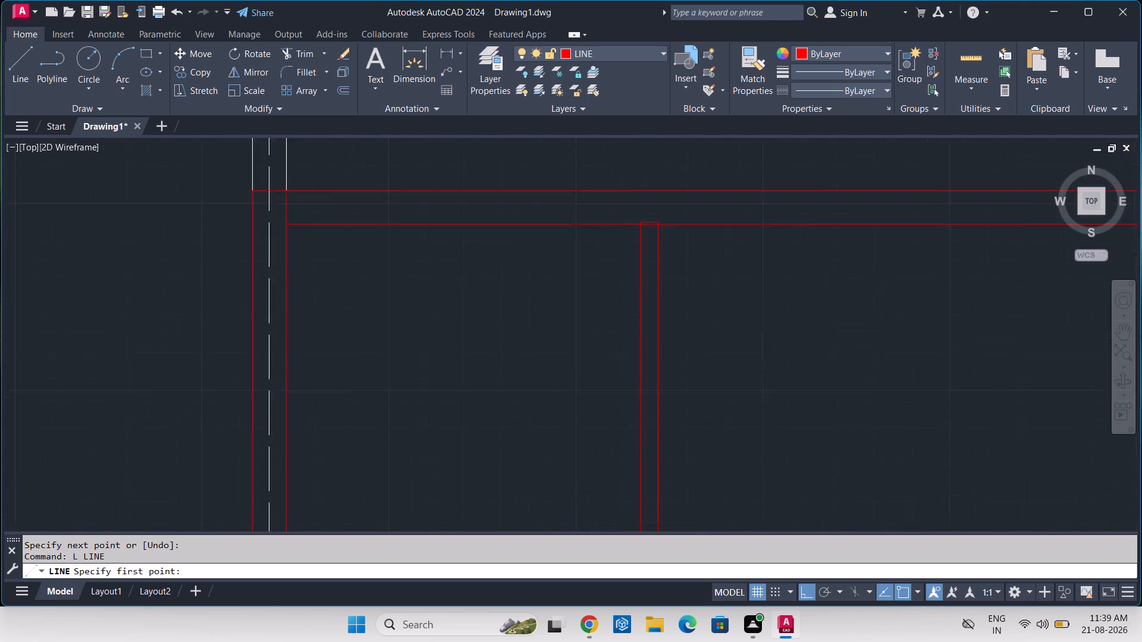
pyautogui.scroll(-3, 882, 293)
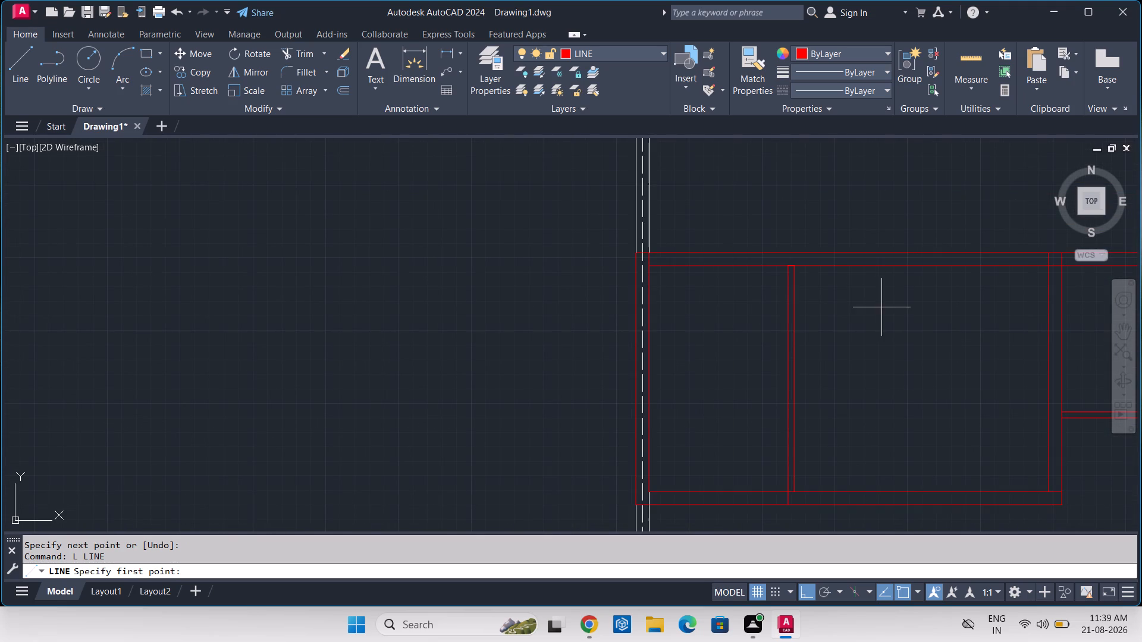
pyautogui.scroll(3, 818, 329)
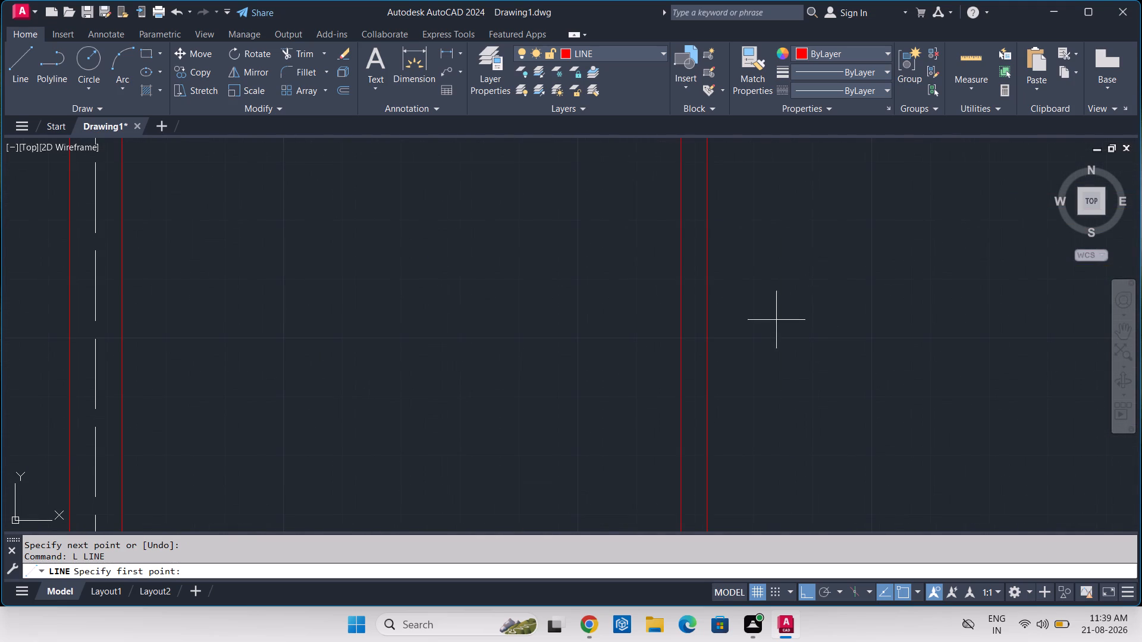
pyautogui.click(707, 317)
pyautogui.click(681, 320)
pyautogui.press('Return')
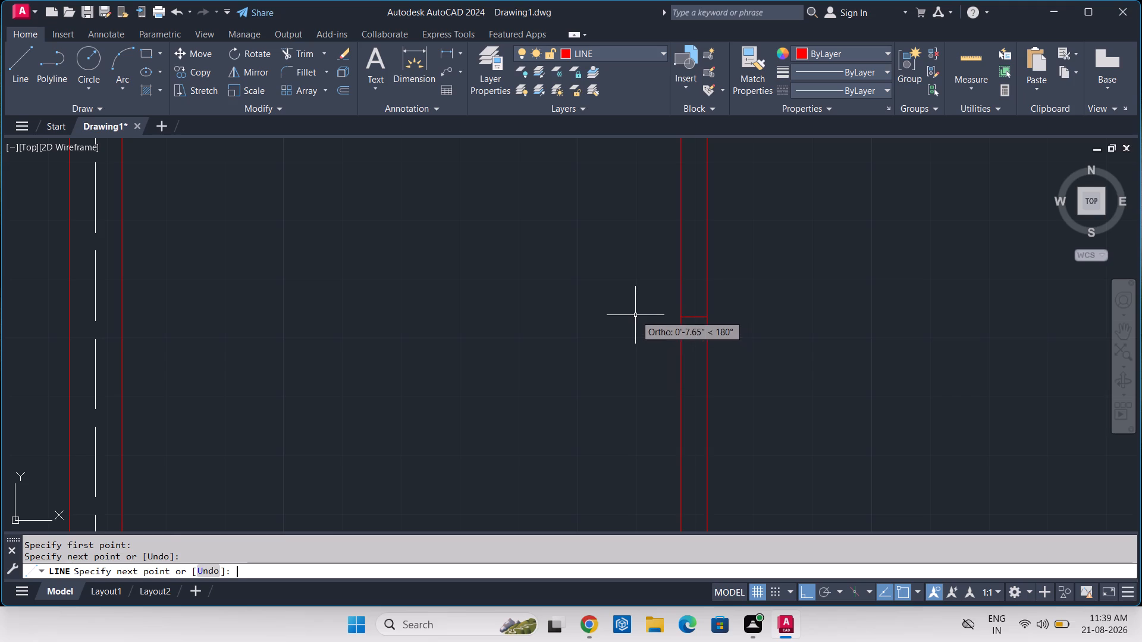
# Trim away the partition's two lines north of the short cross line, including the leftover end piece at the north wall.
pyautogui.write('TR')
pyautogui.press('space')
pyautogui.scroll(-2, 635, 314)
pyautogui.click(720, 279)
pyautogui.click(620, 280)
pyautogui.scroll(5, 662, 206)
pyautogui.scroll(2, 569, 307)
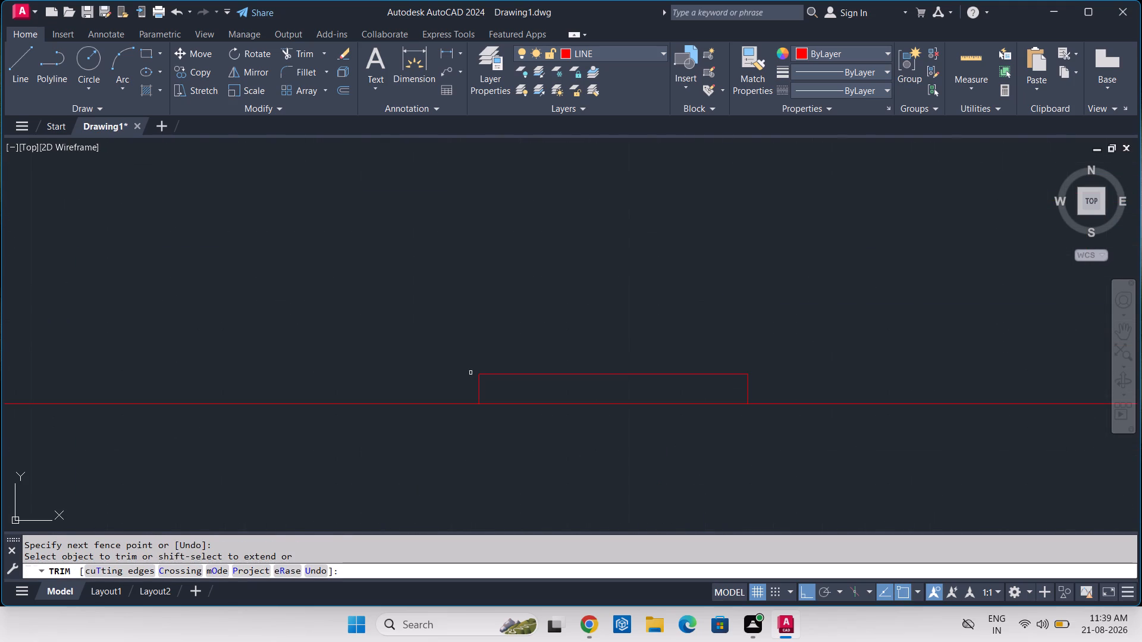
pyautogui.click(462, 383)
pyautogui.click(515, 368)
pyautogui.moveTo(700, 387); pyautogui.dragTo(709, 385)
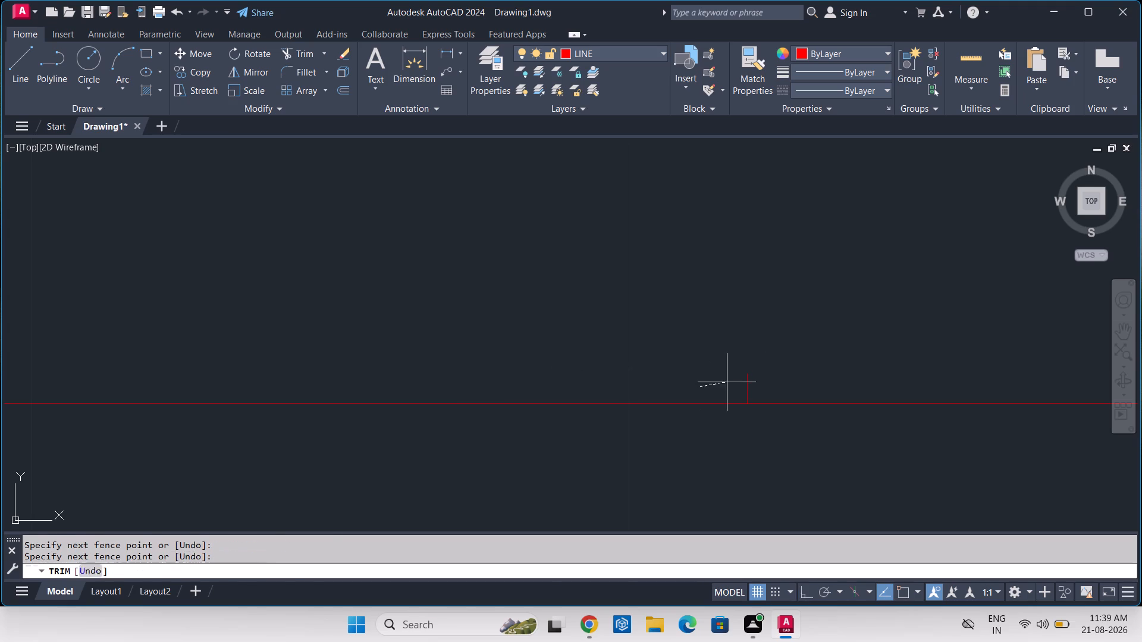
pyautogui.click(764, 380)
pyautogui.scroll(-8, 765, 370)
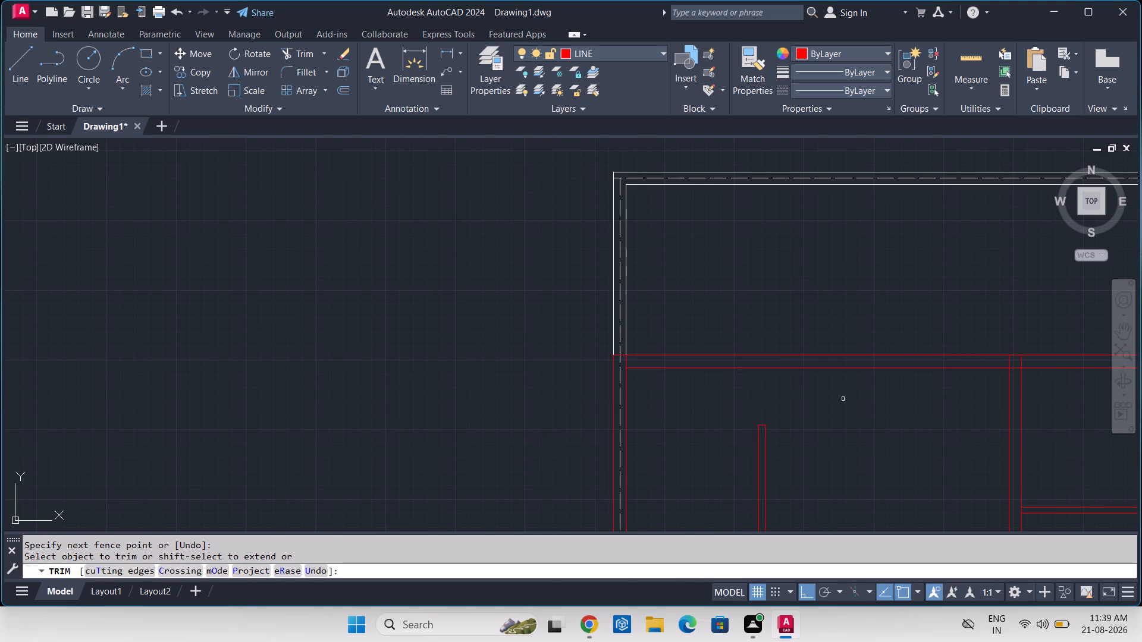
pyautogui.press('Escape')
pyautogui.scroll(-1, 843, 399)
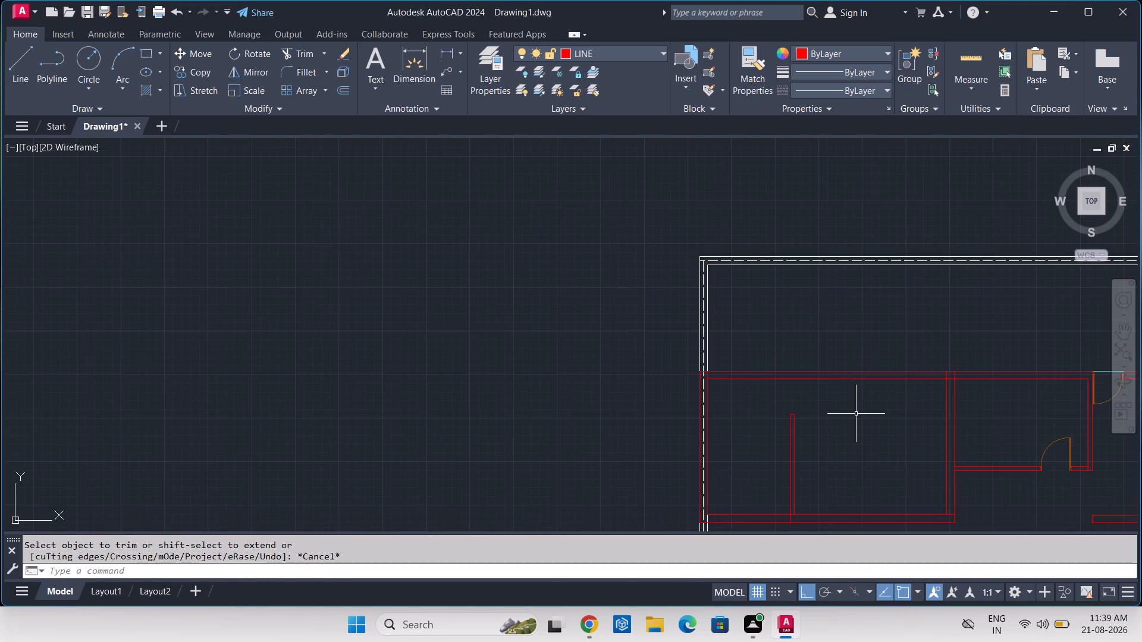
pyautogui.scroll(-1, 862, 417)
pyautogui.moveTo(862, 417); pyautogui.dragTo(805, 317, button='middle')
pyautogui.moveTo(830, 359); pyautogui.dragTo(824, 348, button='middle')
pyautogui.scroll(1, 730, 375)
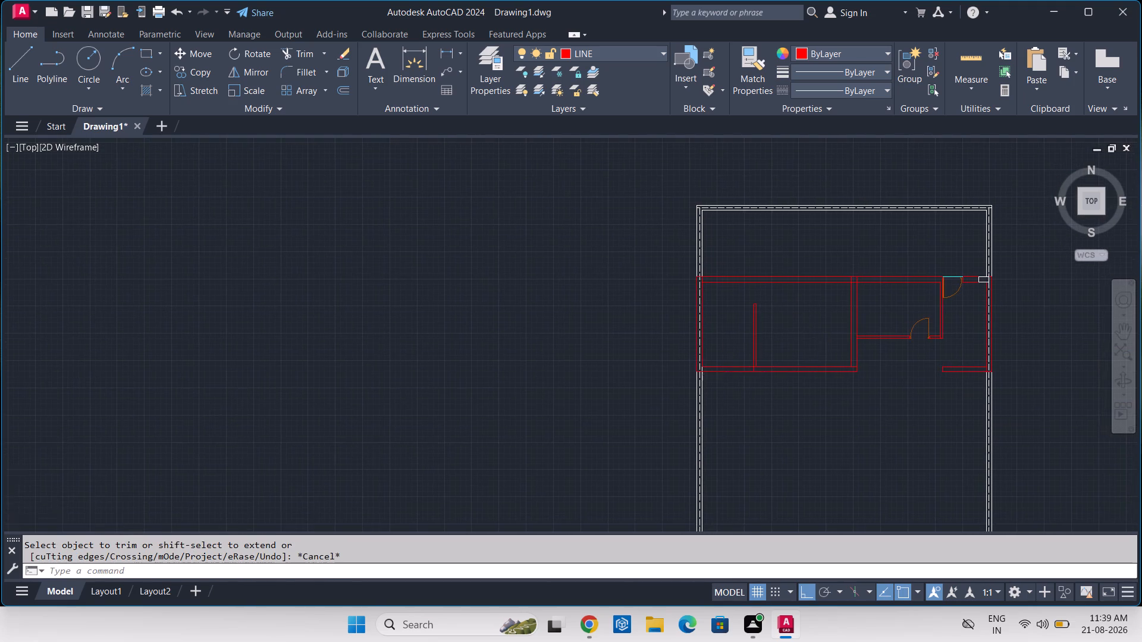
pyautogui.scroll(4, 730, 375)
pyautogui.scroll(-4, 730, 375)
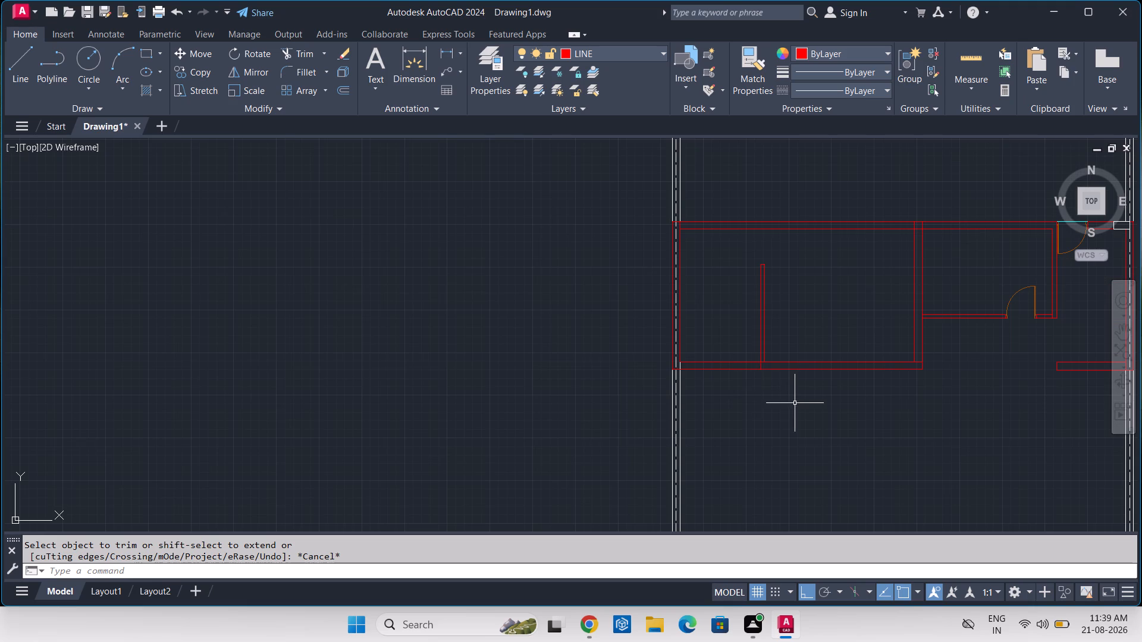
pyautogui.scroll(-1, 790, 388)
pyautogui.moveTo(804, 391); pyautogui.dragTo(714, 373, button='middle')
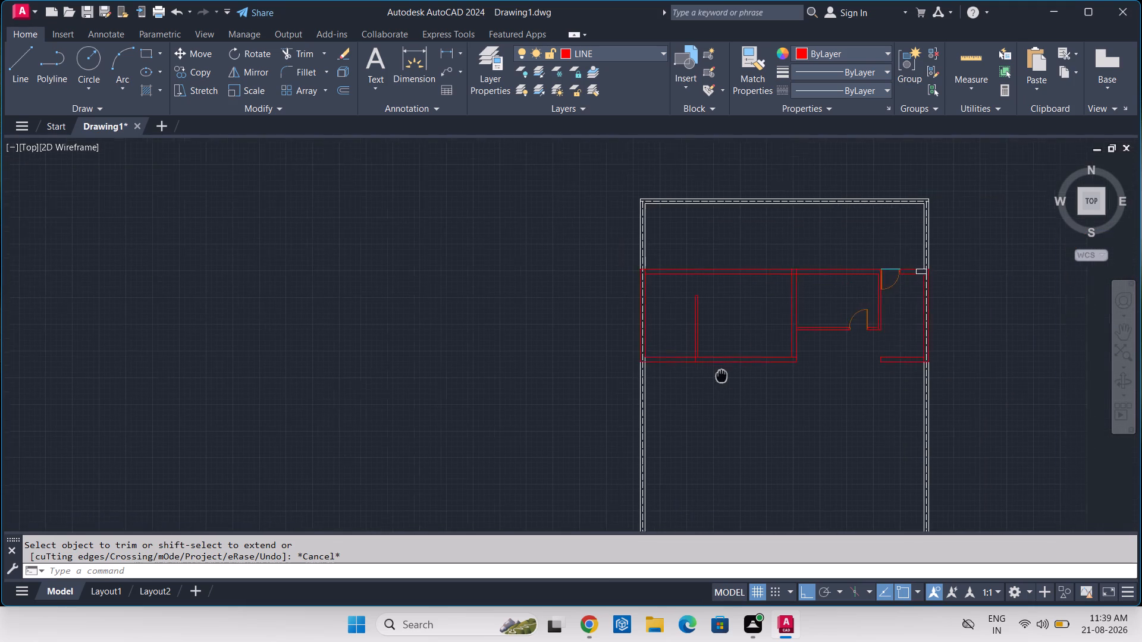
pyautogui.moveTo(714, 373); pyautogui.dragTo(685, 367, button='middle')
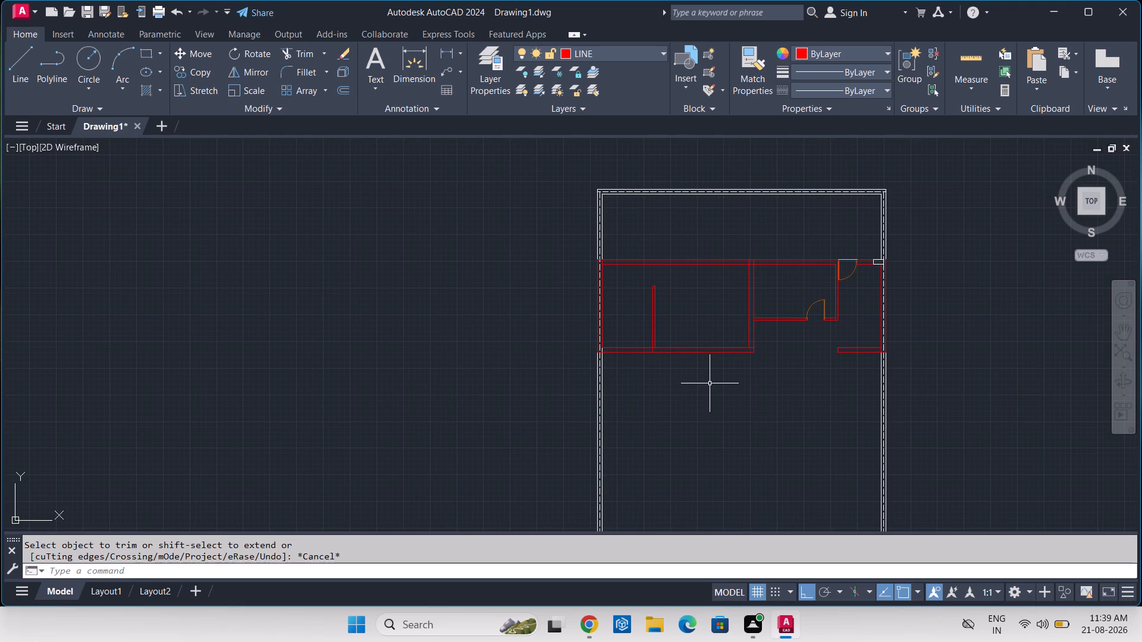
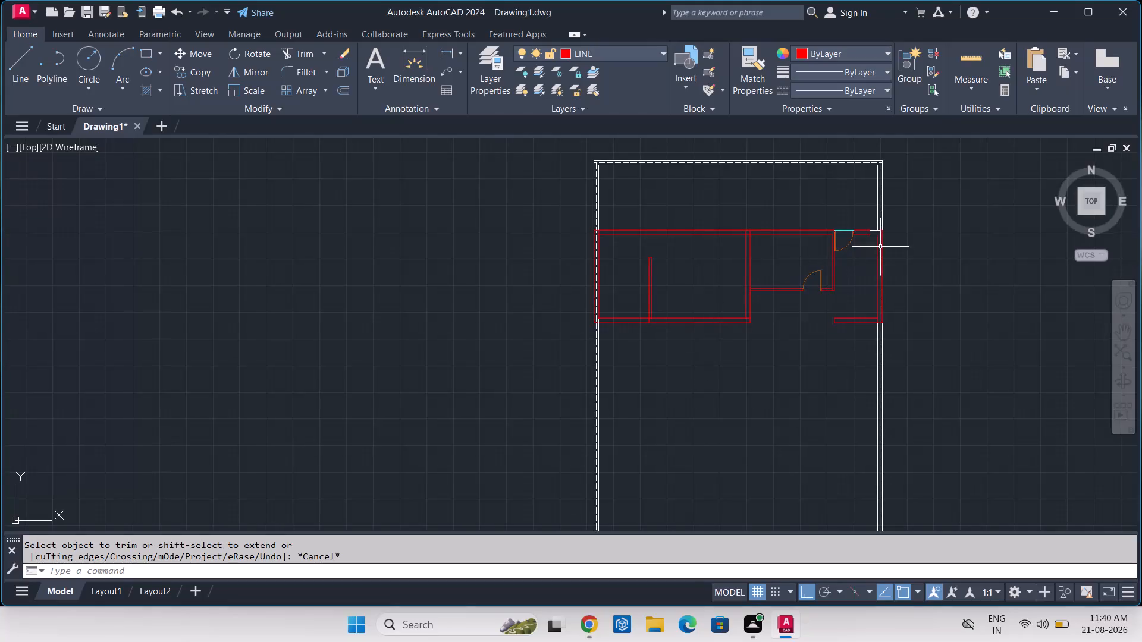
# Copy the small white column rectangle from the north wall's east end straight down to the south wall's east end, on the centerline.
pyautogui.scroll(3, 879, 241)
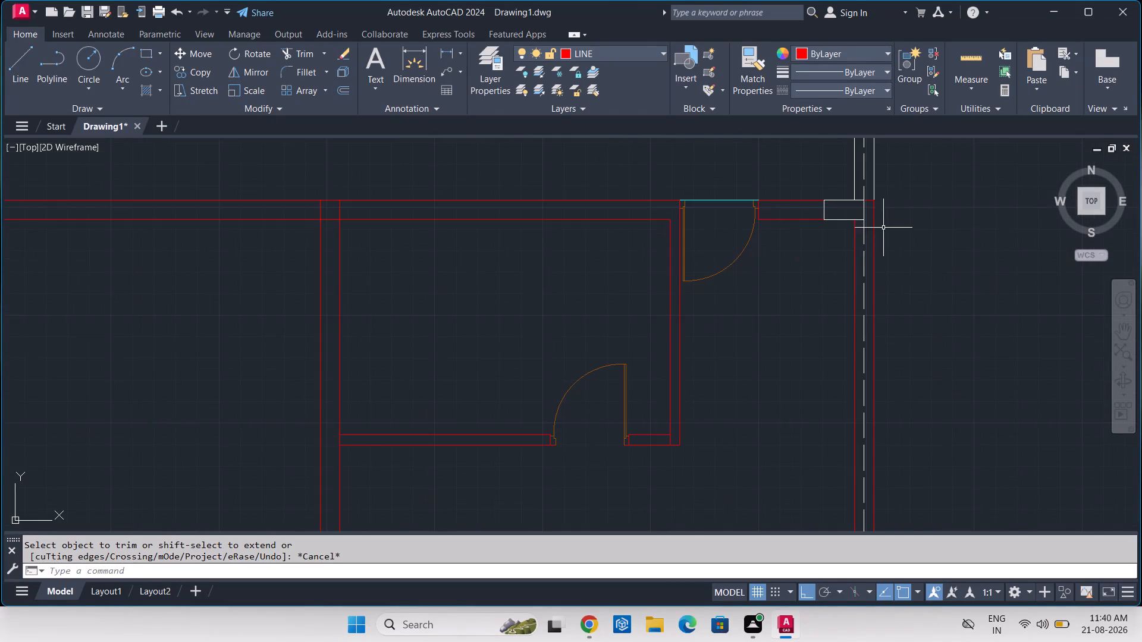
pyautogui.scroll(3, 881, 218)
pyautogui.scroll(-3, 881, 218)
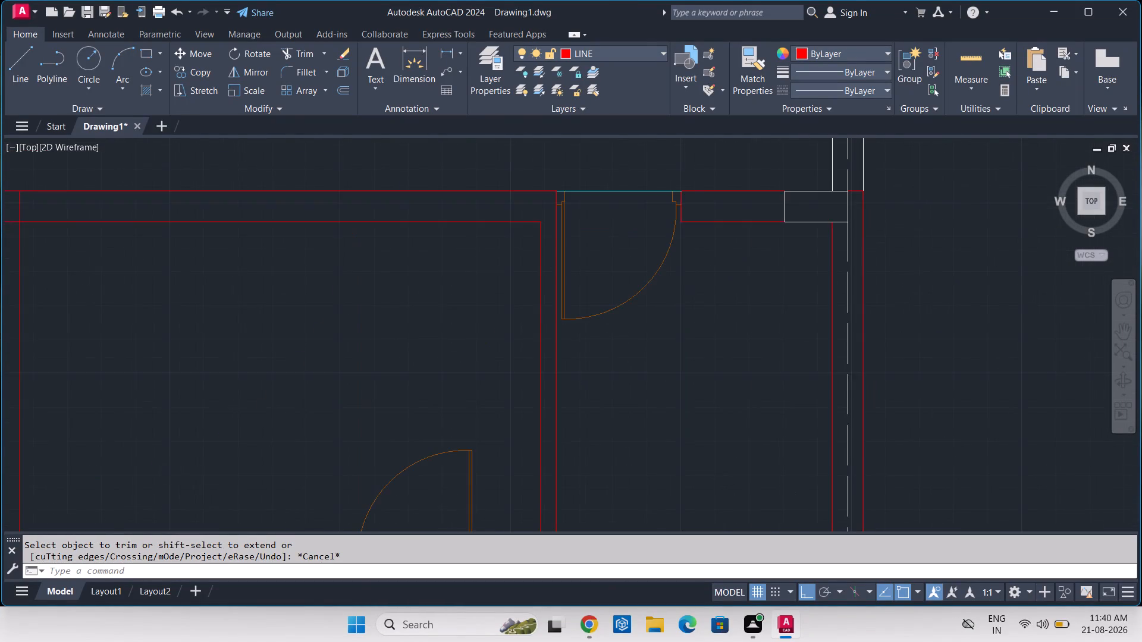
pyautogui.scroll(-2, 881, 218)
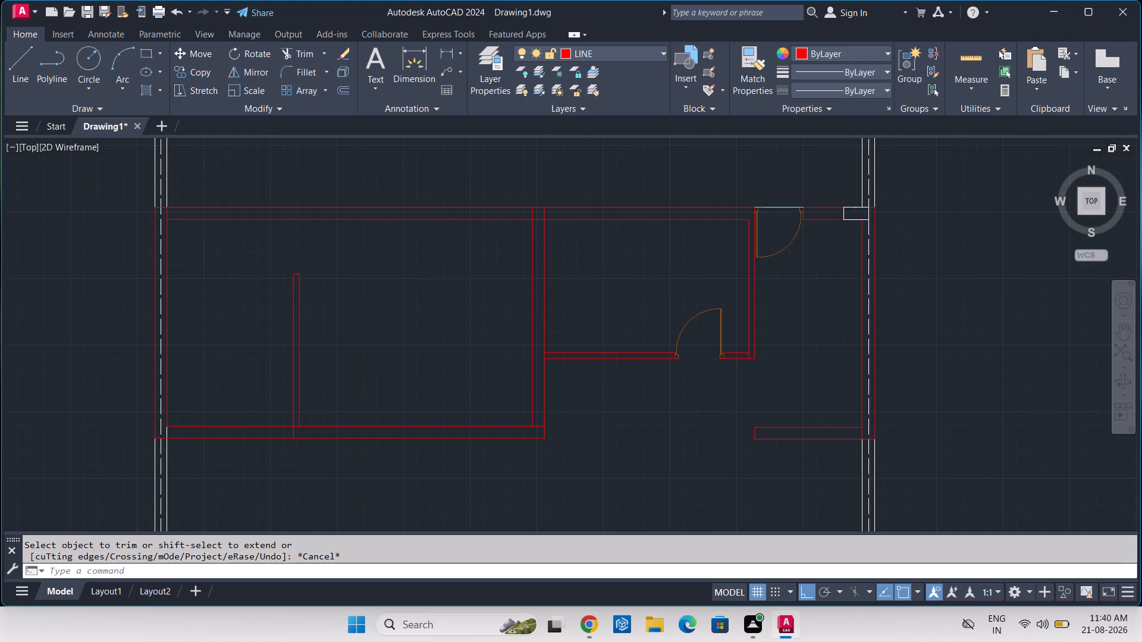
pyautogui.scroll(3, 861, 210)
pyautogui.click(830, 231)
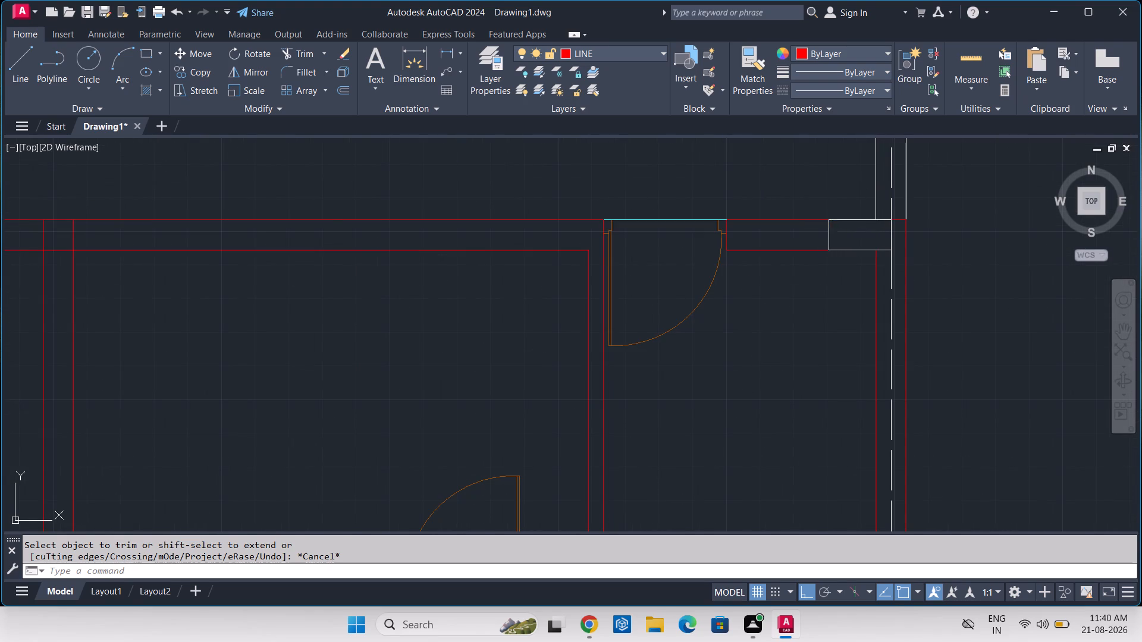
pyautogui.write('CO')
pyautogui.press('space')
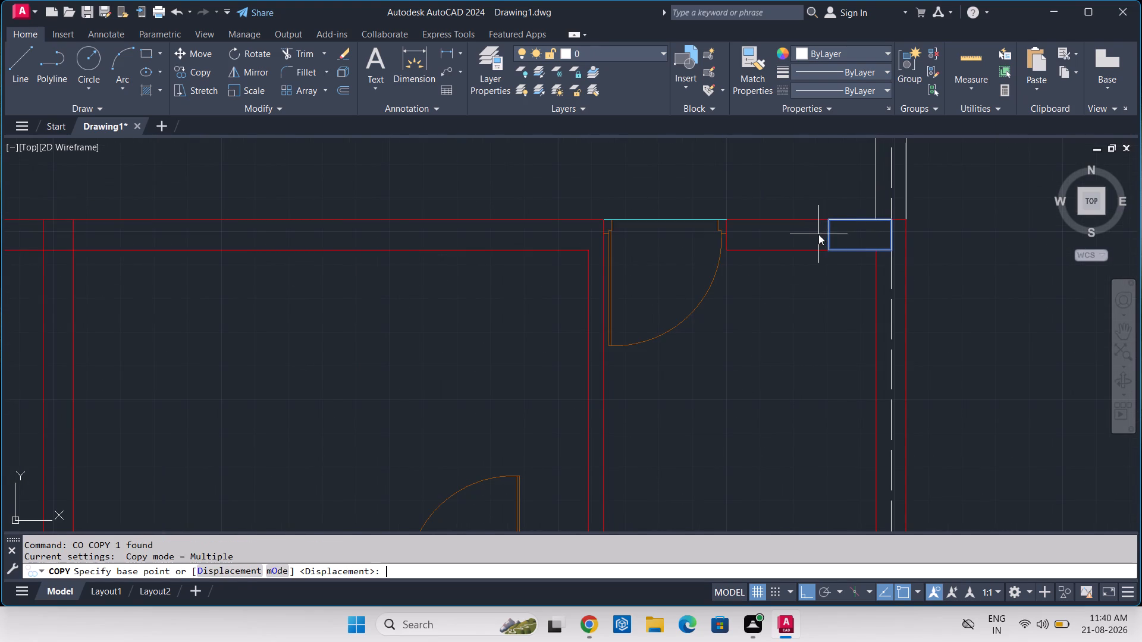
pyautogui.click(889, 253)
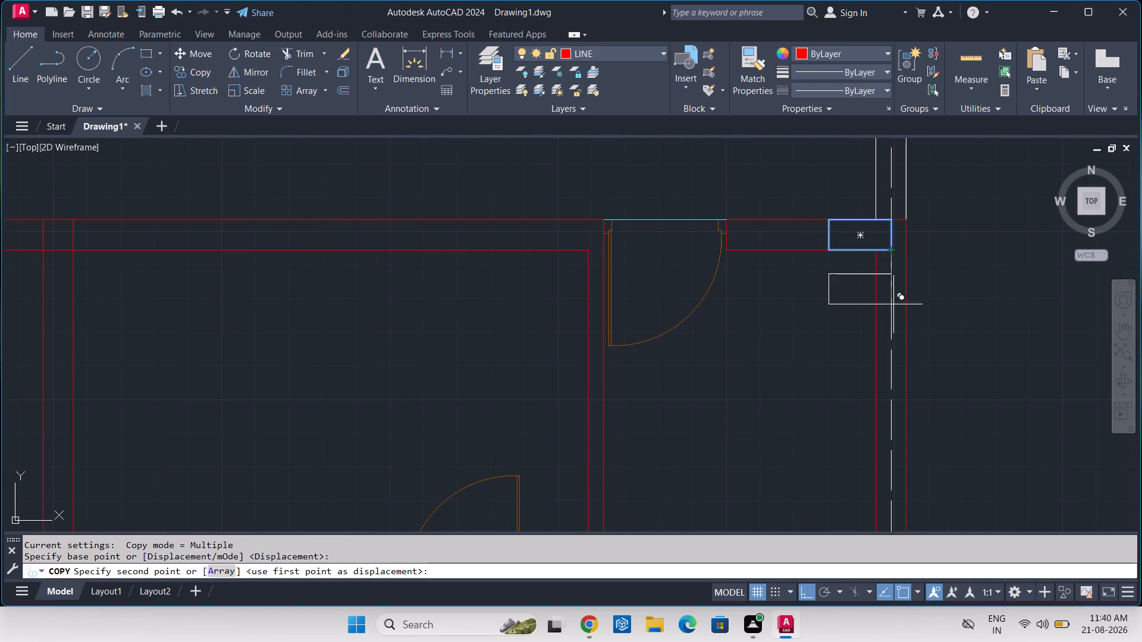
pyautogui.moveTo(866, 408); pyautogui.dragTo(841, 342, button='middle')
pyautogui.scroll(-3, 841, 339)
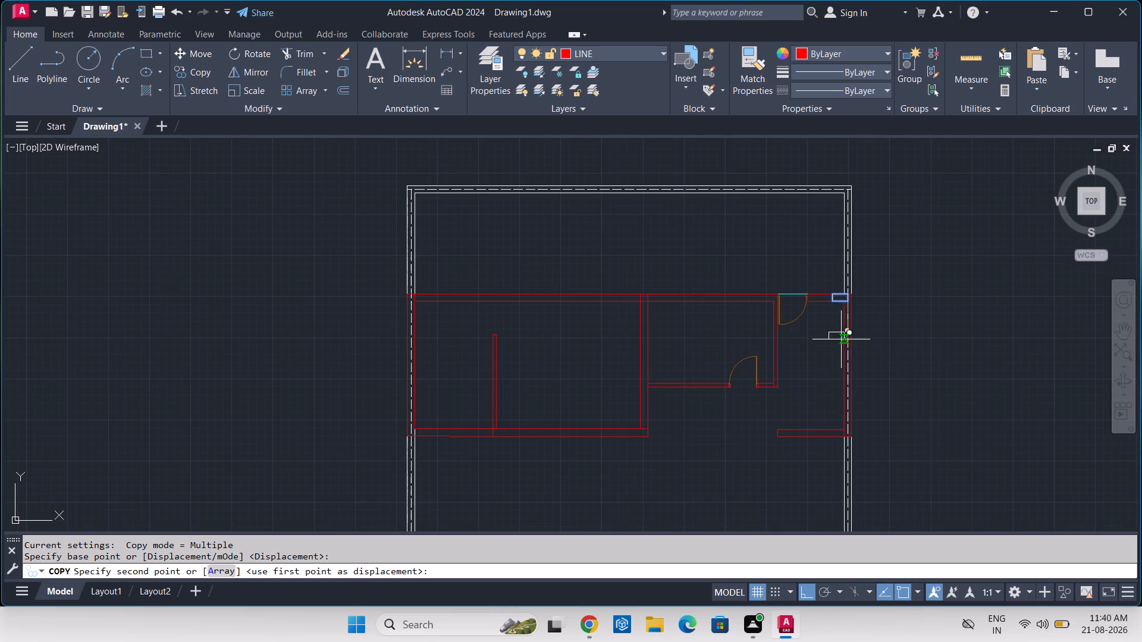
pyautogui.scroll(4, 841, 426)
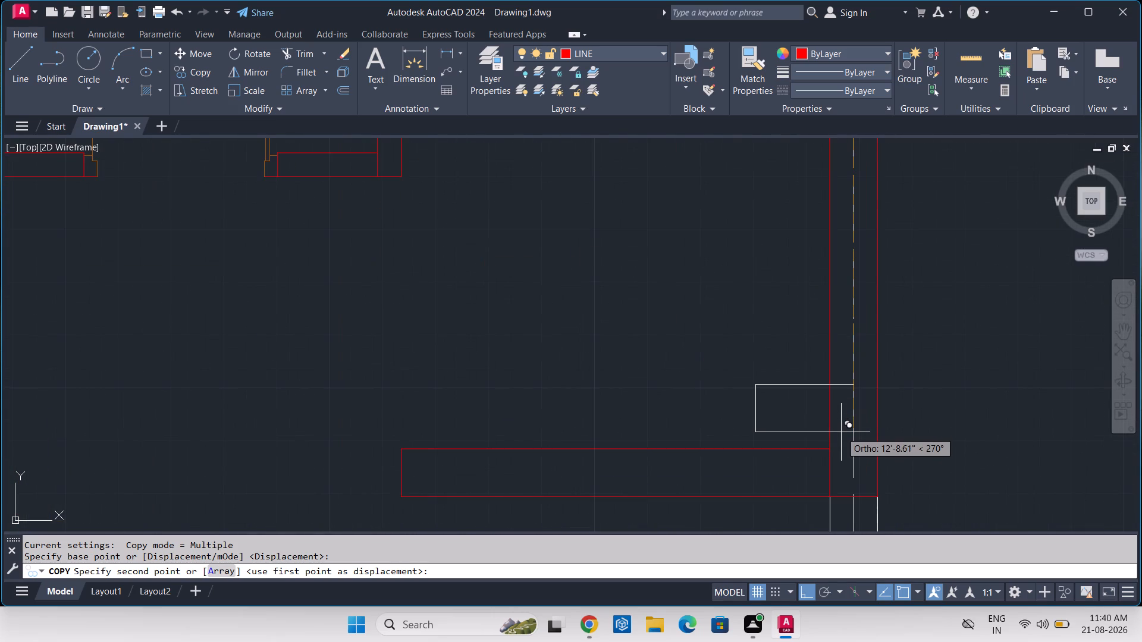
pyautogui.scroll(3, 837, 474)
pyautogui.moveTo(847, 490); pyautogui.dragTo(832, 439, button='middle')
pyautogui.click(874, 515)
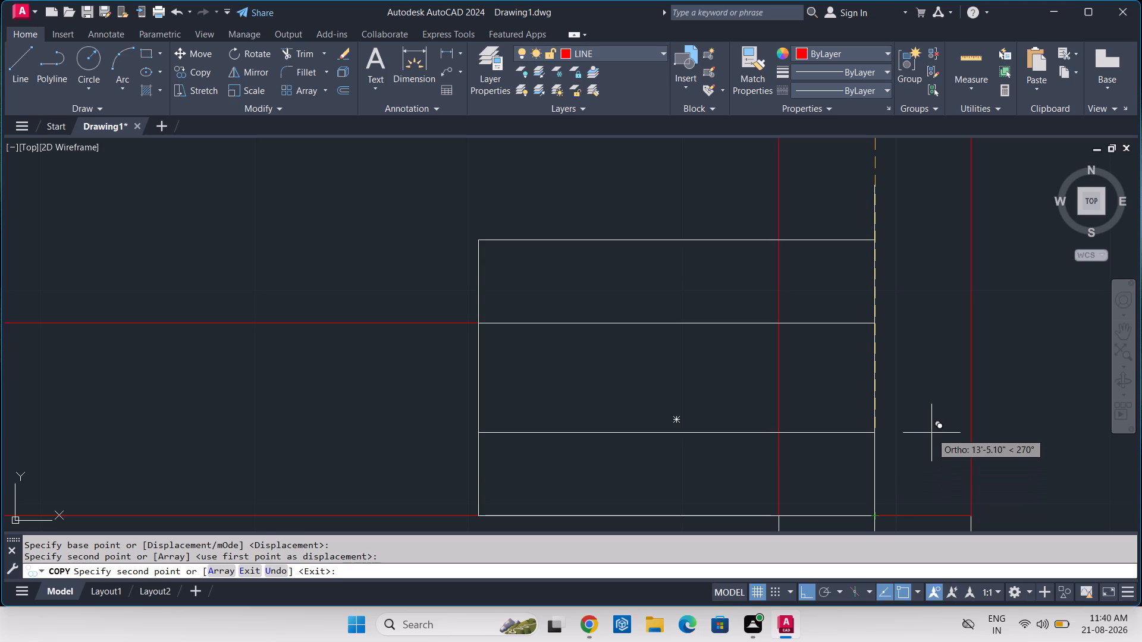
pyautogui.press('Return')
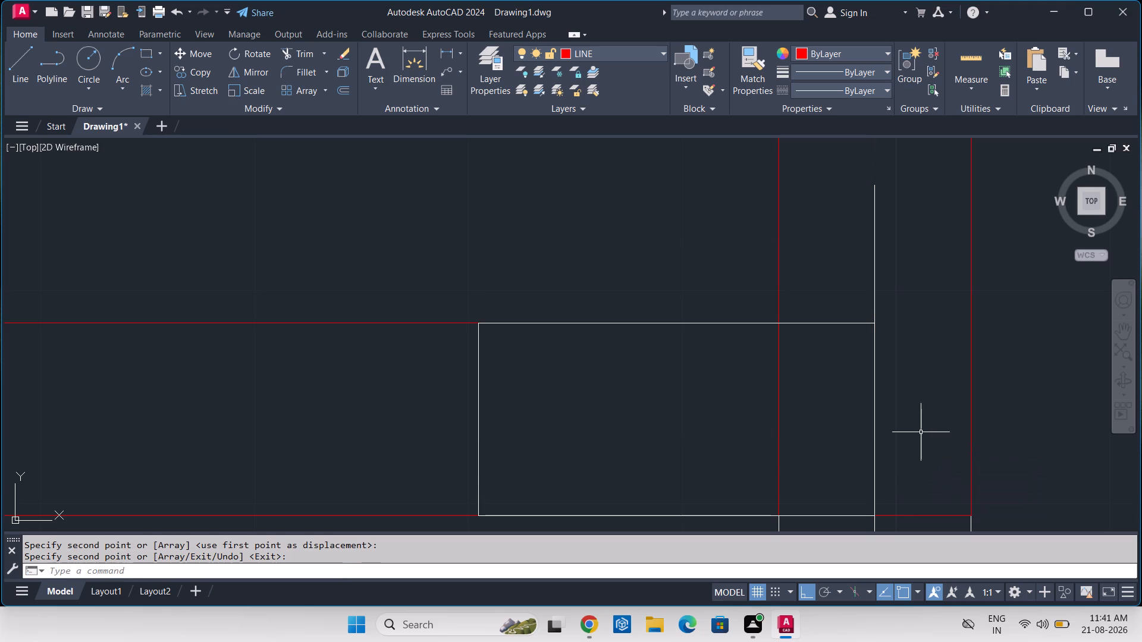
# Copy the southeast column rectangle west to the south wall's corner with the middle 9" wall, aligning their lower east corners.
pyautogui.click(663, 392)
pyautogui.click(445, 417)
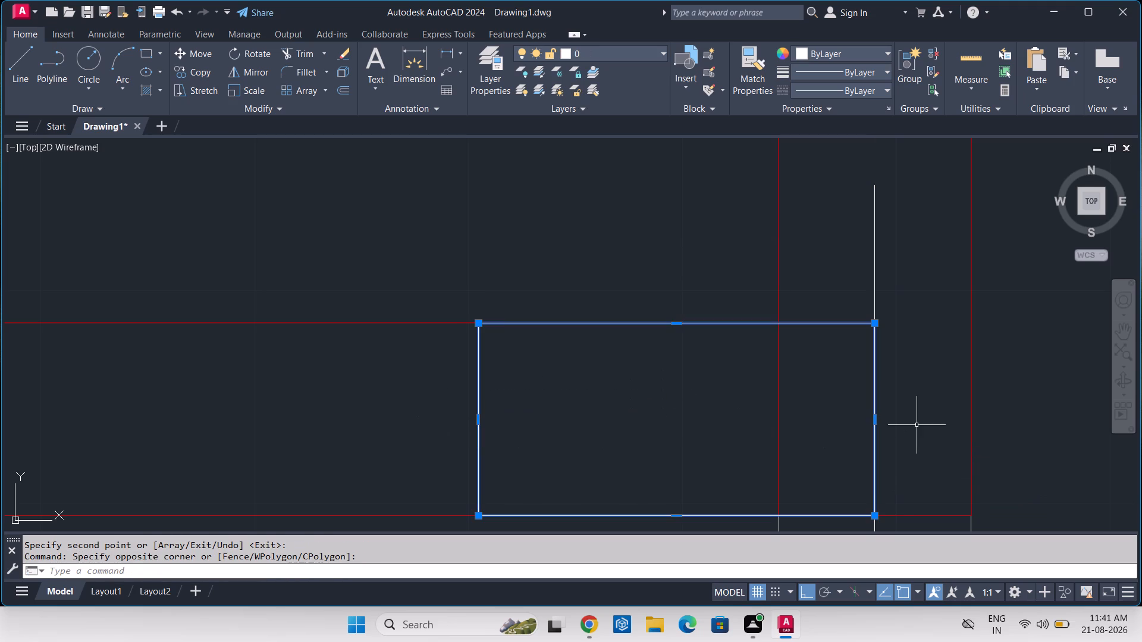
pyautogui.write('CO')
pyautogui.press('space')
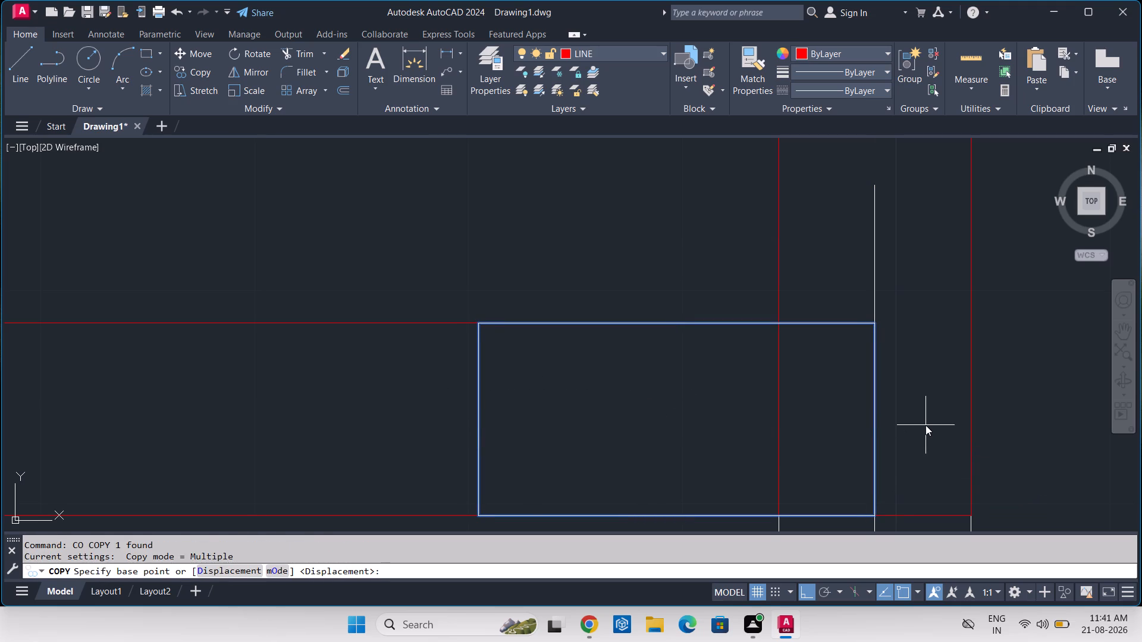
pyautogui.scroll(-3, 923, 418)
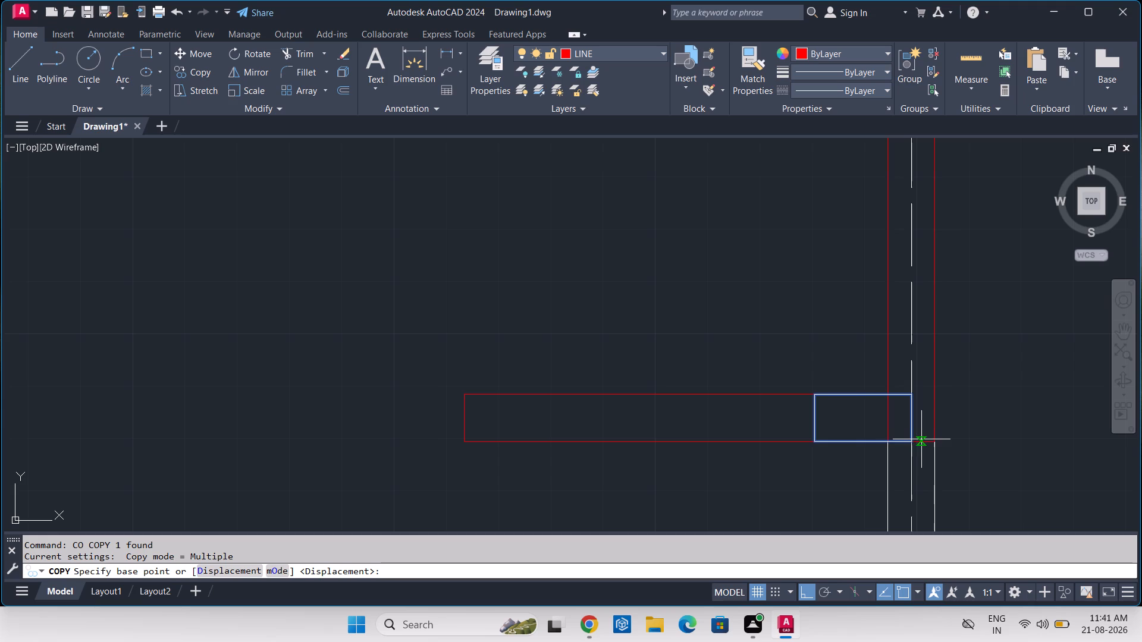
pyautogui.click(913, 439)
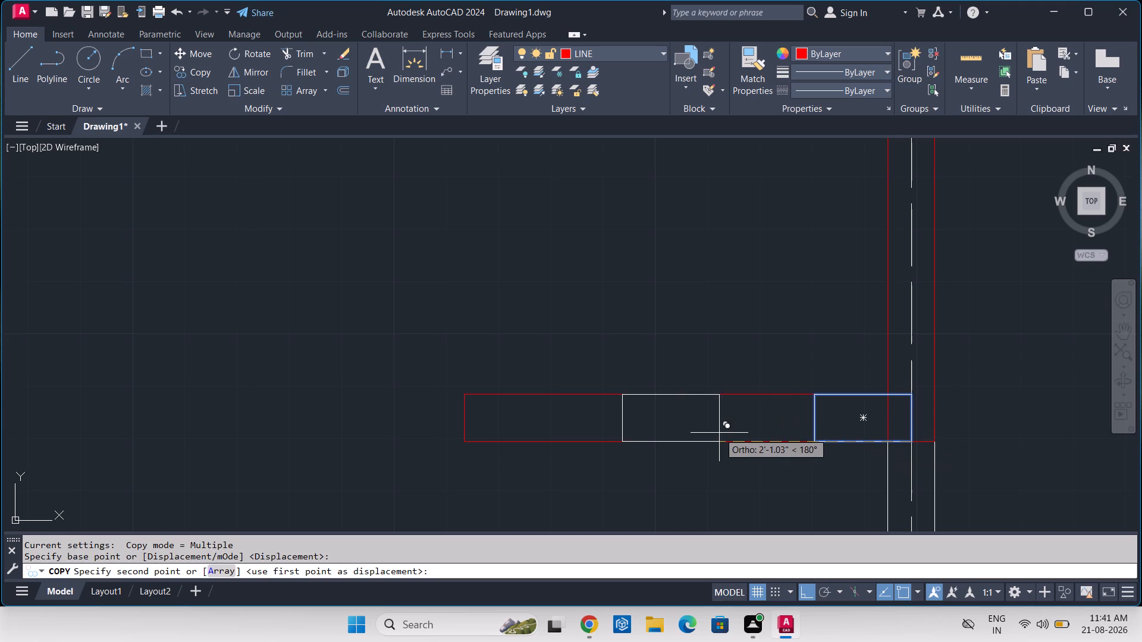
pyautogui.moveTo(719, 433); pyautogui.dragTo(1049, 411, button='middle')
pyautogui.scroll(-3, 1033, 403)
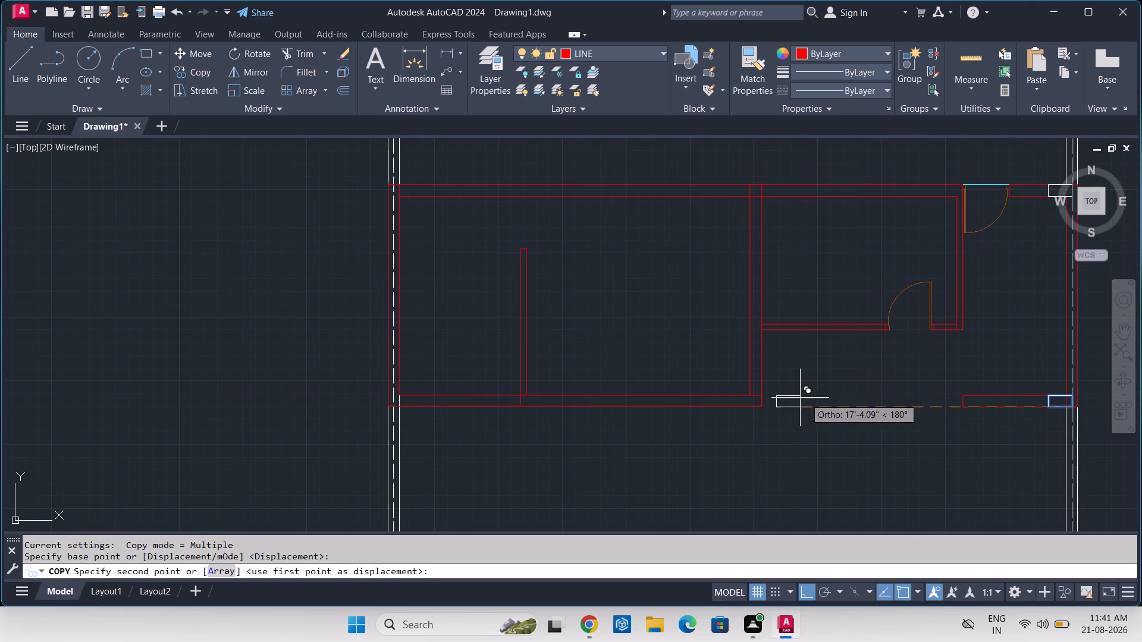
pyautogui.scroll(3, 746, 388)
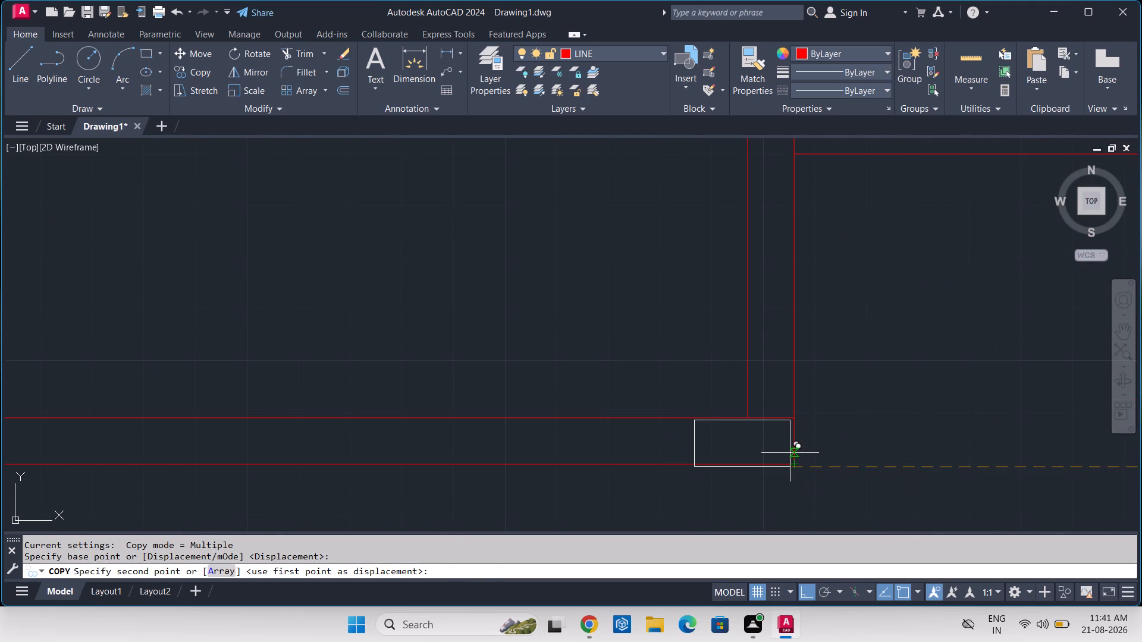
pyautogui.press('F8')
pyautogui.moveTo(801, 467); pyautogui.dragTo(793, 453, button='middle')
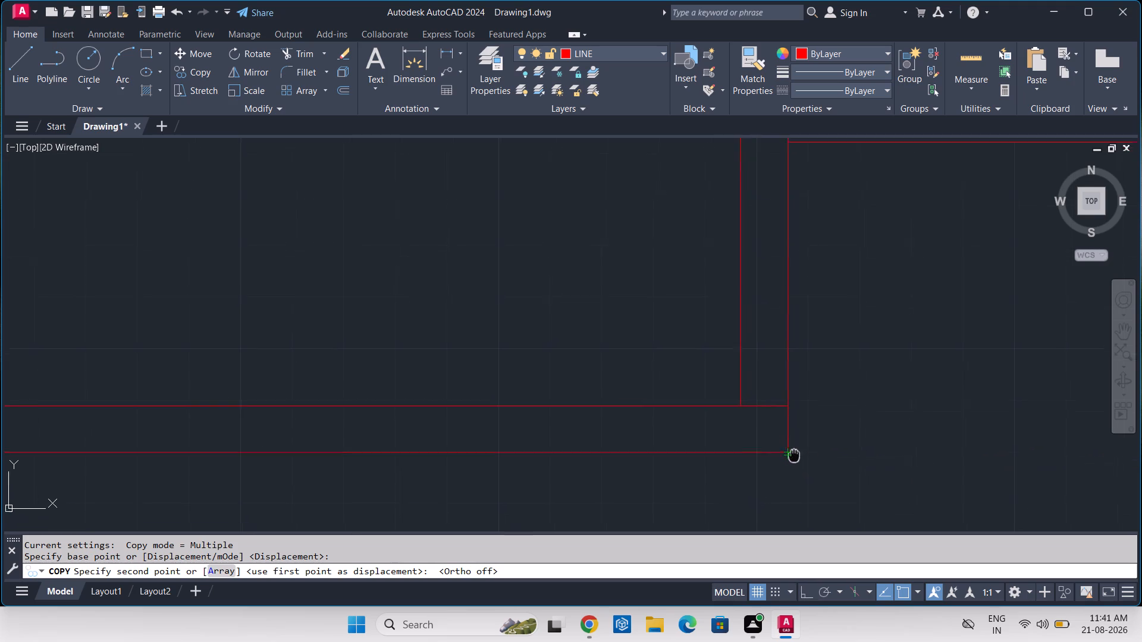
pyautogui.moveTo(793, 453); pyautogui.dragTo(788, 437, button='middle')
pyautogui.scroll(4, 788, 436)
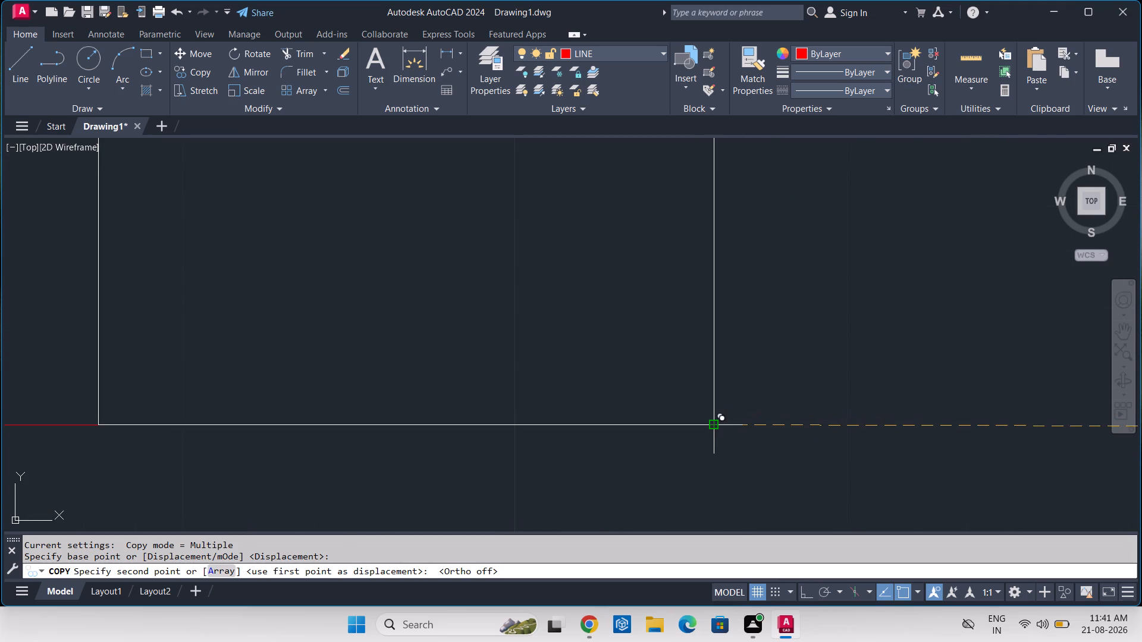
pyautogui.click(716, 423)
pyautogui.scroll(-4, 820, 412)
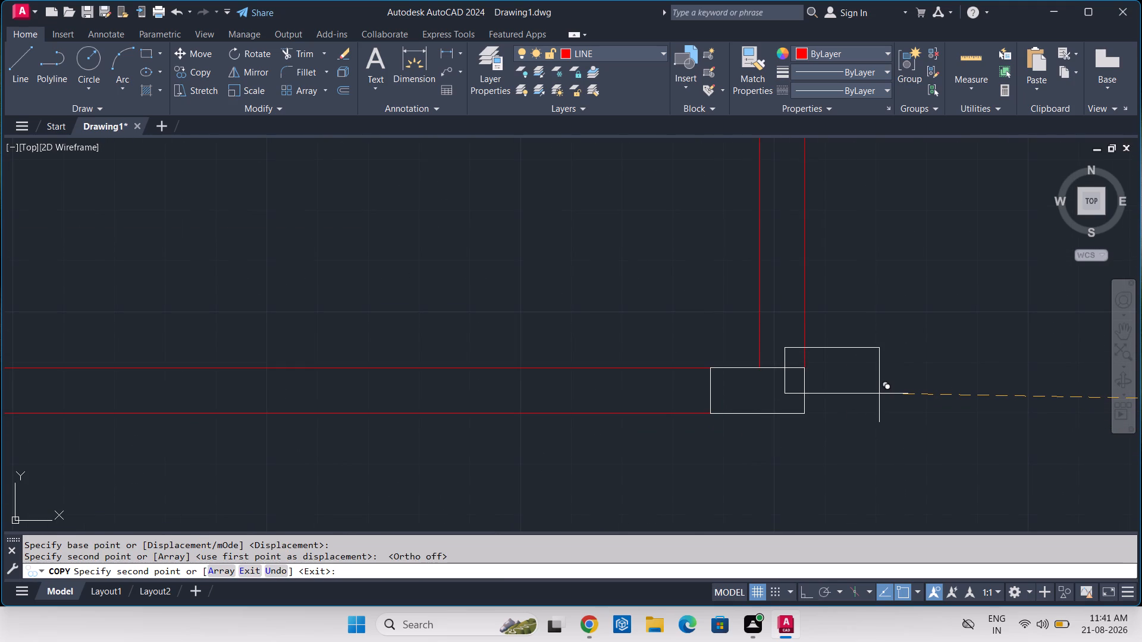
pyautogui.scroll(-3, 879, 394)
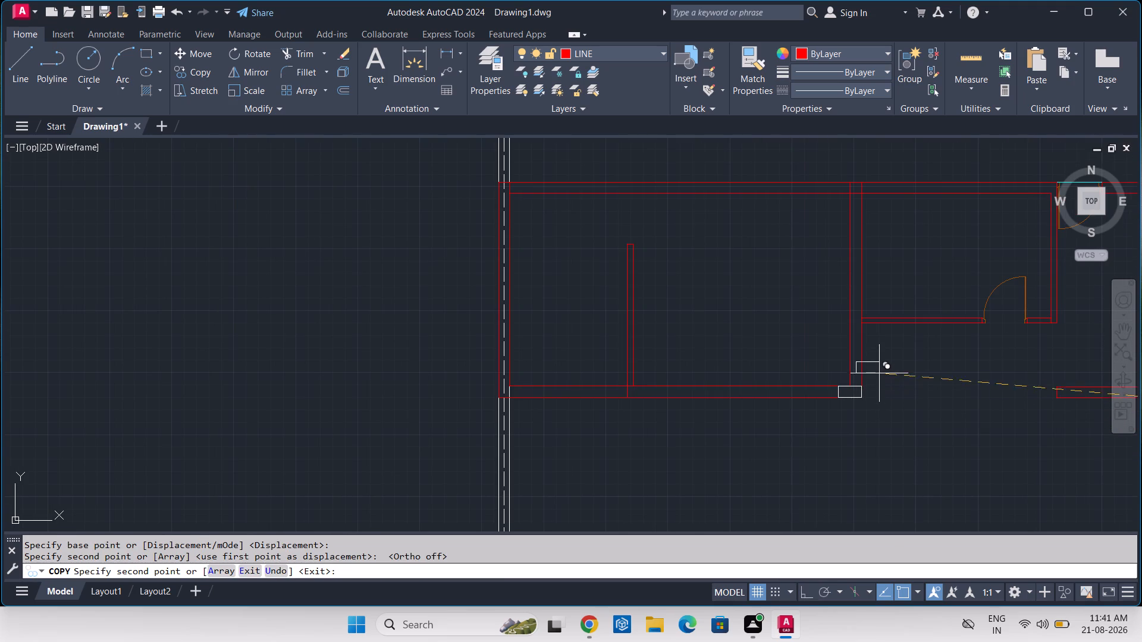
pyautogui.moveTo(901, 314); pyautogui.dragTo(880, 354, button='middle')
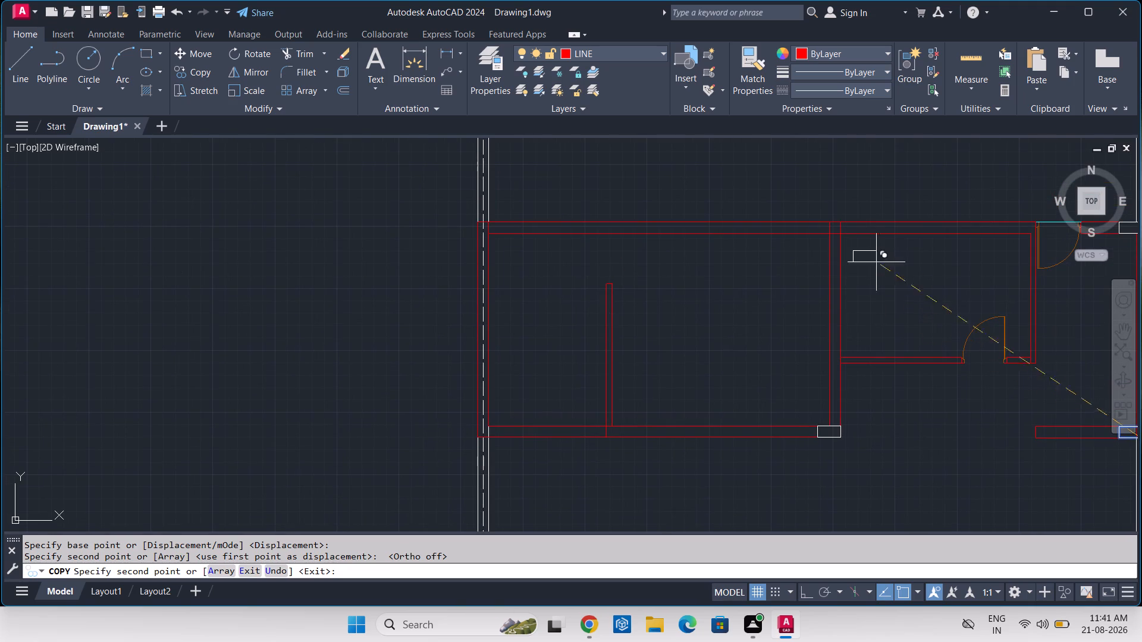
pyautogui.press('Escape')
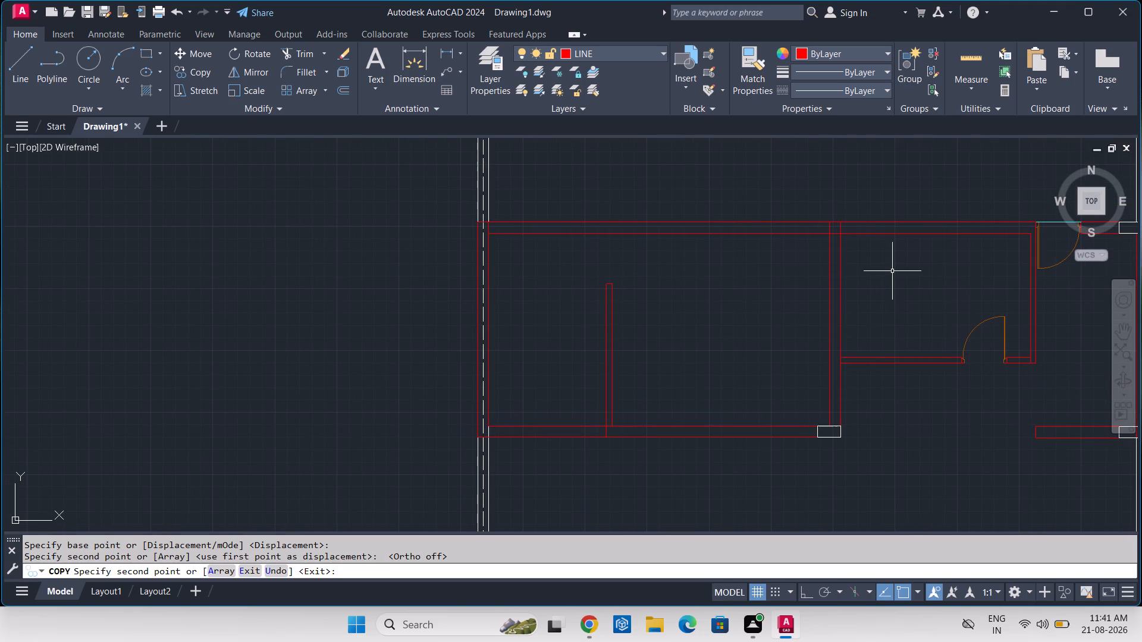
# Copy that column rectangle by its lower west corner to where the middle wall's west face meets the north wall's inner line.
pyautogui.scroll(3, 849, 441)
pyautogui.click(785, 414)
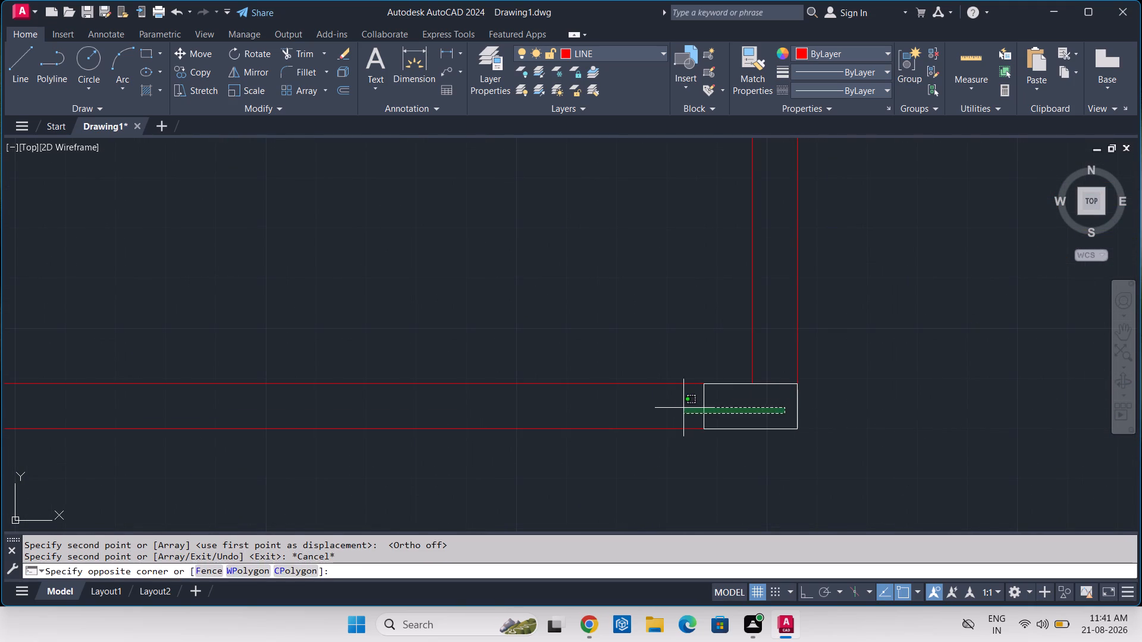
pyautogui.click(680, 410)
pyautogui.write('CO')
pyautogui.press('space')
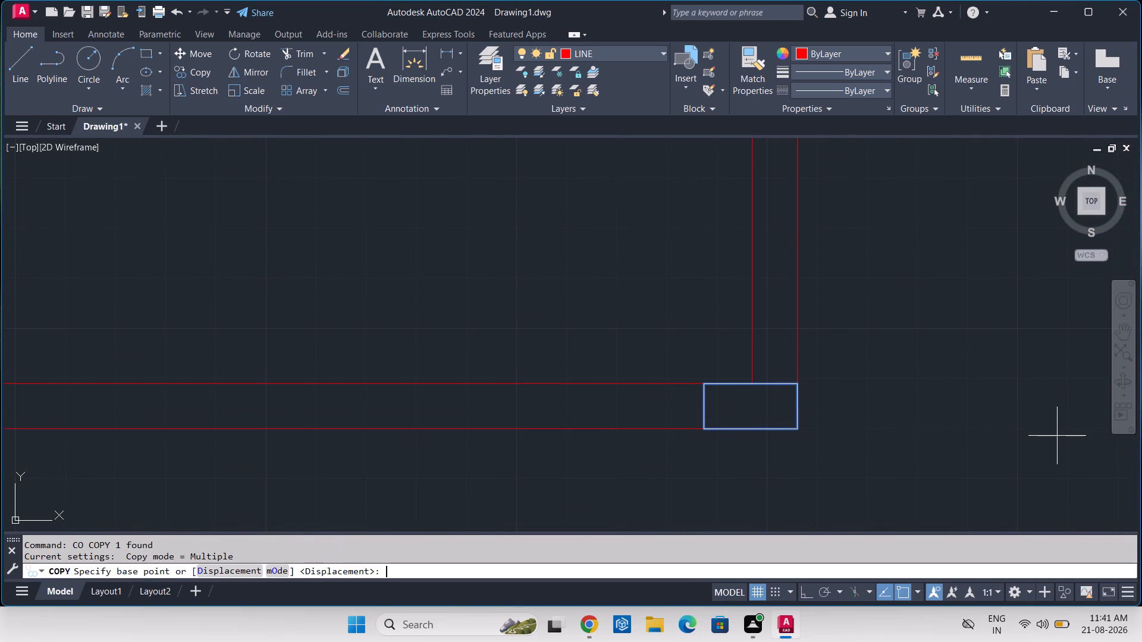
pyautogui.scroll(2, 736, 446)
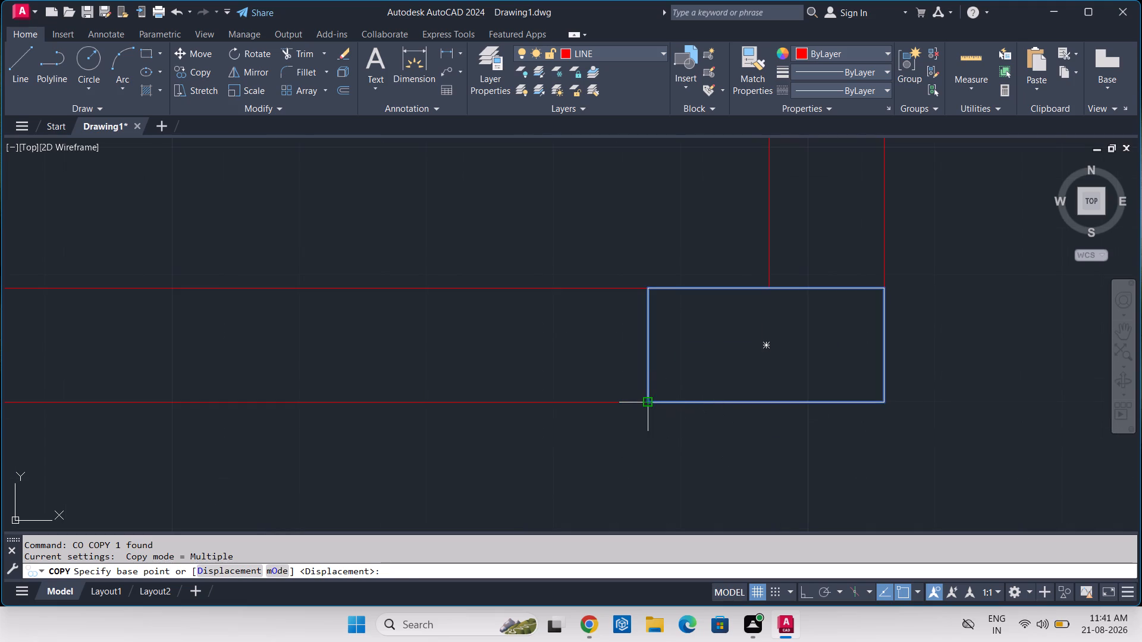
pyautogui.click(650, 399)
pyautogui.scroll(-2, 745, 313)
pyautogui.moveTo(799, 276); pyautogui.dragTo(801, 337, button='middle')
pyautogui.scroll(-3, 815, 298)
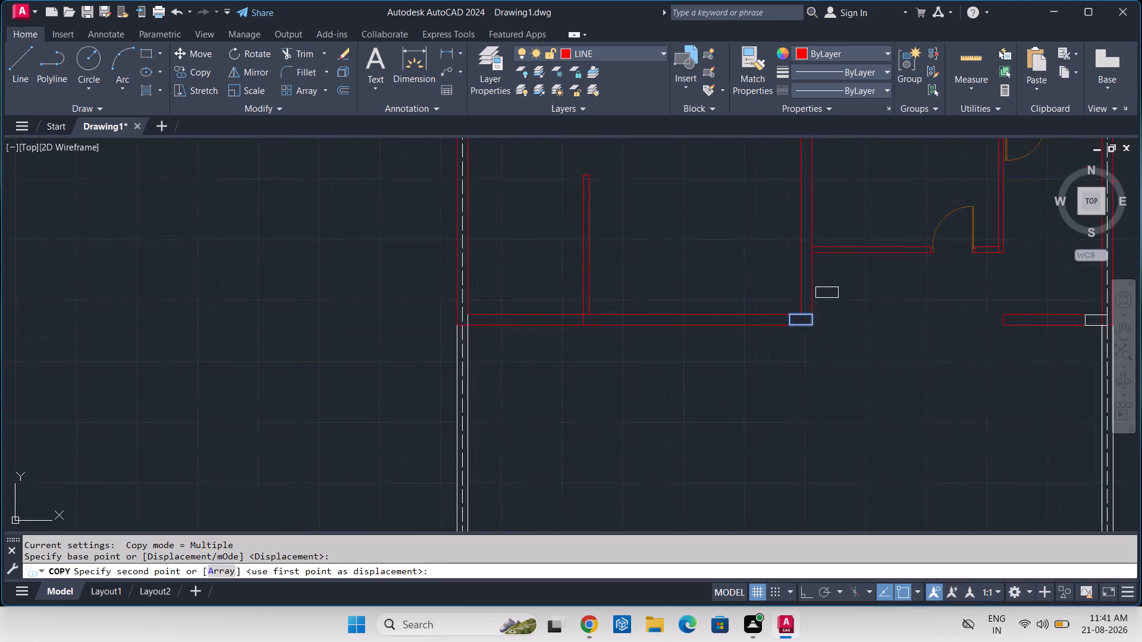
pyautogui.scroll(-1, 815, 298)
pyautogui.scroll(5, 823, 185)
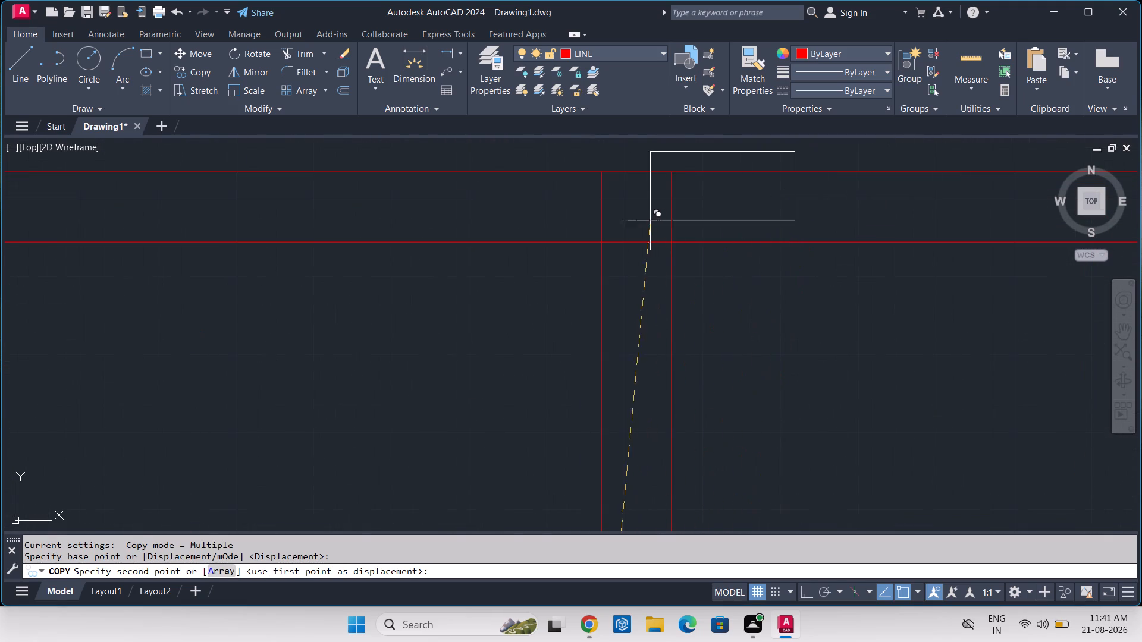
pyautogui.click(603, 243)
# Place another copy of the column rectangle in the open area of the west room, east of the 4.5" partition.
pyautogui.scroll(-2, 721, 244)
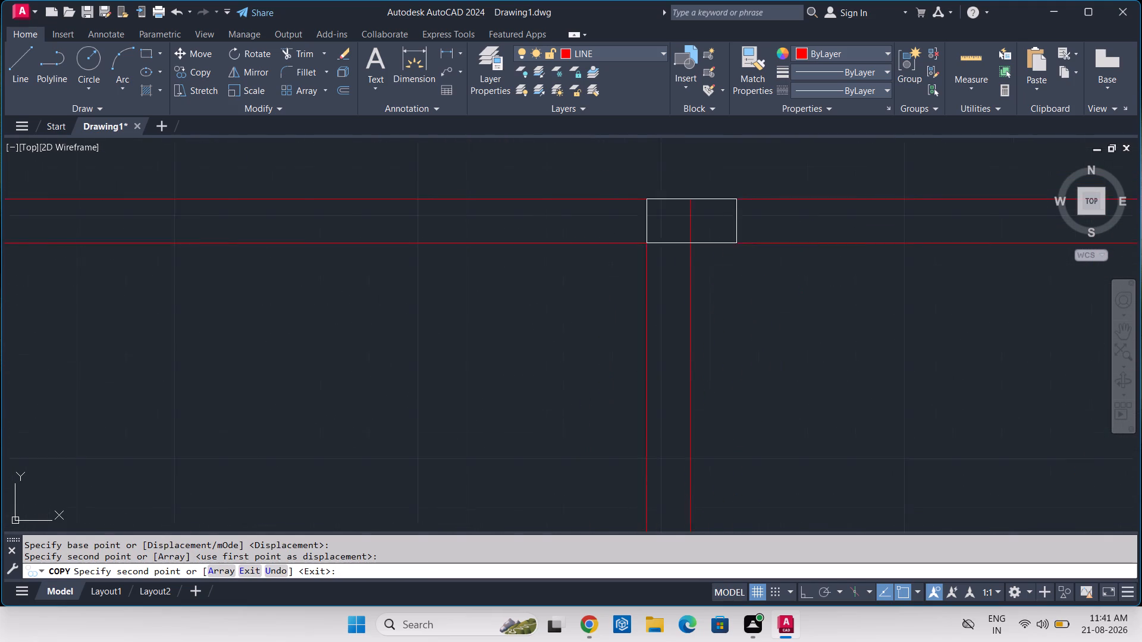
pyautogui.scroll(-4, 724, 246)
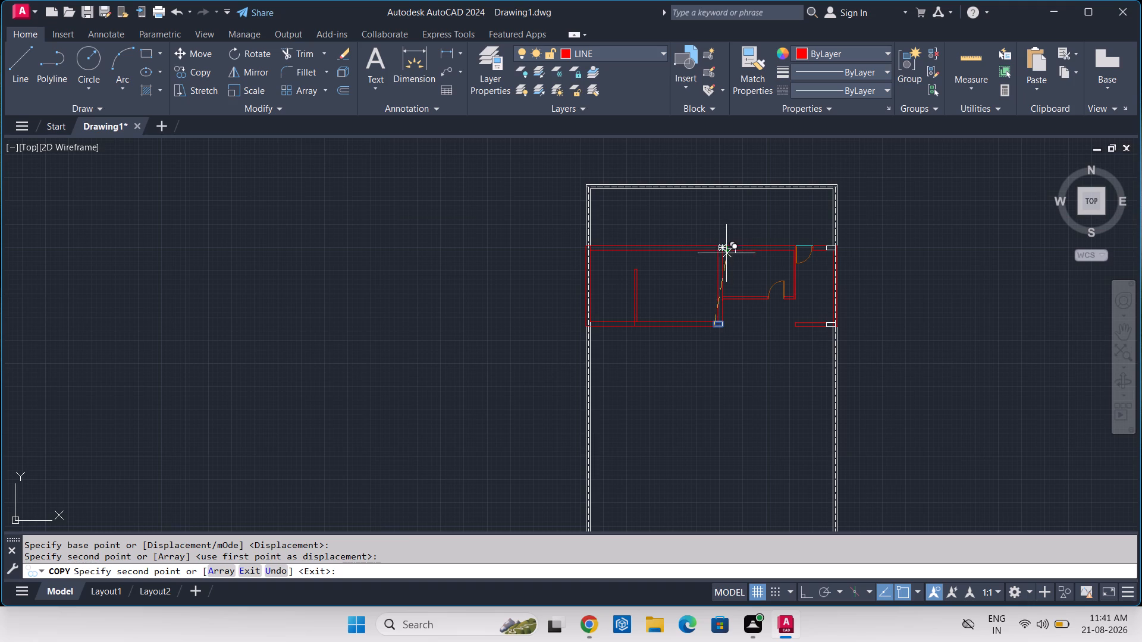
pyautogui.scroll(3, 672, 271)
pyautogui.click(672, 271)
pyautogui.press('Return')
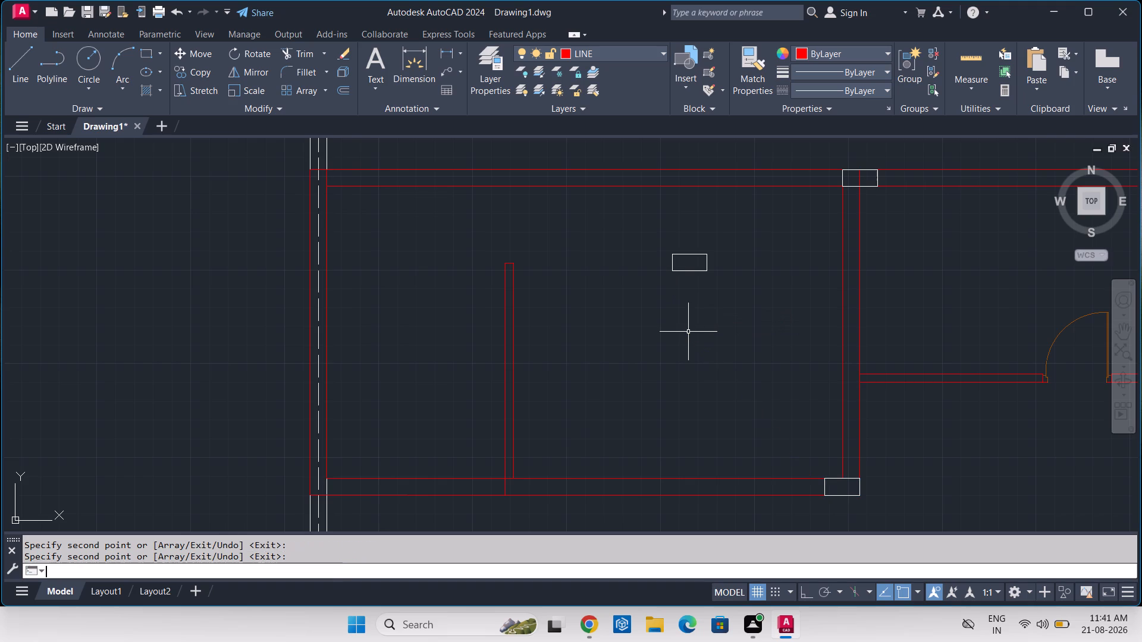
# With Ortho on, rotate the loose column rectangle a quarter turn clockwise about its upper west corner so it stands vertical.
pyautogui.press('F8')
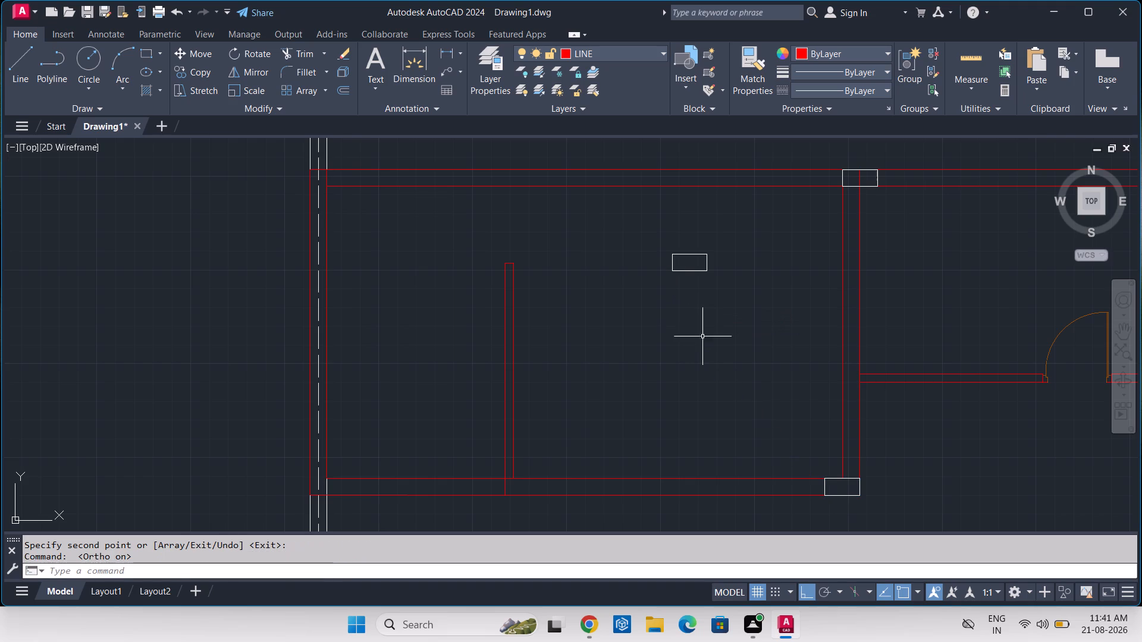
pyautogui.click(723, 263)
pyautogui.click(669, 280)
pyautogui.write('RO')
pyautogui.press('space')
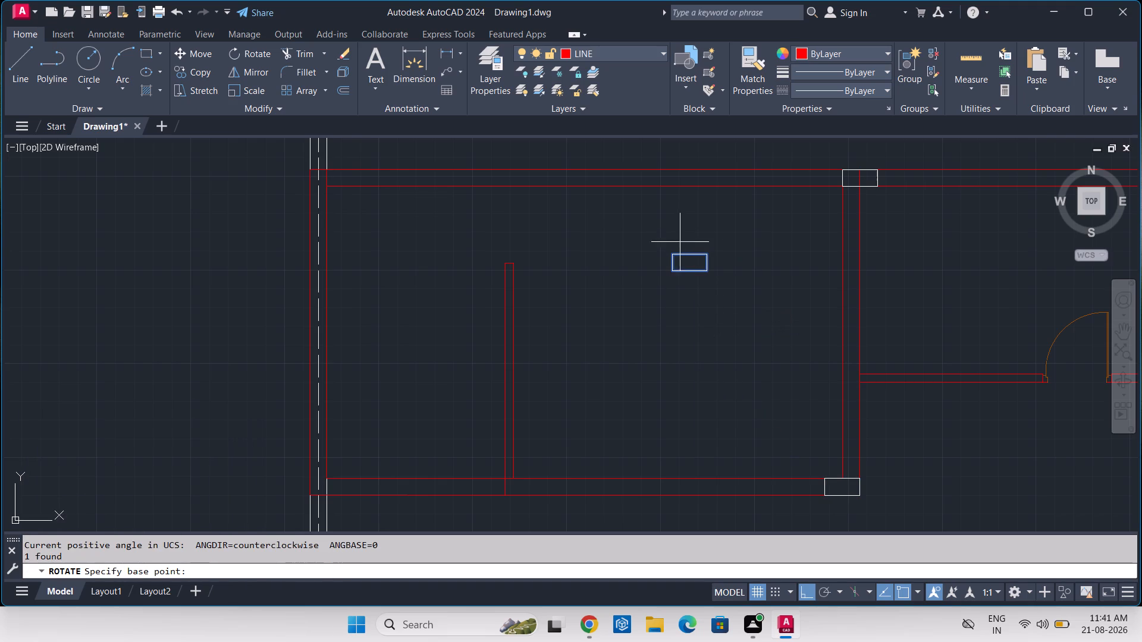
pyautogui.click(673, 251)
pyautogui.click(654, 339)
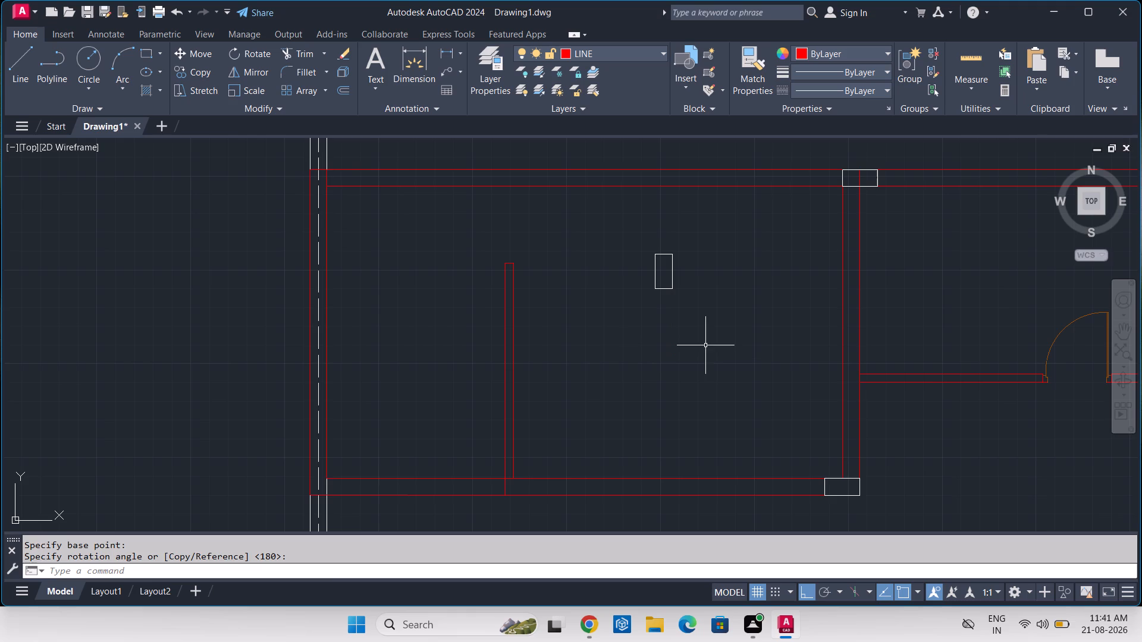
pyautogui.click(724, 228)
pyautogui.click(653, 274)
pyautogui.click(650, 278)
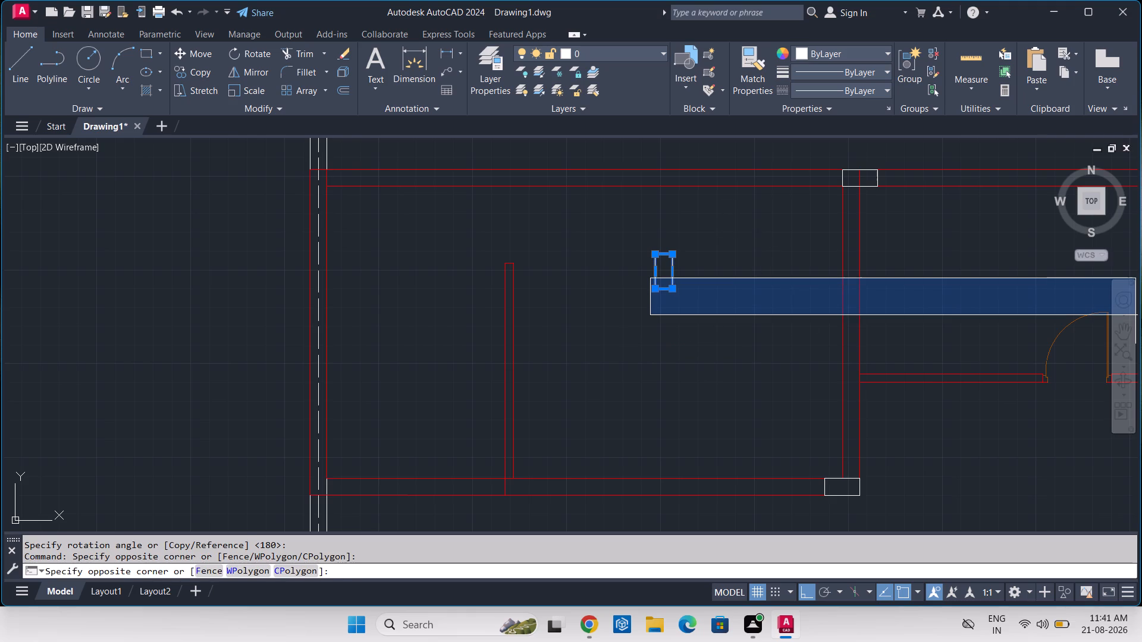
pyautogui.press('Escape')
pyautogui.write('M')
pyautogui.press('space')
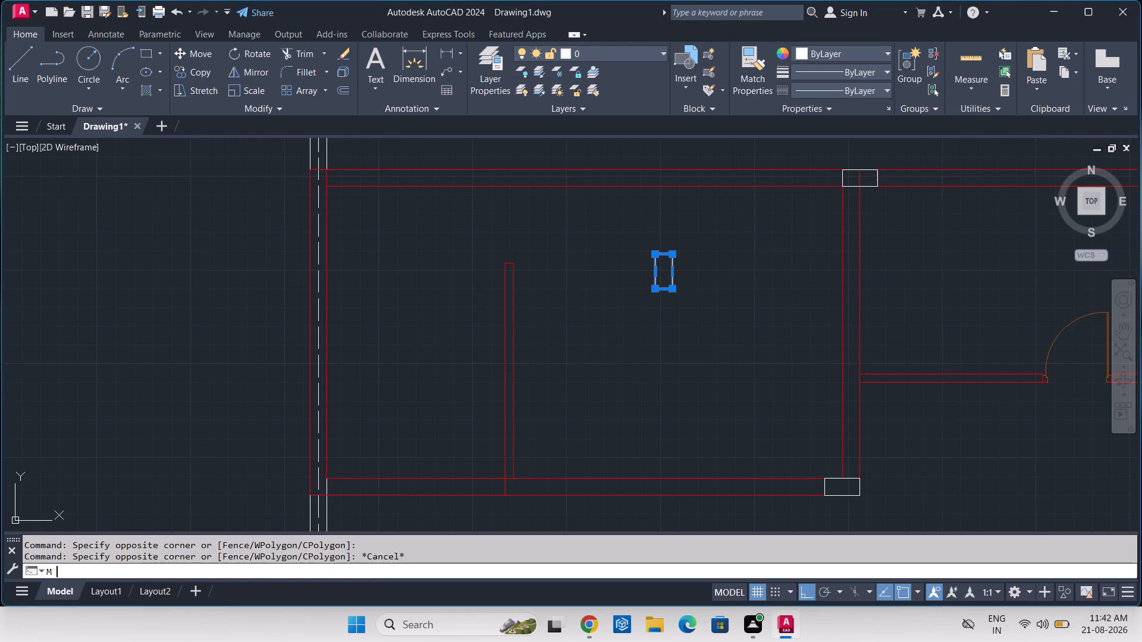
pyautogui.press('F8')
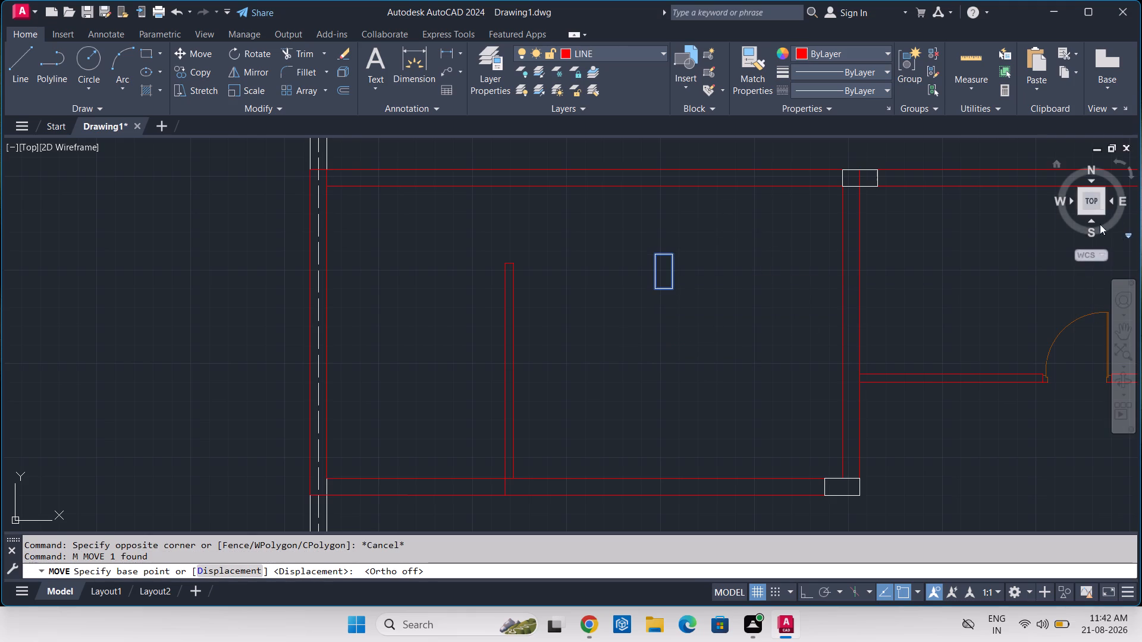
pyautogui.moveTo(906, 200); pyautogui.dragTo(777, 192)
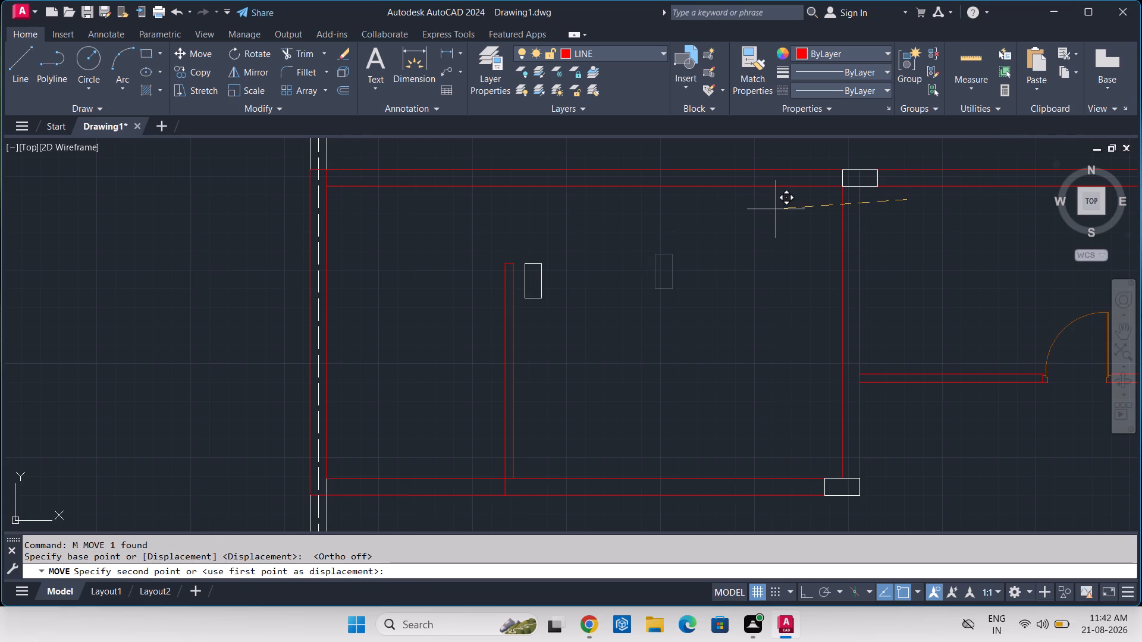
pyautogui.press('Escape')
# With Ortho off, move the vertical column rectangle by its top edge midpoint to where the west wall's inner face meets the north wall's outer line.
pyautogui.click(776, 209)
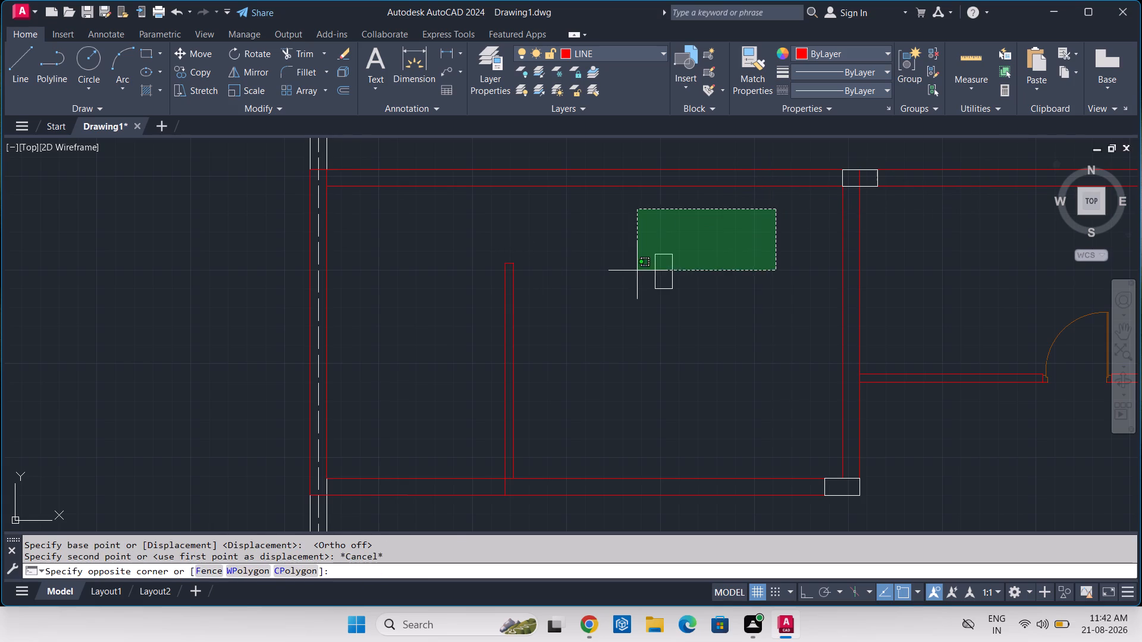
pyautogui.click(635, 272)
pyautogui.write('M')
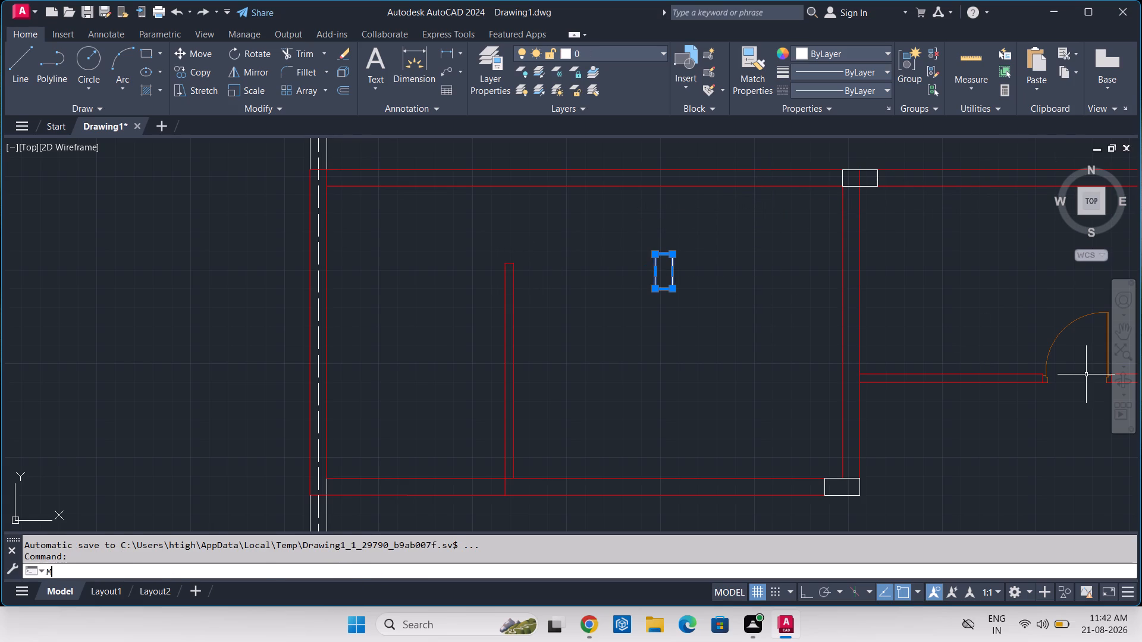
pyautogui.press('space')
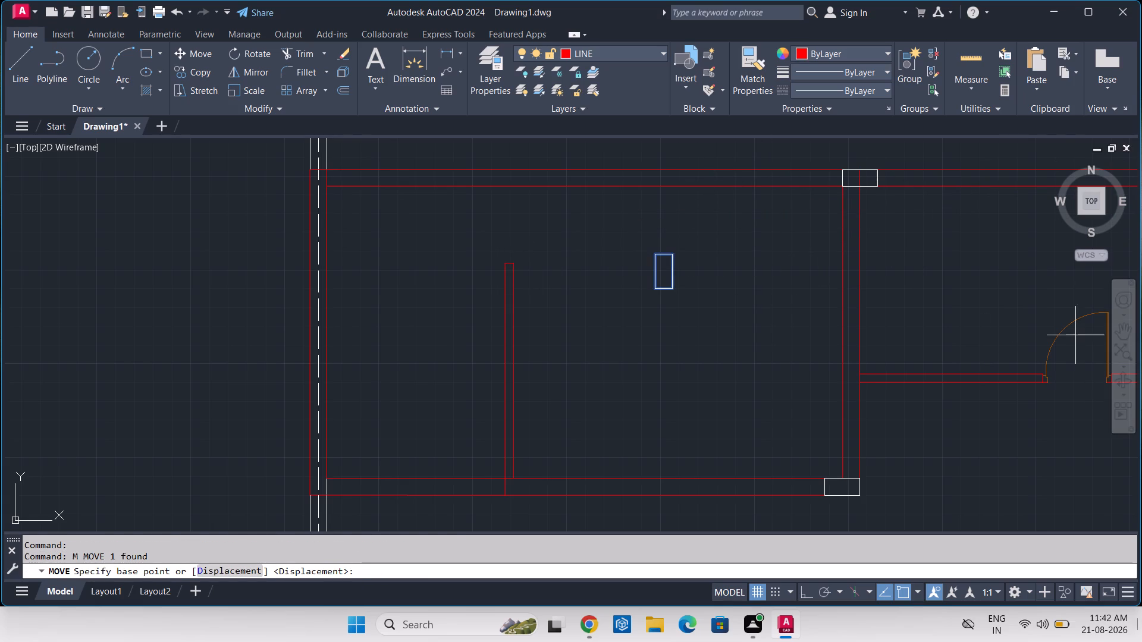
pyautogui.click(663, 254)
pyautogui.scroll(2, 330, 177)
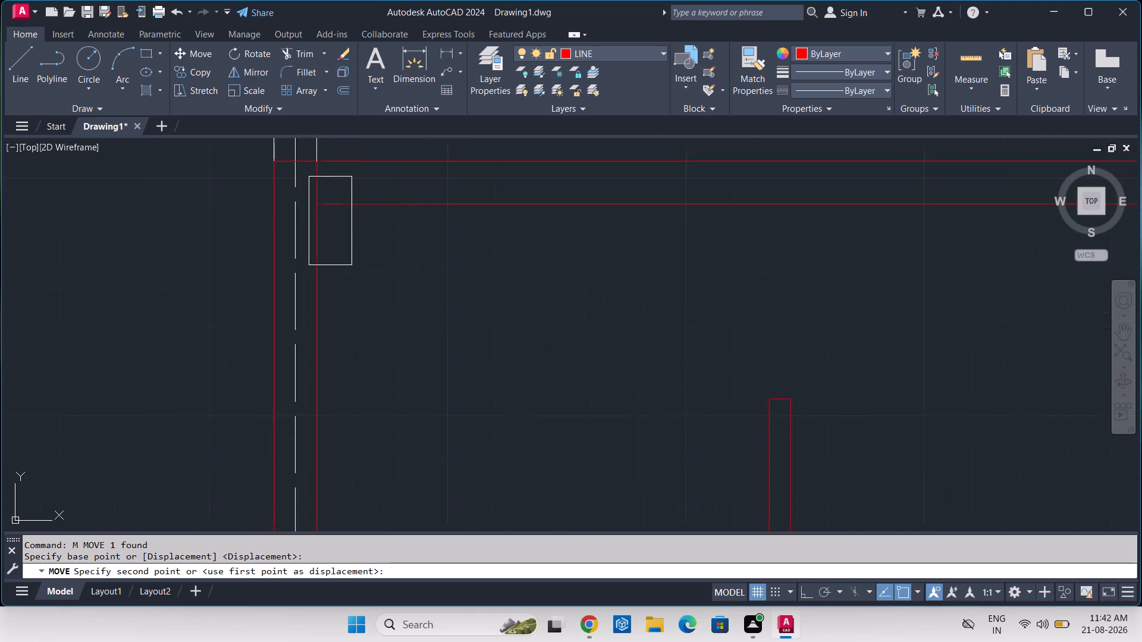
pyautogui.scroll(3, 330, 177)
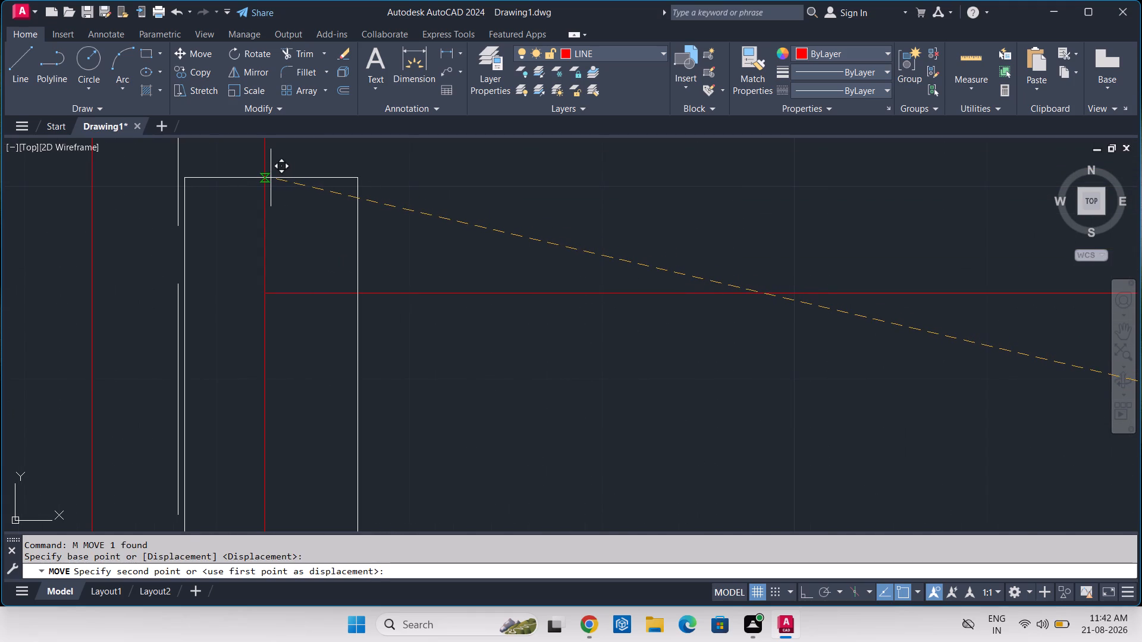
pyautogui.moveTo(276, 174); pyautogui.dragTo(277, 221, button='middle')
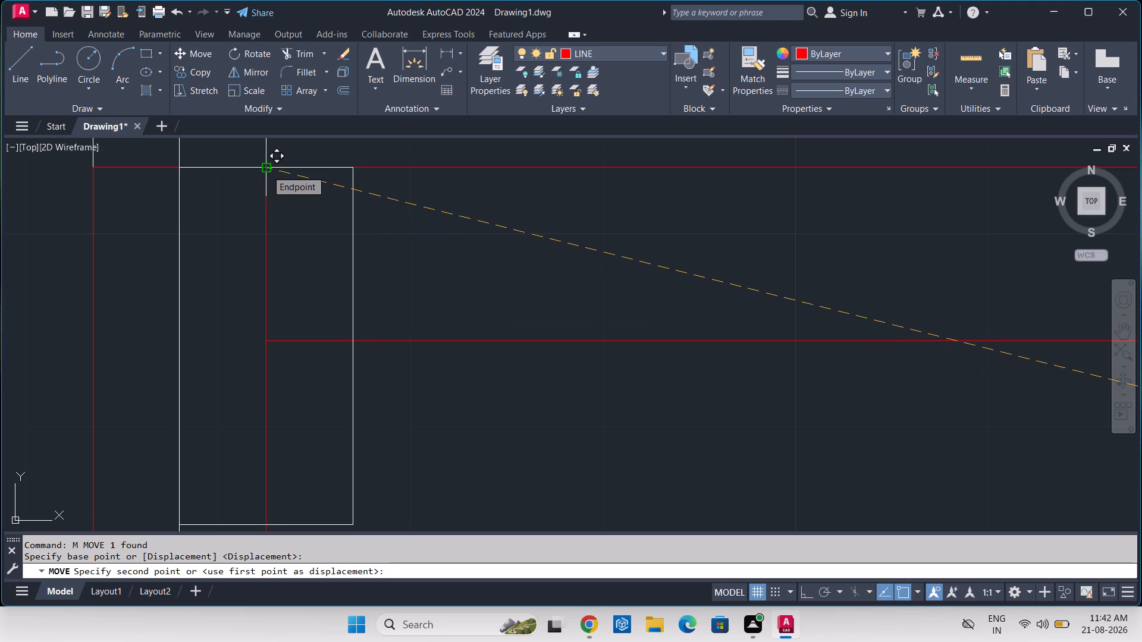
pyautogui.click(266, 170)
pyautogui.scroll(-2, 371, 200)
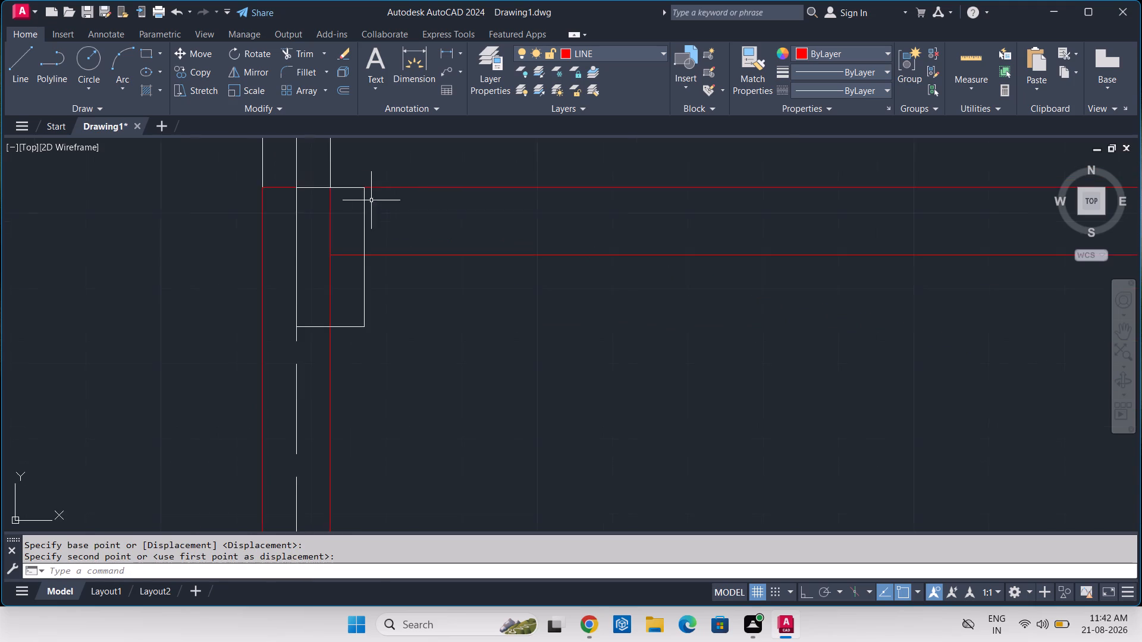
pyautogui.scroll(-2, 387, 205)
pyautogui.moveTo(478, 310); pyautogui.dragTo(525, 297, button='middle')
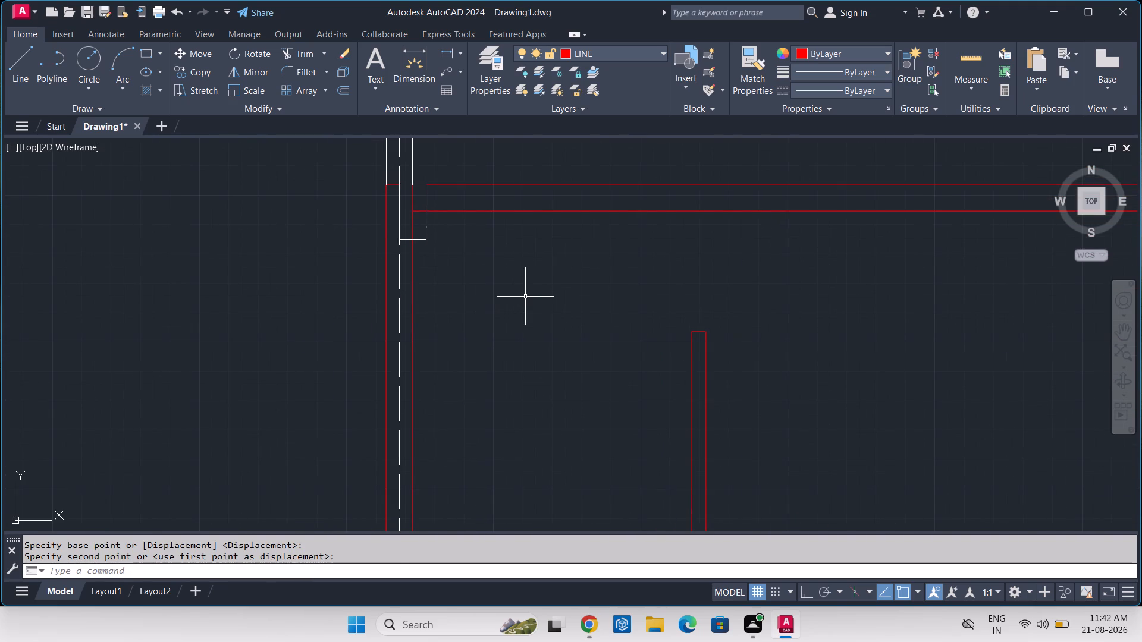
# Trim away the west and north walls' inner lines inside the northwest column rectangle.
pyautogui.write('TR')
pyautogui.press('space')
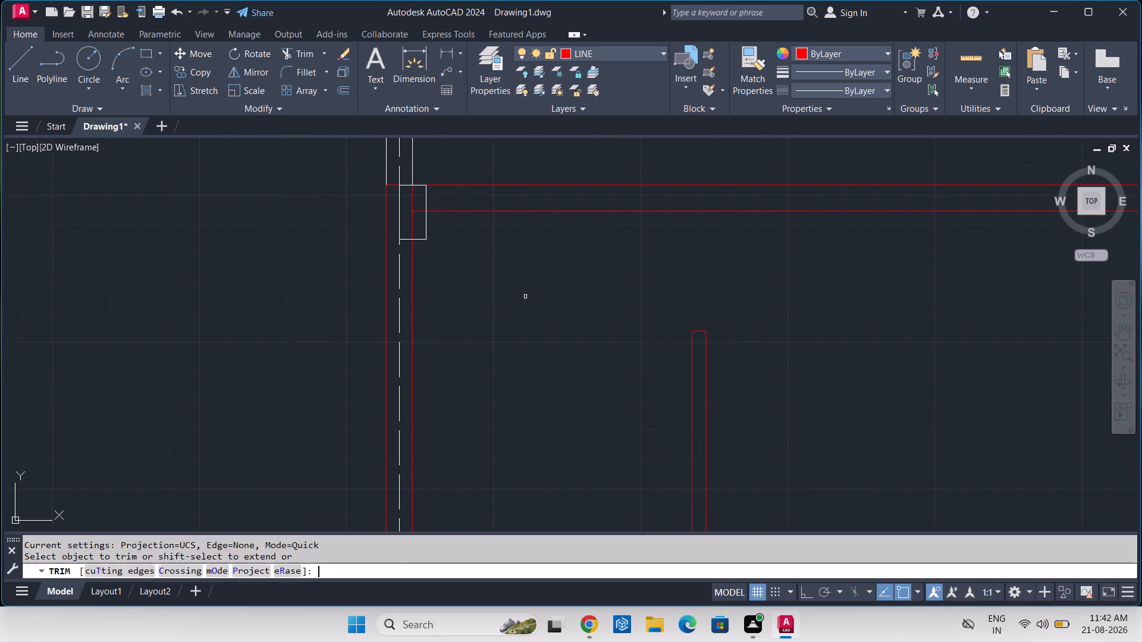
pyautogui.scroll(3, 429, 181)
pyautogui.click(346, 276)
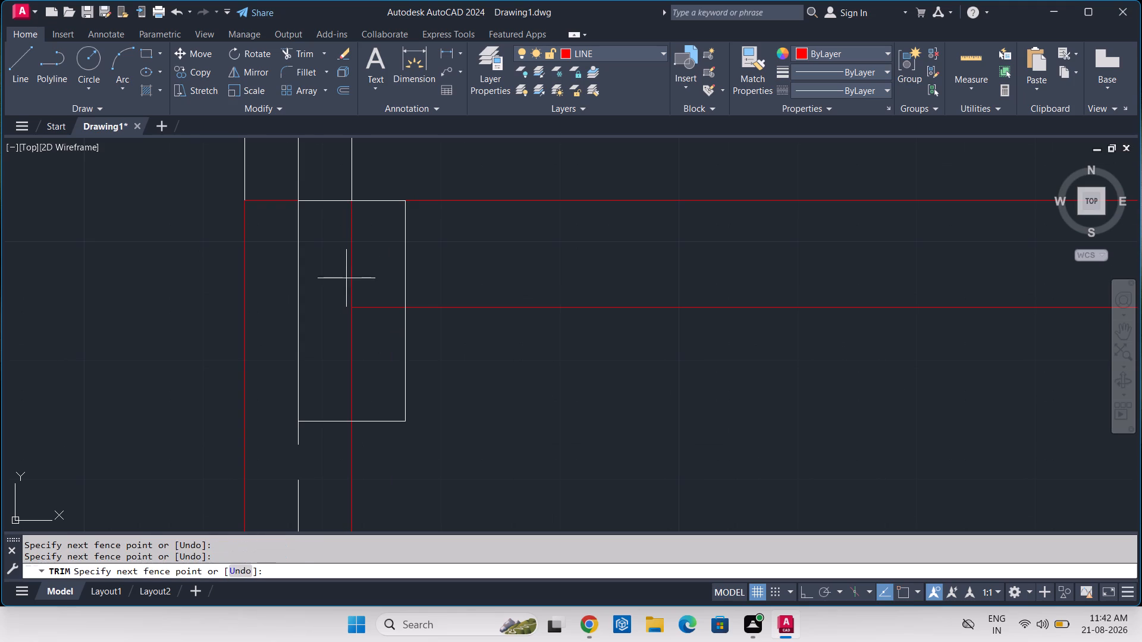
pyautogui.click(366, 313)
pyautogui.click(336, 337)
pyautogui.click(366, 329)
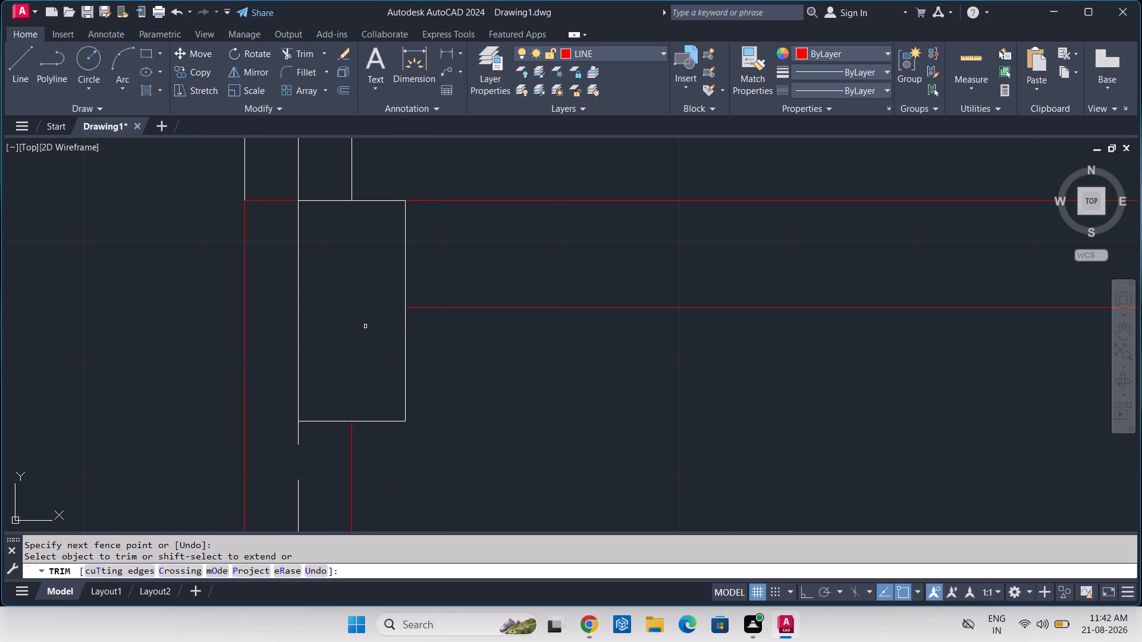
pyautogui.scroll(-5, 365, 326)
pyautogui.press('Escape')
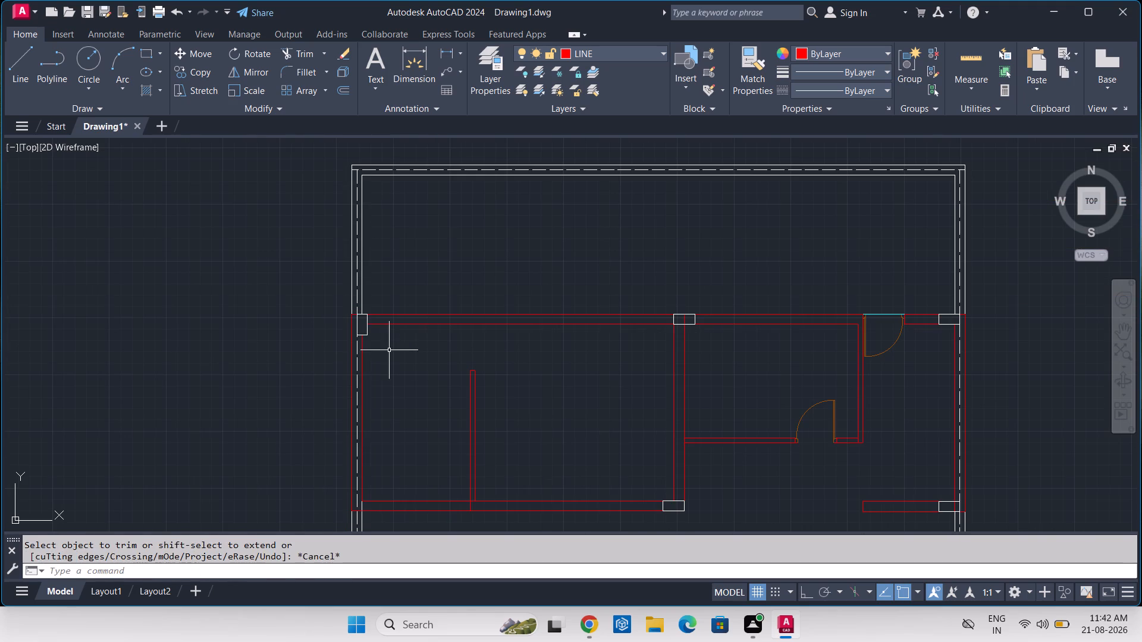
# With Ortho on, copy the northwest column rectangle straight south by its lower east corner to the south wall's outer line.
pyautogui.scroll(3, 371, 338)
pyautogui.click(343, 331)
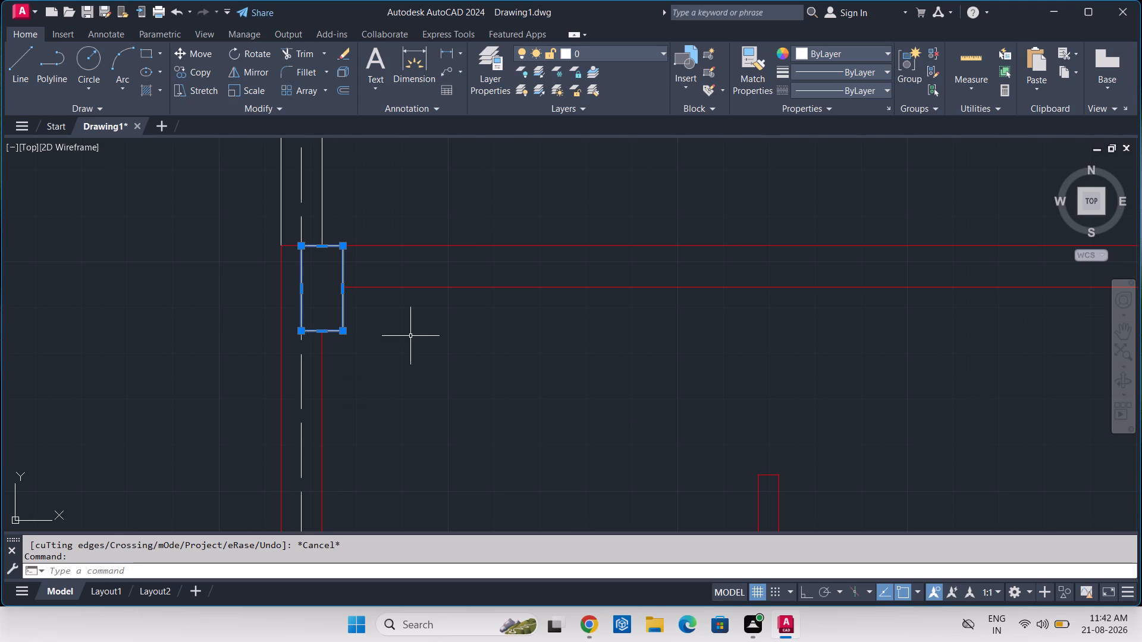
pyautogui.press('c')
pyautogui.write('O')
pyautogui.press('space')
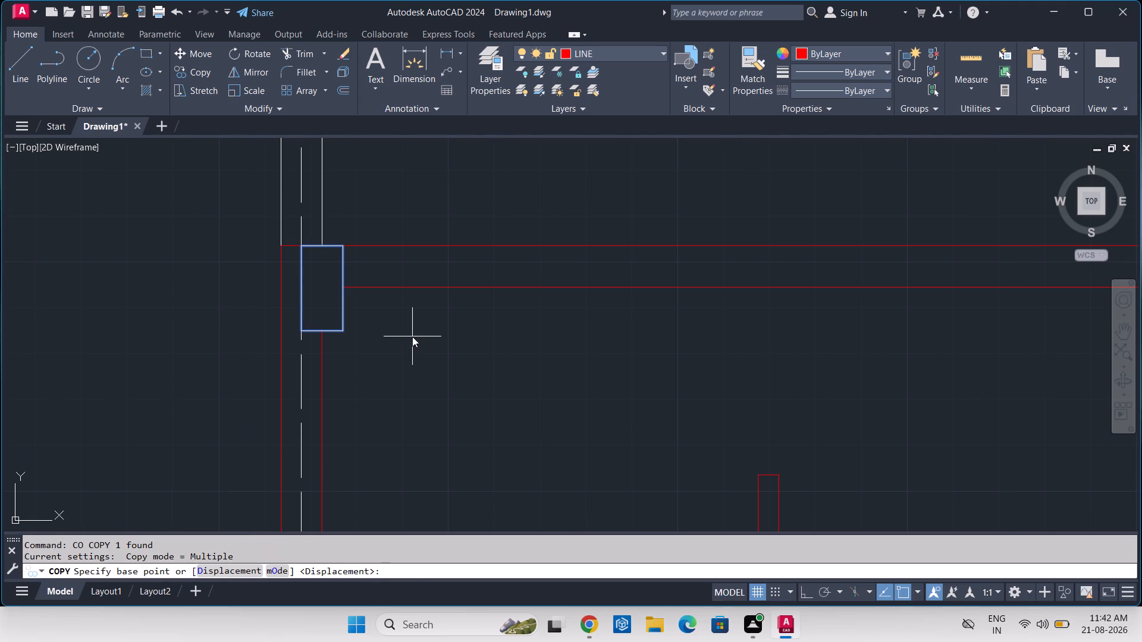
pyautogui.press('F8')
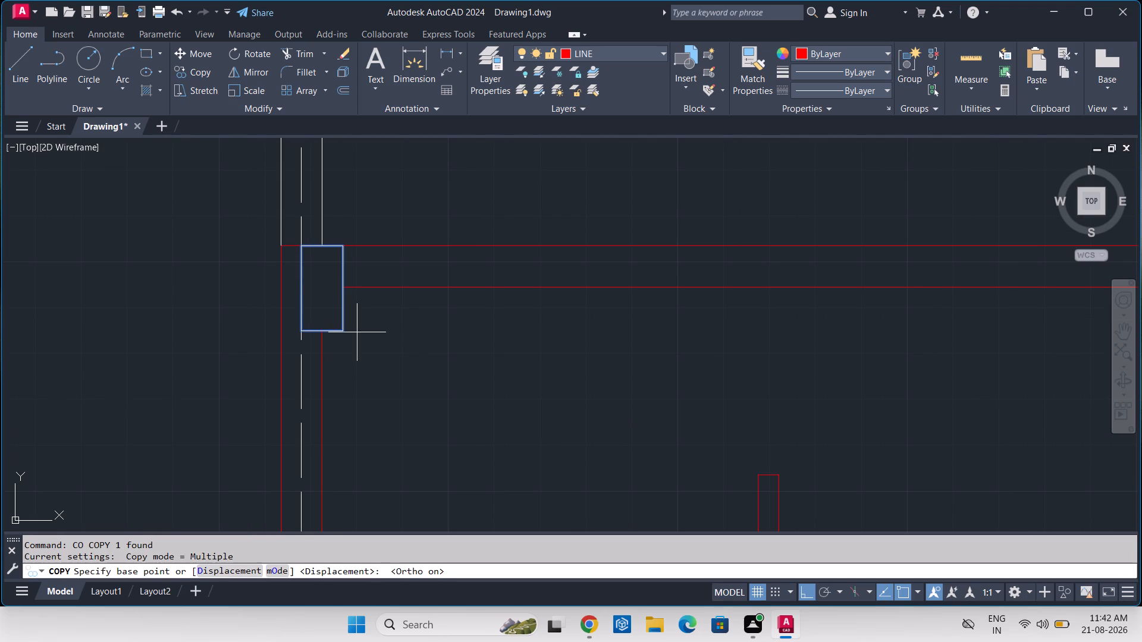
pyautogui.click(343, 331)
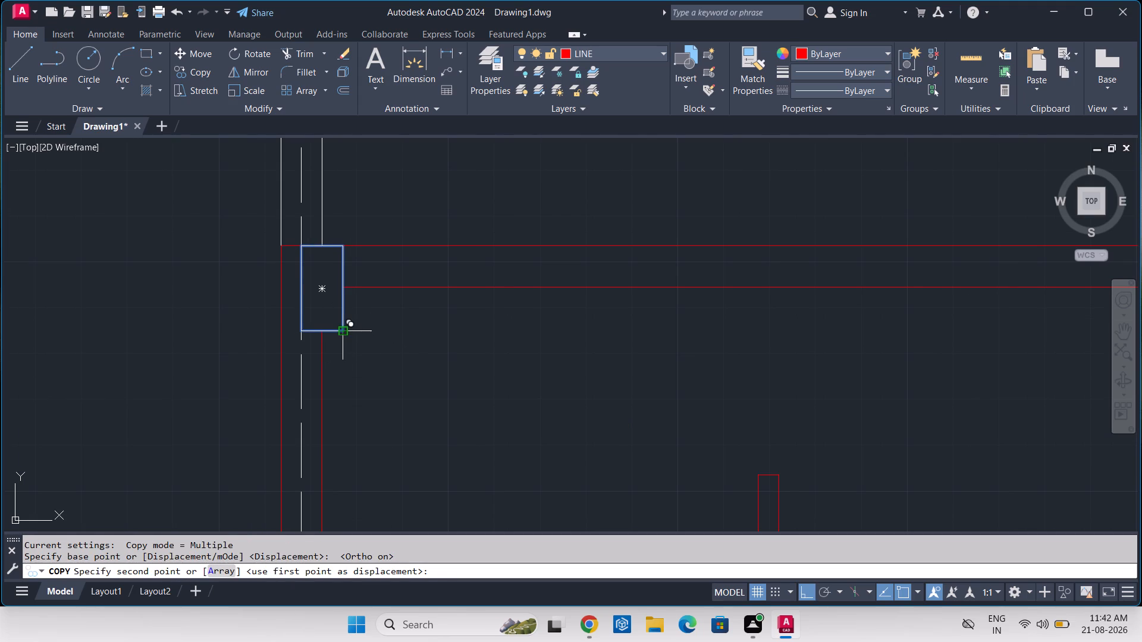
pyautogui.scroll(-3, 347, 398)
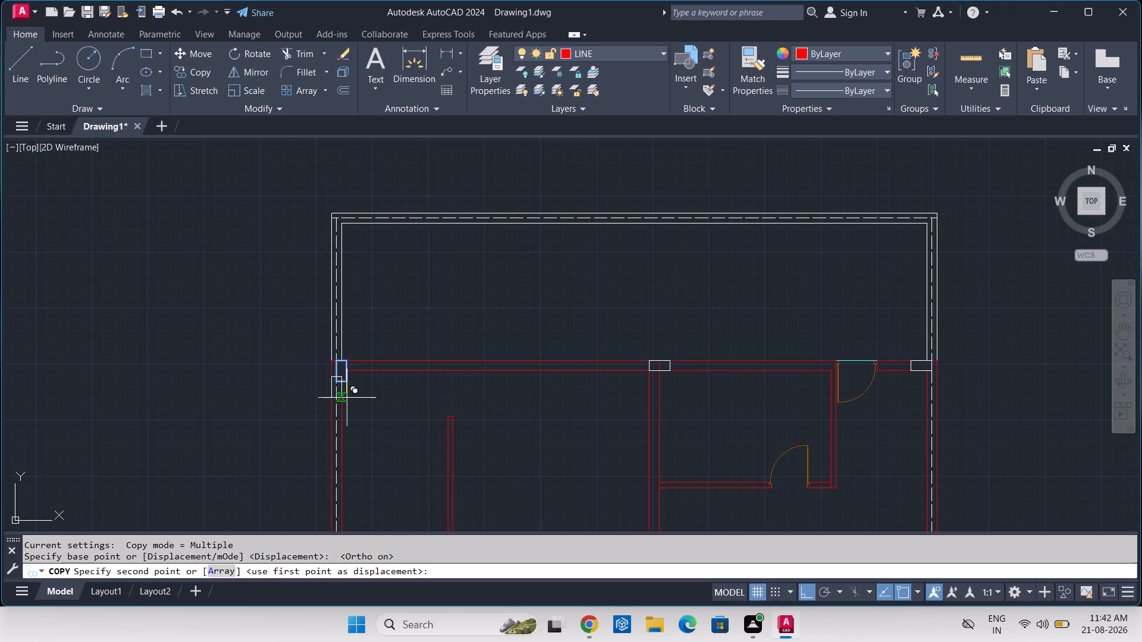
pyautogui.moveTo(347, 398); pyautogui.dragTo(355, 323, button='middle')
pyautogui.scroll(-1, 355, 323)
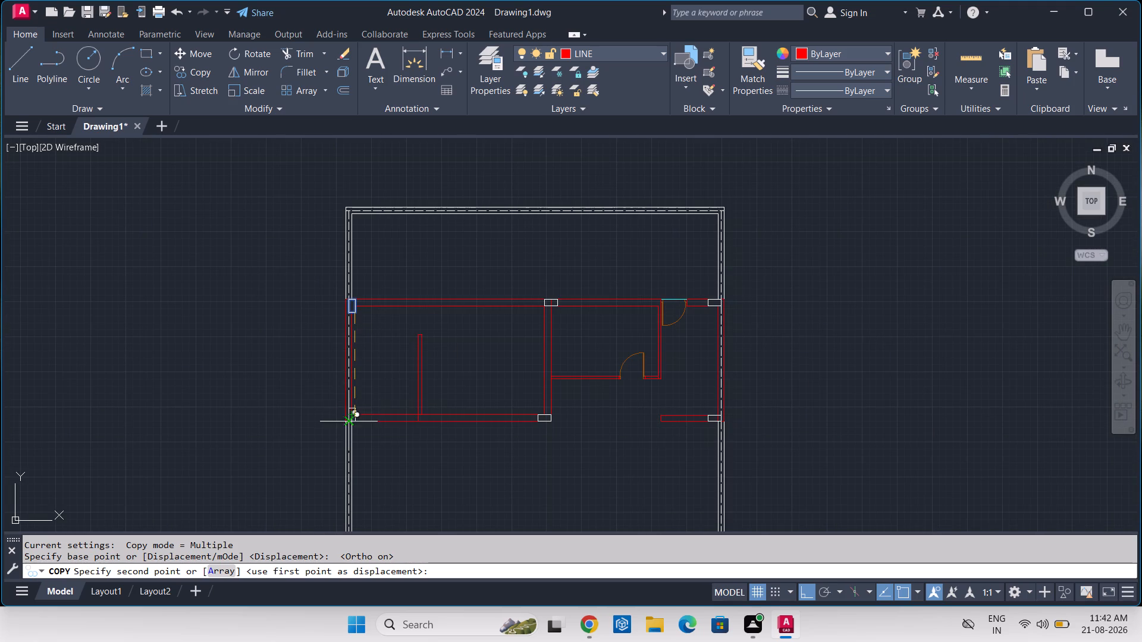
pyautogui.scroll(4, 347, 421)
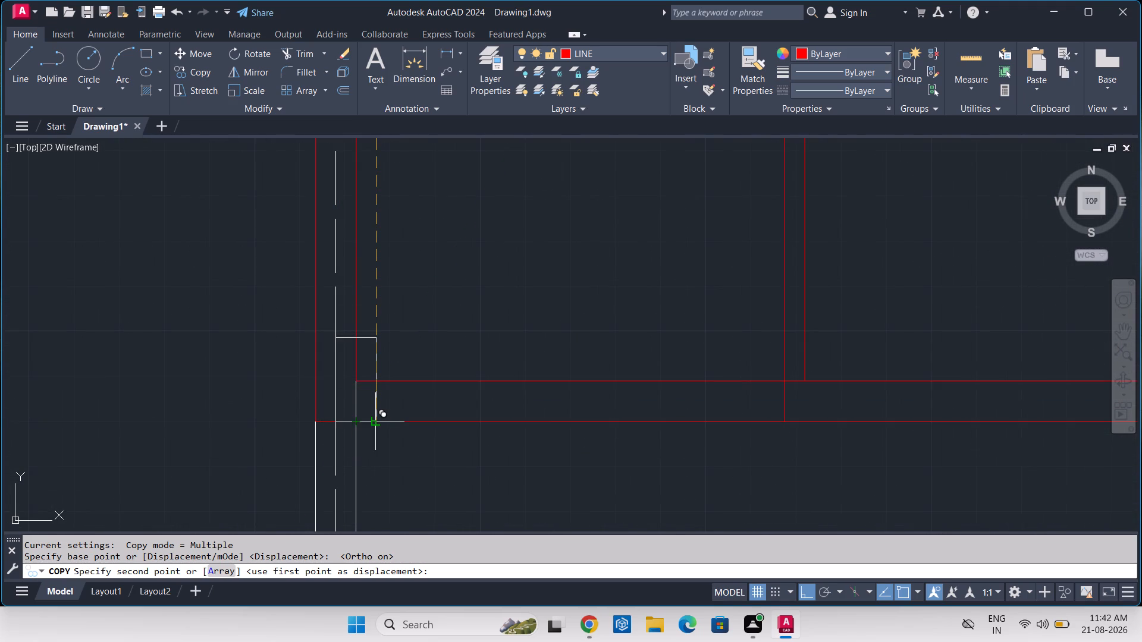
pyautogui.click(374, 423)
pyautogui.press('Escape')
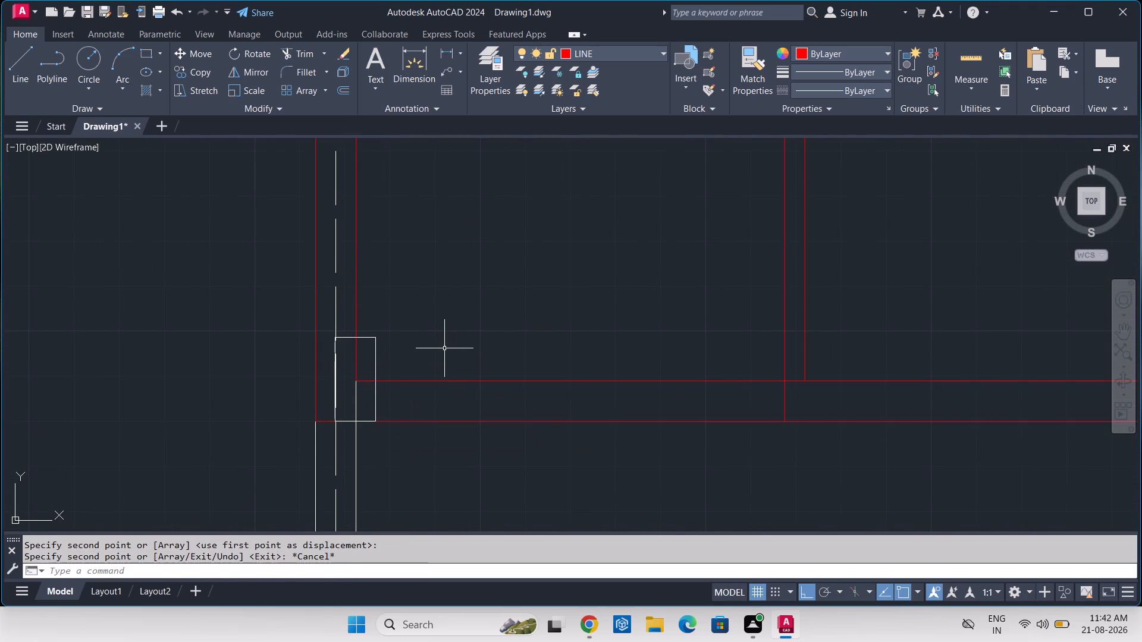
pyautogui.scroll(-1, 444, 348)
pyautogui.moveTo(447, 347); pyautogui.dragTo(448, 347, button='middle')
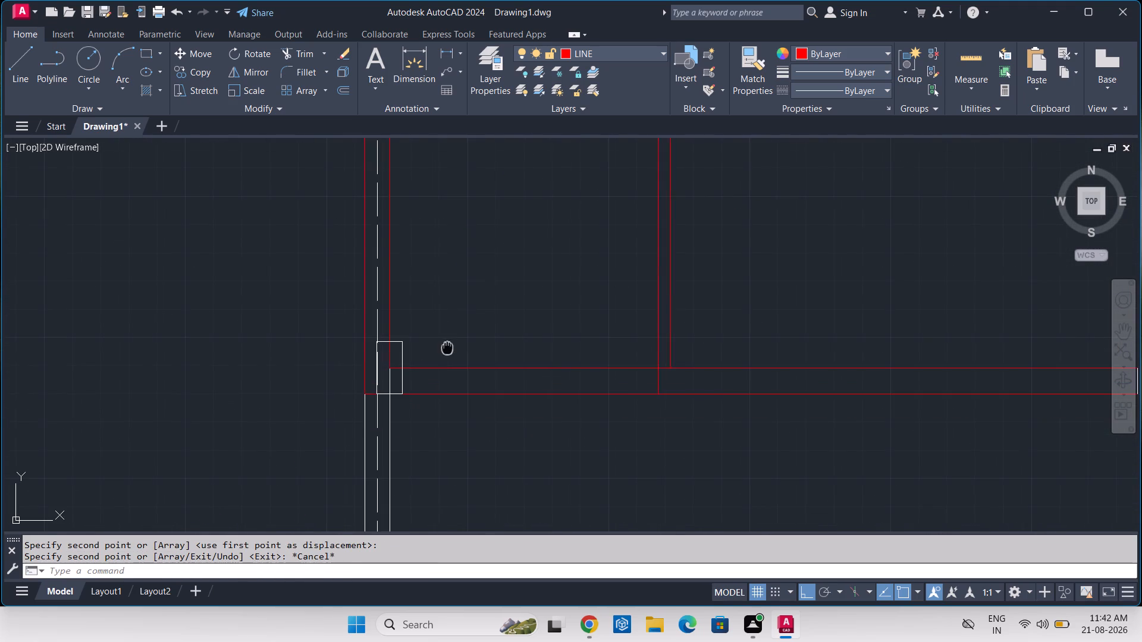
pyautogui.moveTo(448, 347); pyautogui.dragTo(458, 353, button='middle')
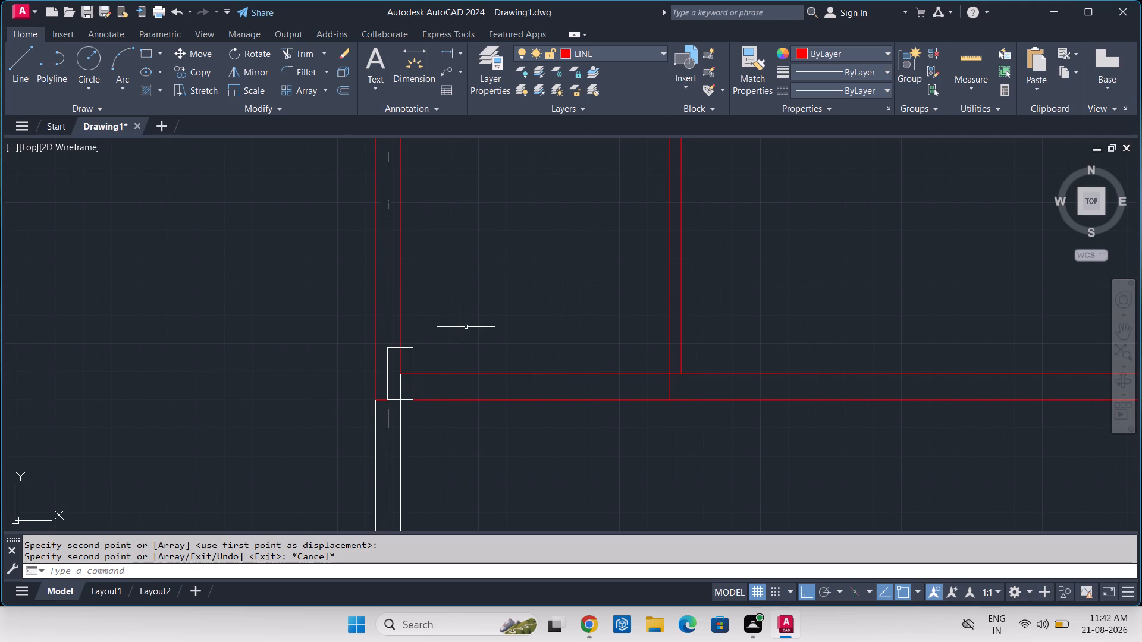
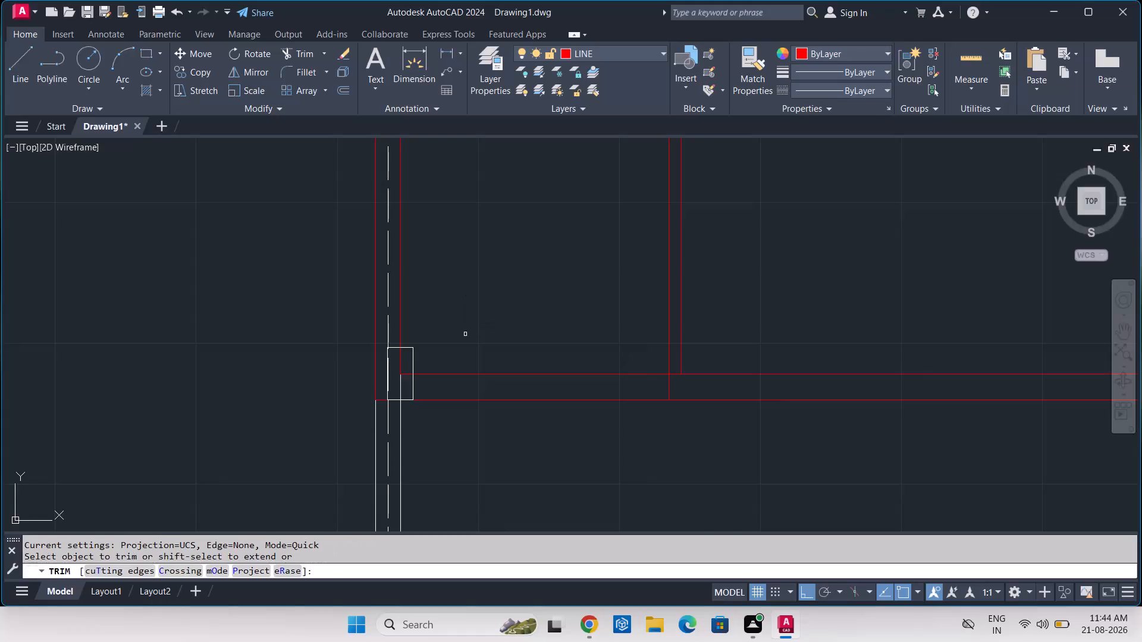
# Trim the centreline and the red wall lines running through the column at the plan's lower-left corner.
pyautogui.scroll(4, 412, 365)
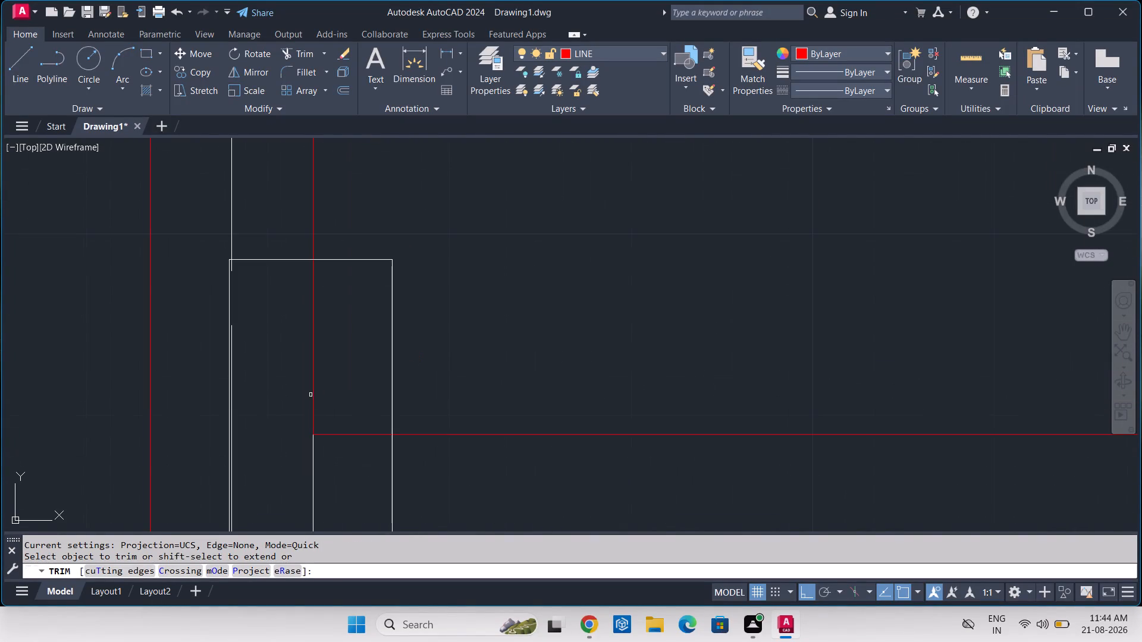
pyautogui.scroll(1, 181, 229)
pyautogui.scroll(2, 265, 279)
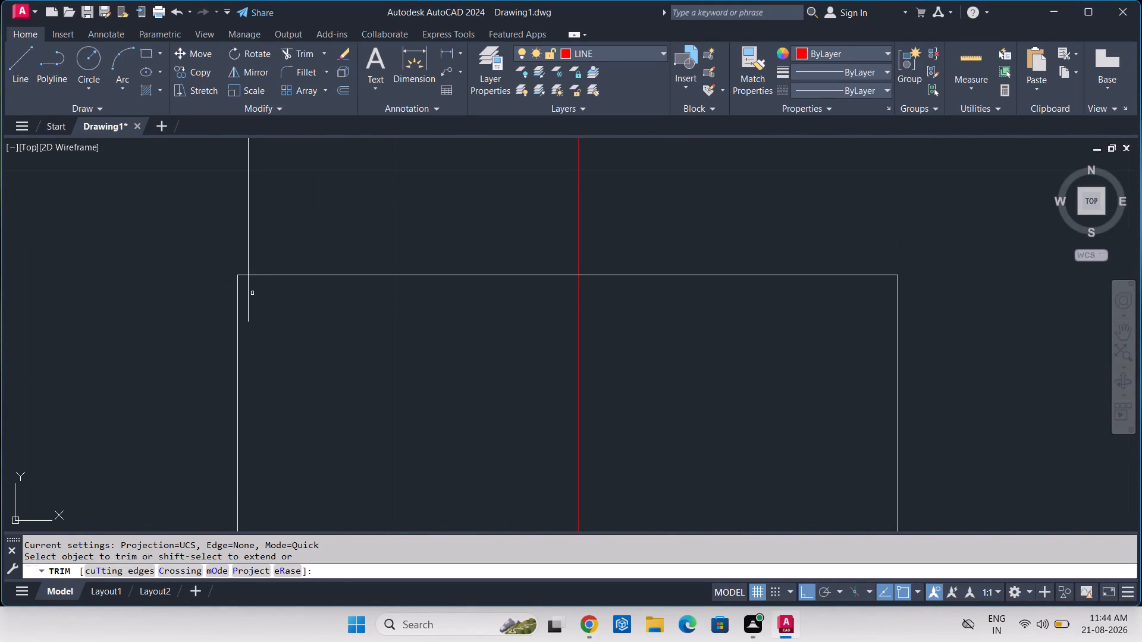
pyautogui.click(250, 292)
pyautogui.scroll(-3, 253, 292)
pyautogui.scroll(-2, 280, 345)
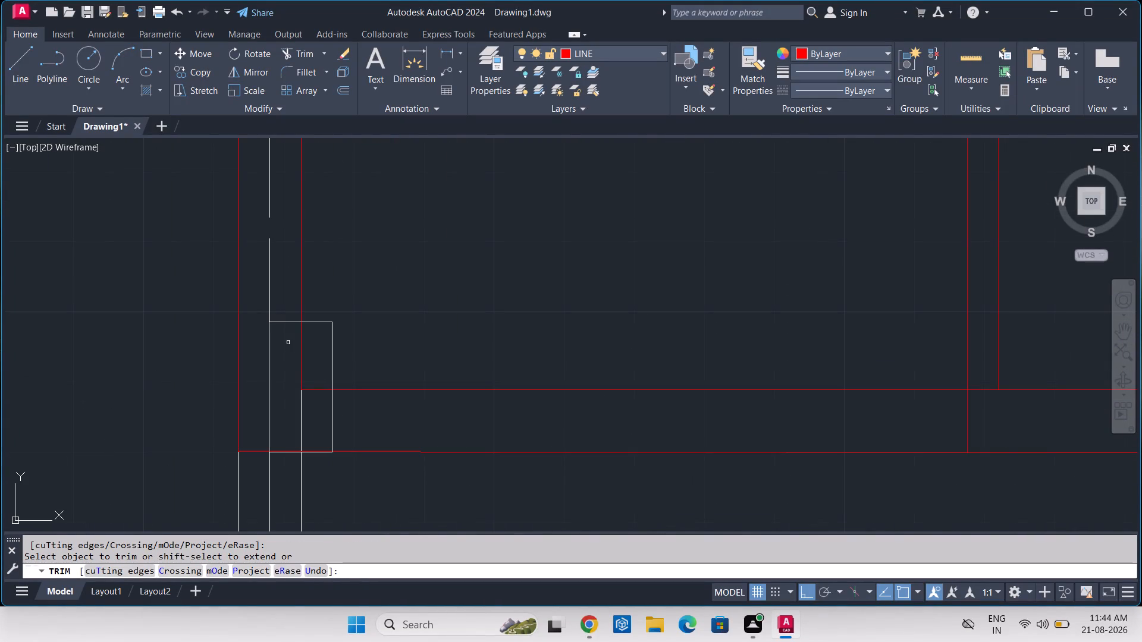
pyautogui.click(294, 354)
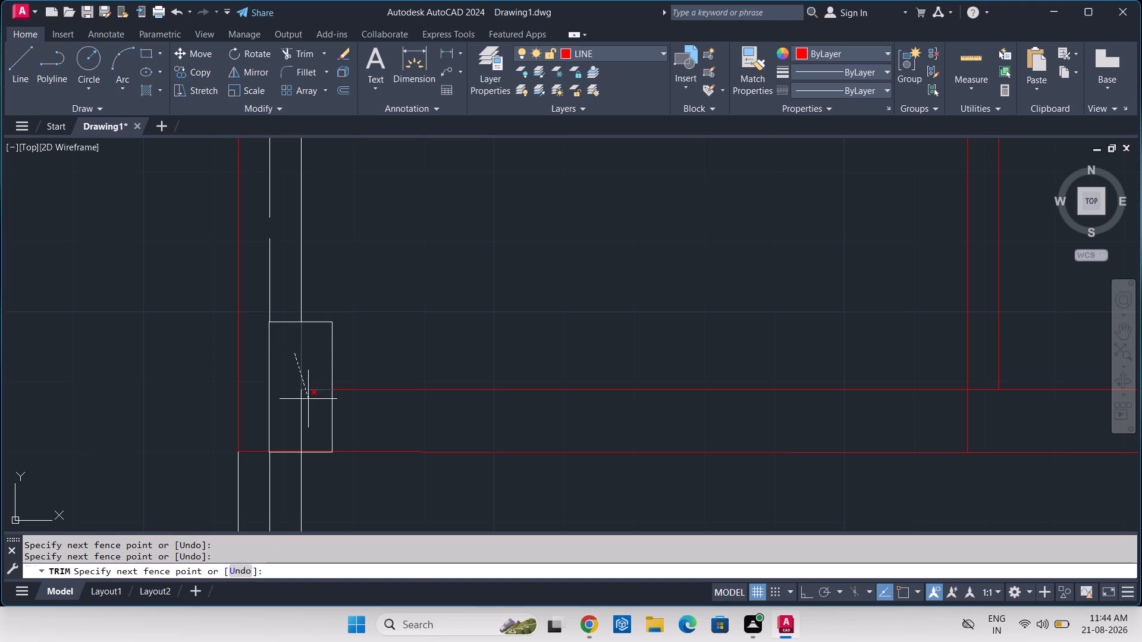
pyautogui.click(312, 407)
pyautogui.click(302, 402)
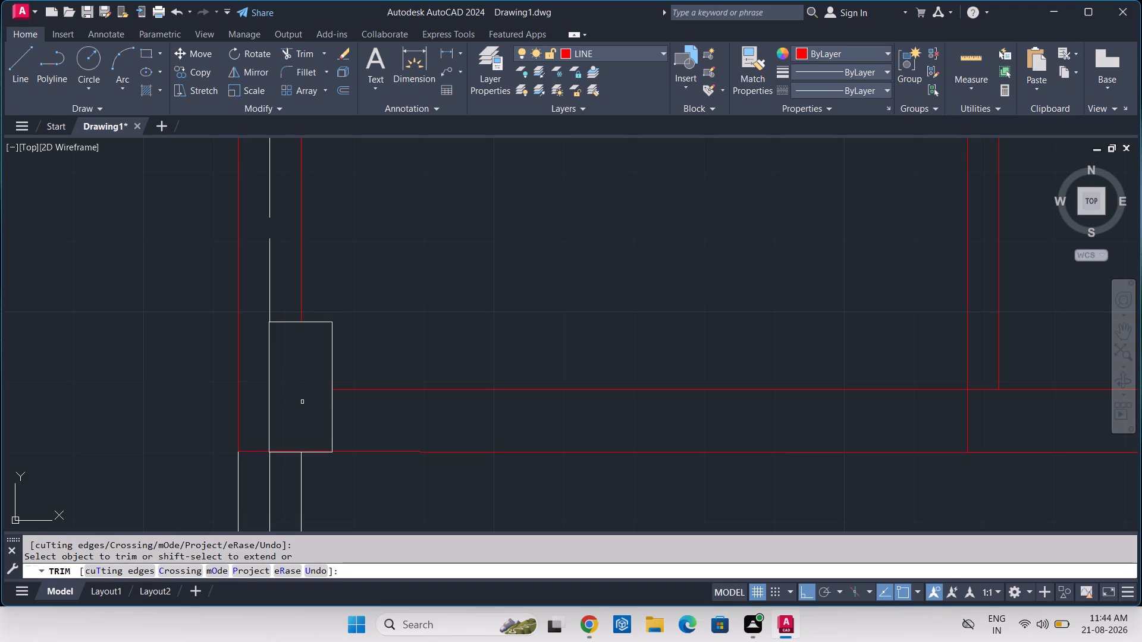
pyautogui.scroll(5, 284, 446)
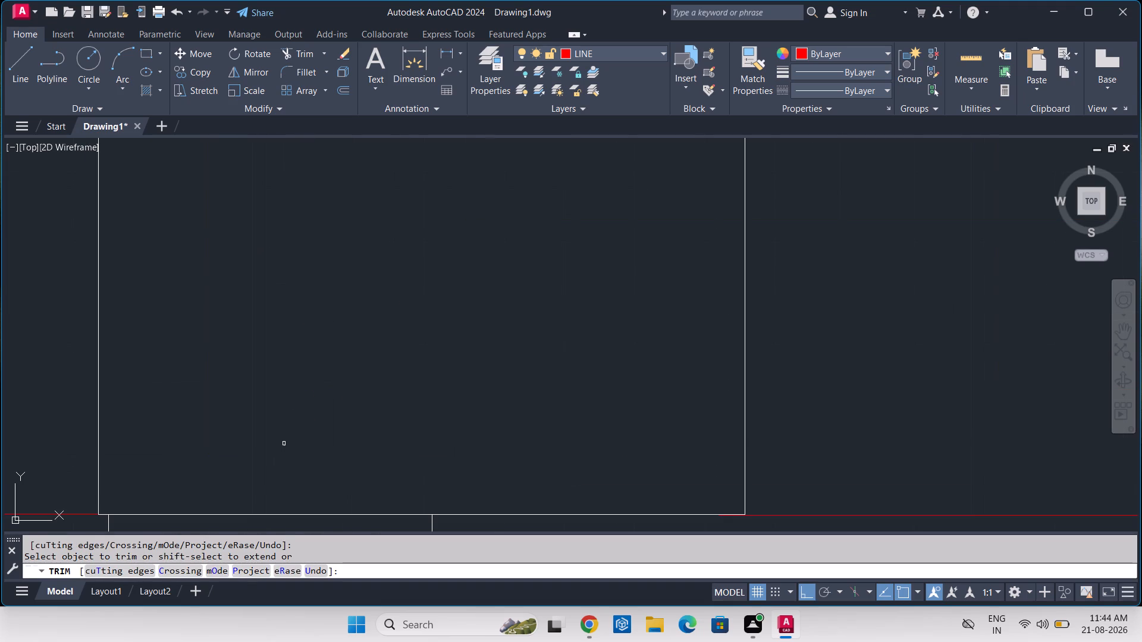
pyautogui.press('Escape')
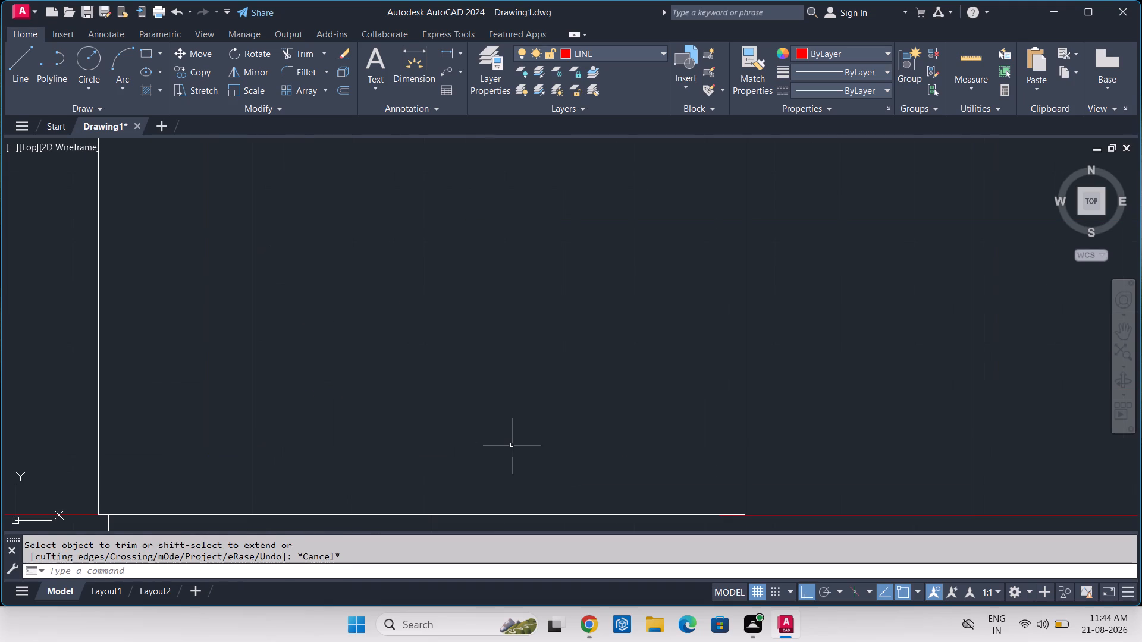
# Examine the walls, columns and door openings across the floor plan.
pyautogui.scroll(-7, 514, 446)
pyautogui.moveTo(670, 452); pyautogui.dragTo(624, 427, button='middle')
pyautogui.moveTo(665, 438); pyautogui.dragTo(597, 414, button='middle')
pyautogui.scroll(-4, 597, 414)
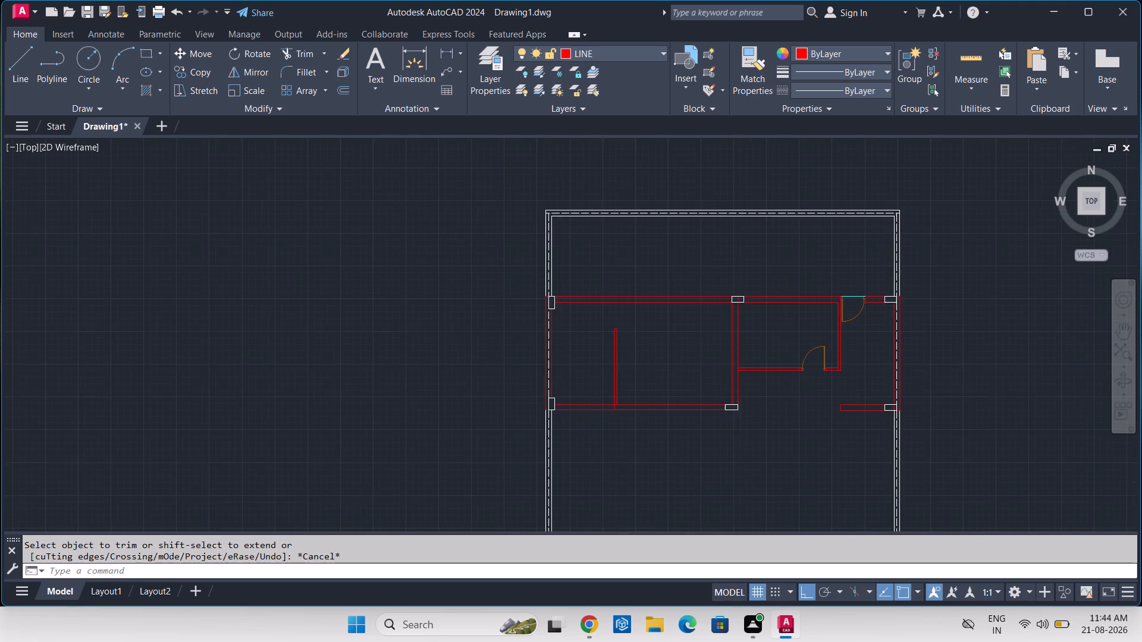
pyautogui.moveTo(797, 410); pyautogui.dragTo(790, 392, button='middle')
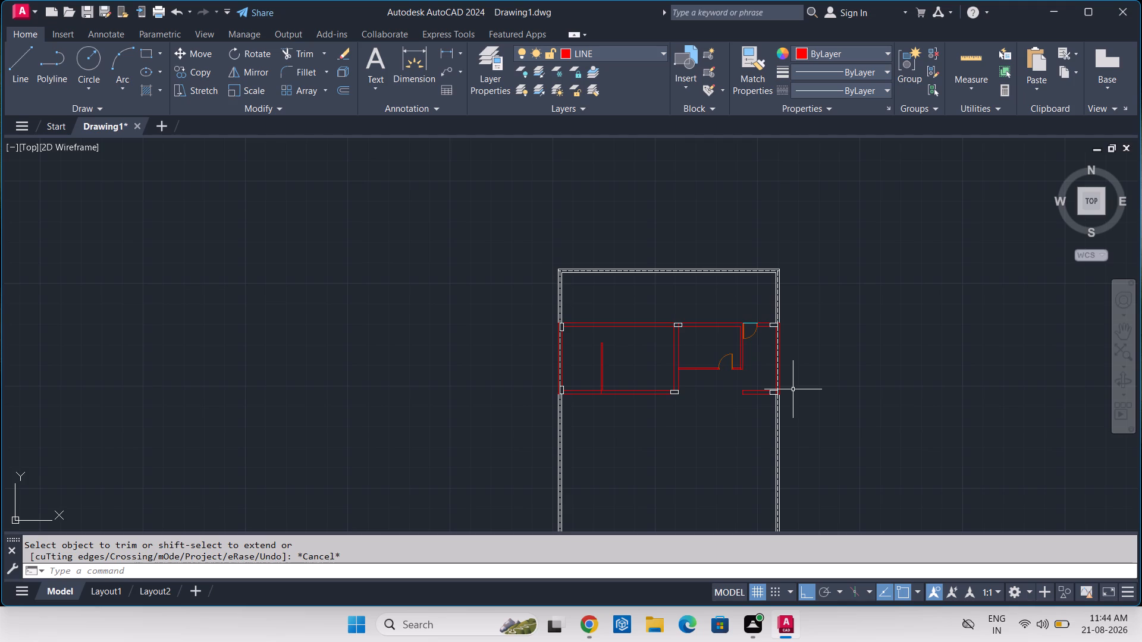
pyautogui.scroll(3, 724, 394)
pyautogui.moveTo(724, 394); pyautogui.dragTo(701, 434, button='middle')
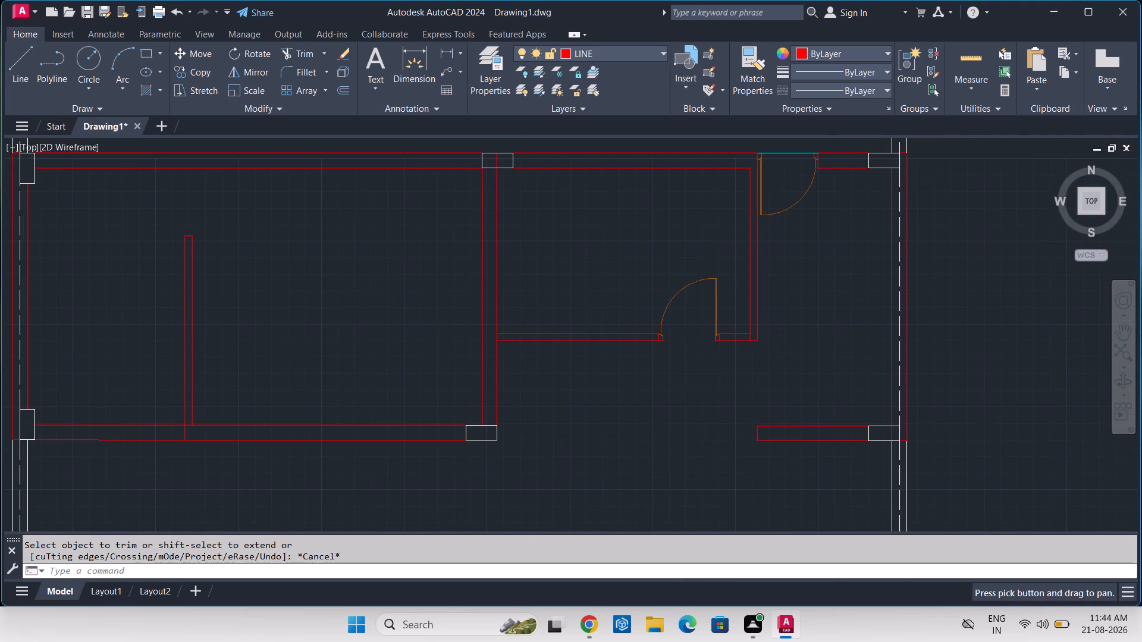
pyautogui.moveTo(701, 434); pyautogui.dragTo(701, 435, button='middle')
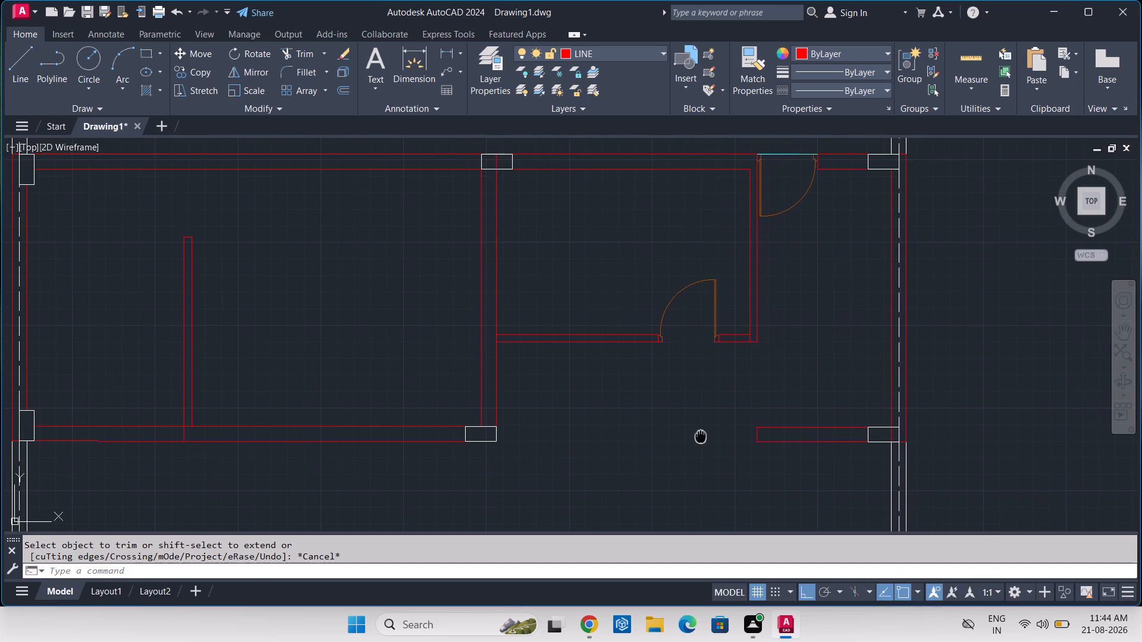
pyautogui.moveTo(701, 435); pyautogui.dragTo(702, 449, button='middle')
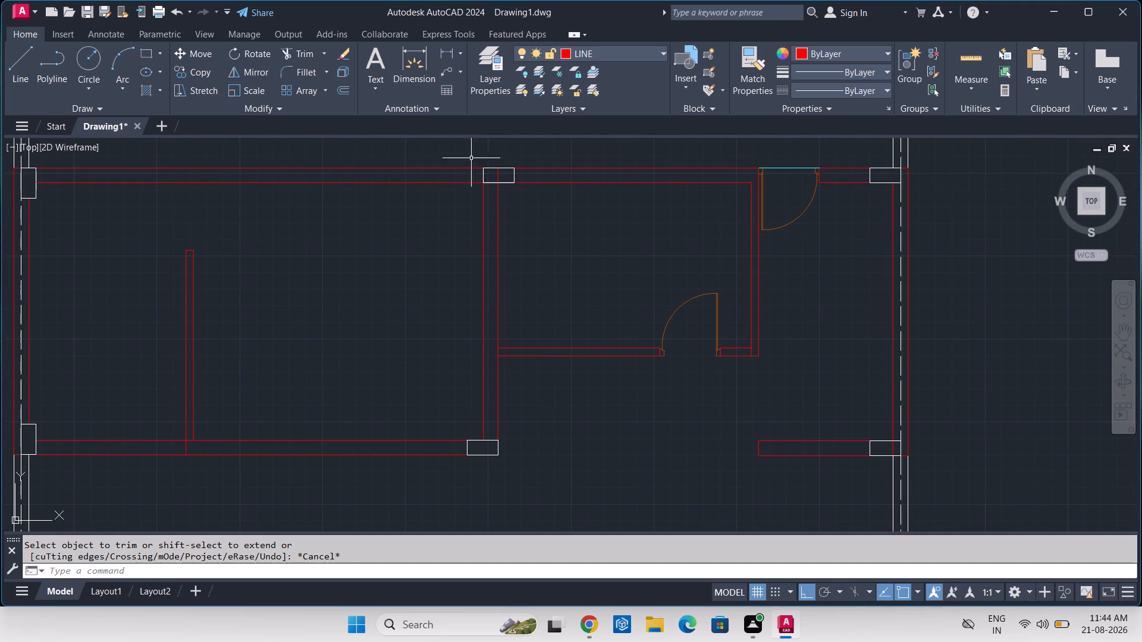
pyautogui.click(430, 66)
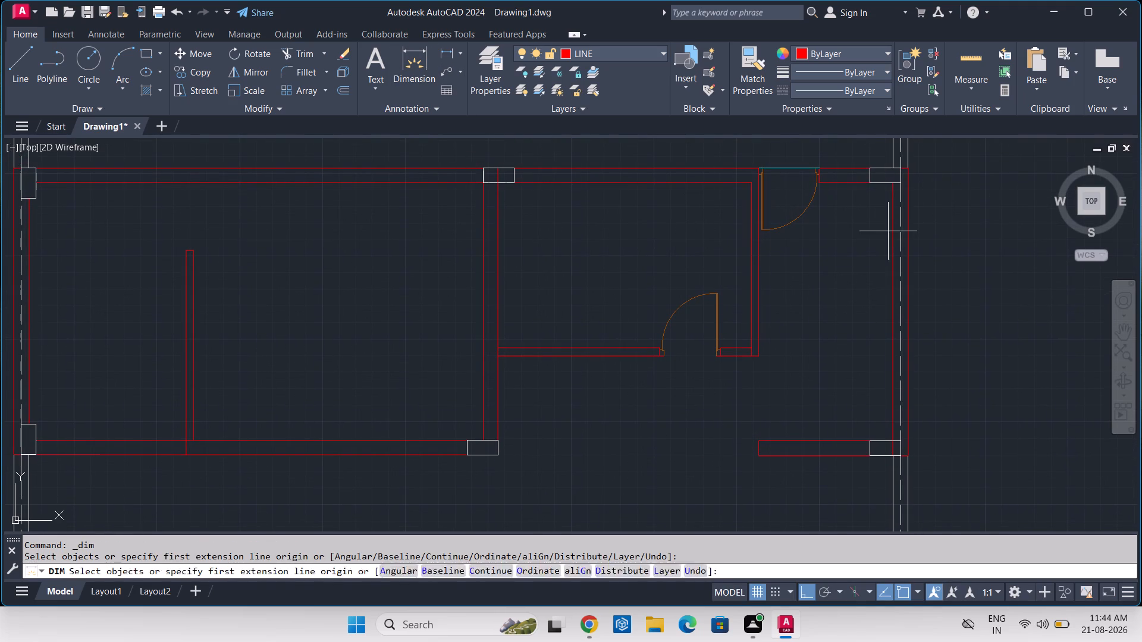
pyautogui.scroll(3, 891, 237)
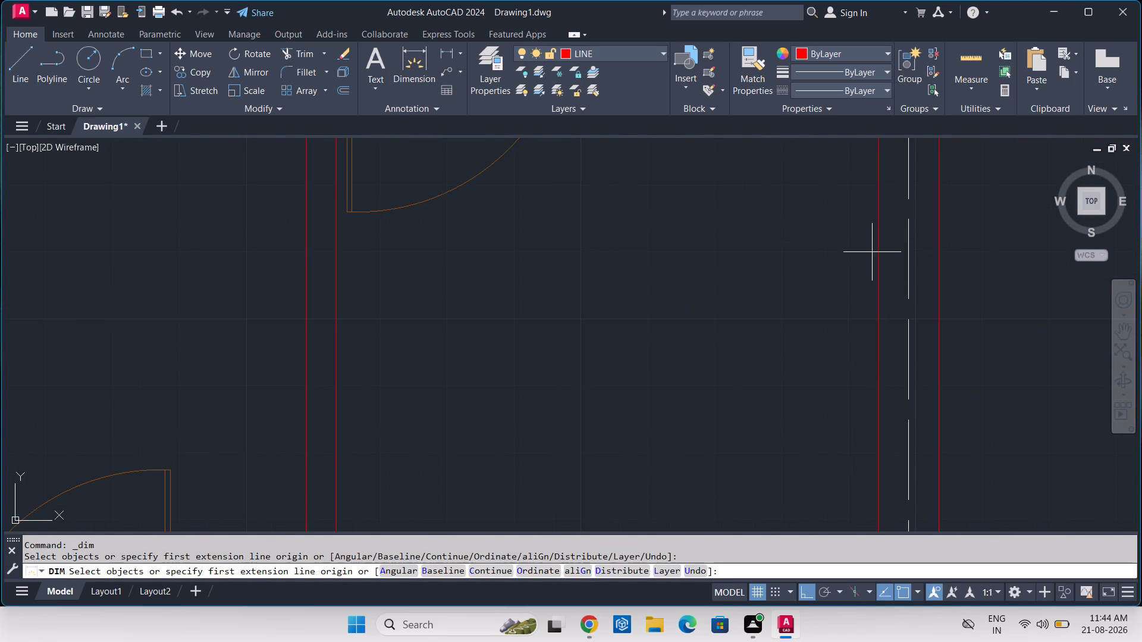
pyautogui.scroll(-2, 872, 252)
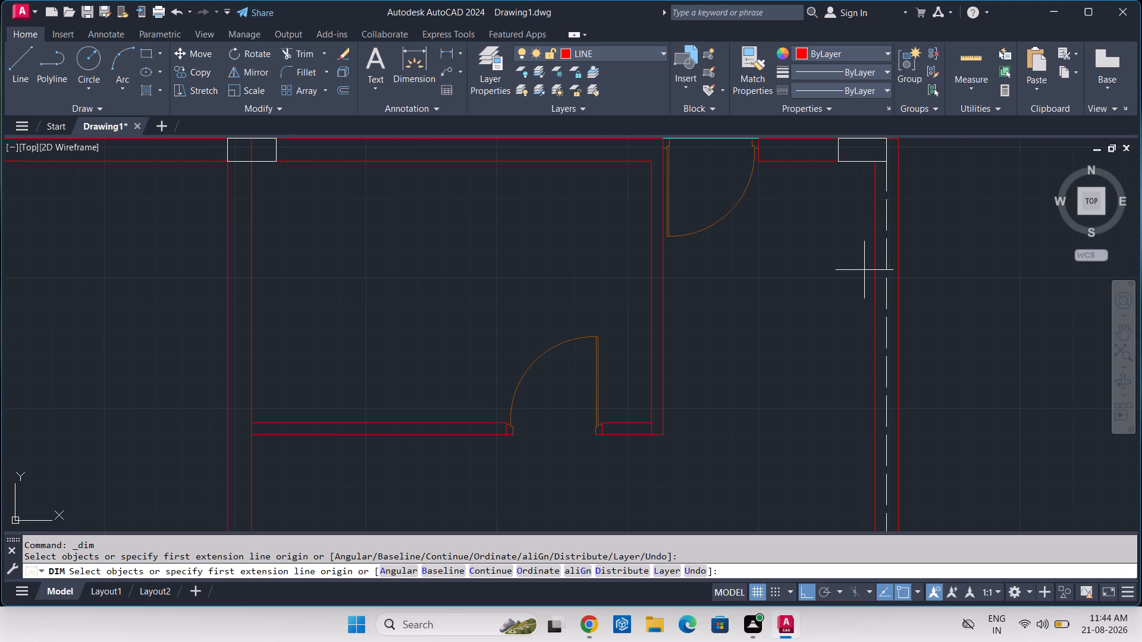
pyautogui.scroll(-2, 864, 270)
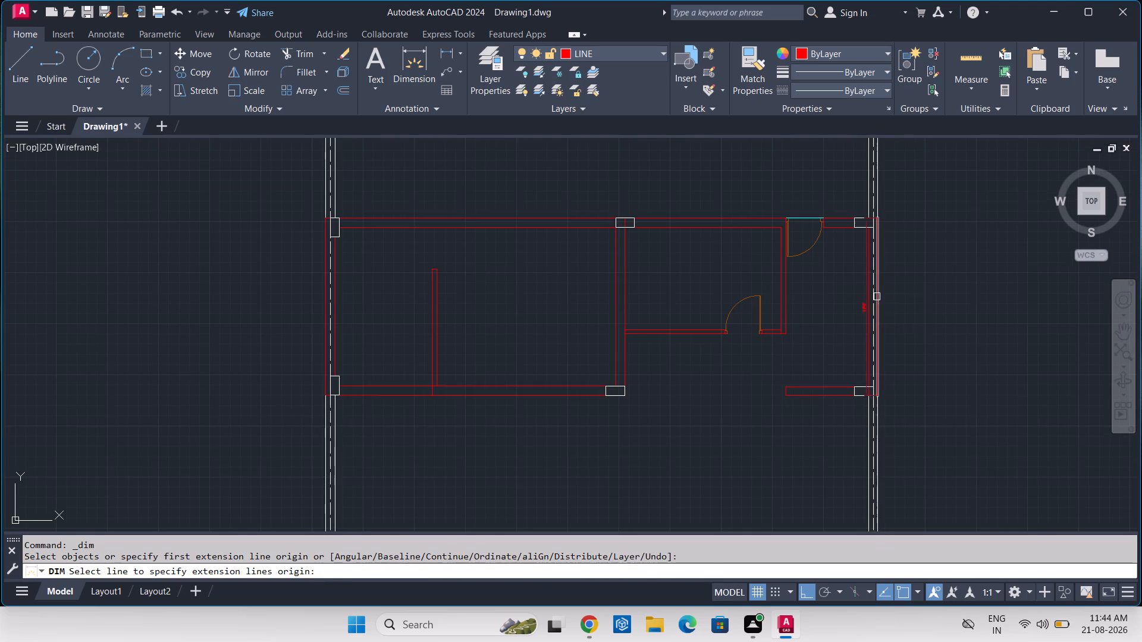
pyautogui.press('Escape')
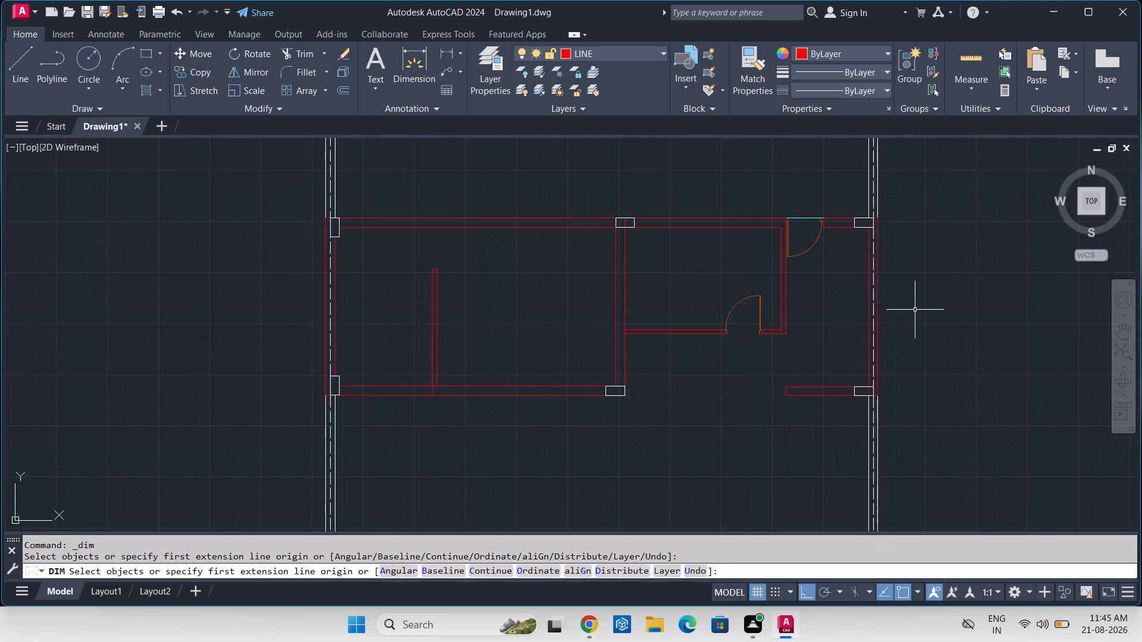
# Draw a horizontal guide line about 14'-4" long from the lower middle column's upper-right corner past the start of the lower-right wall segment.
pyautogui.moveTo(840, 384); pyautogui.dragTo(838, 357, button='middle')
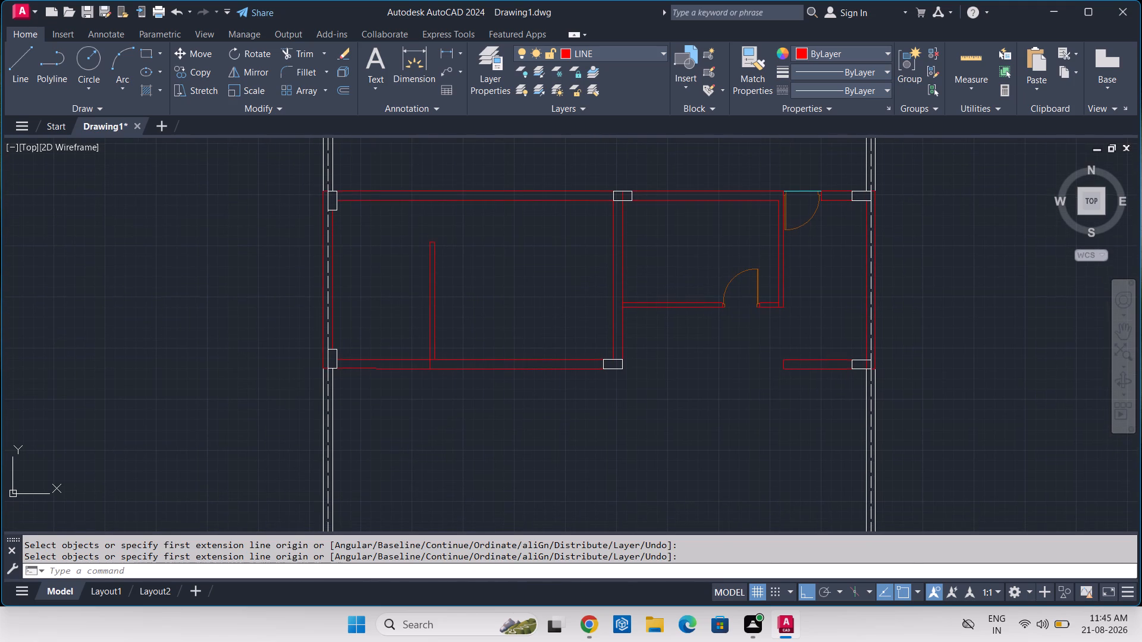
pyautogui.write('L')
pyautogui.press('space')
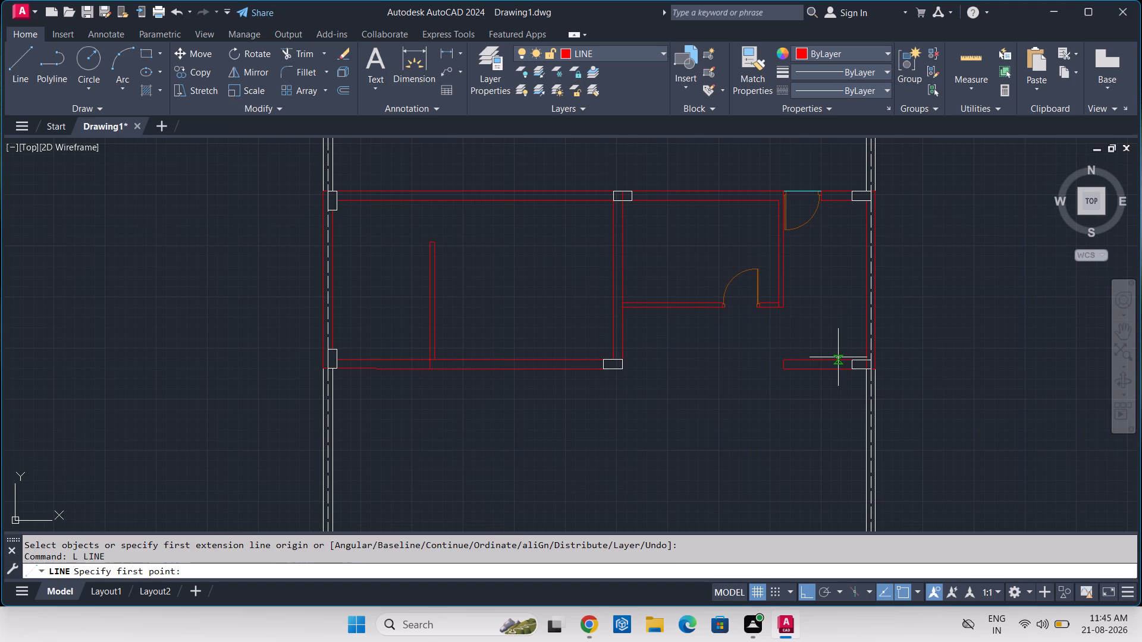
pyautogui.scroll(2, 688, 354)
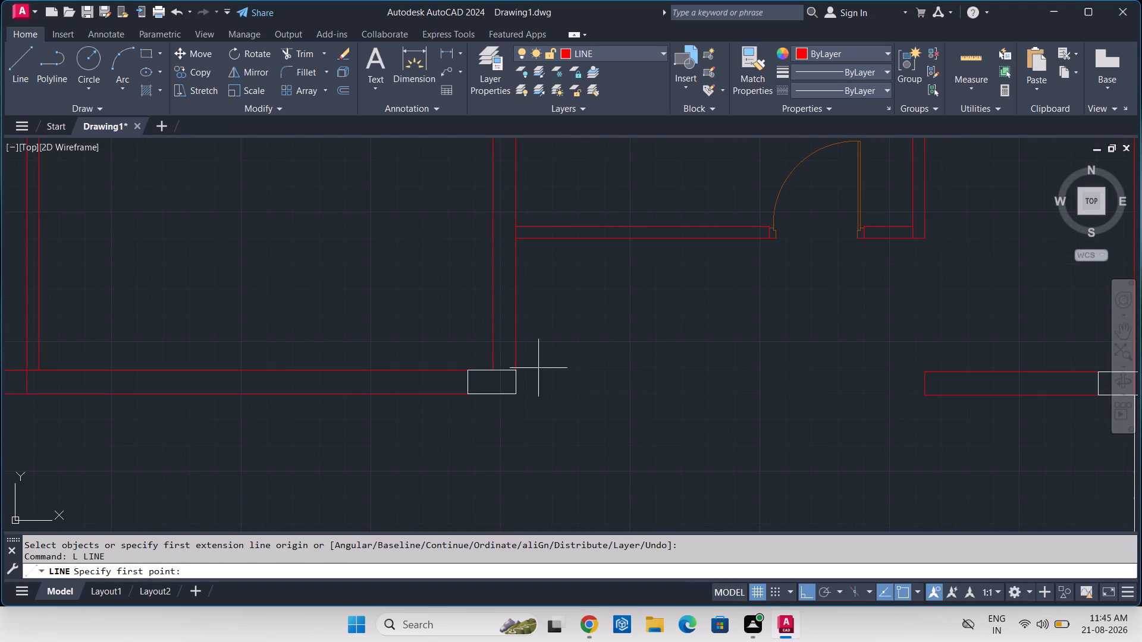
pyautogui.click(512, 368)
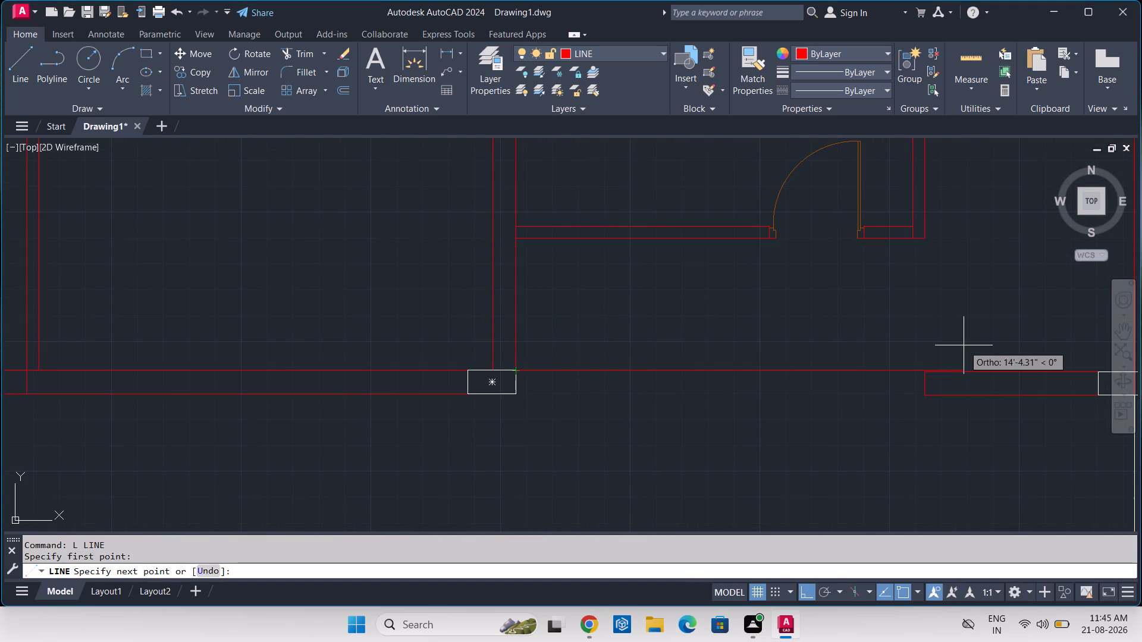
pyautogui.click(964, 345)
pyautogui.press('Escape')
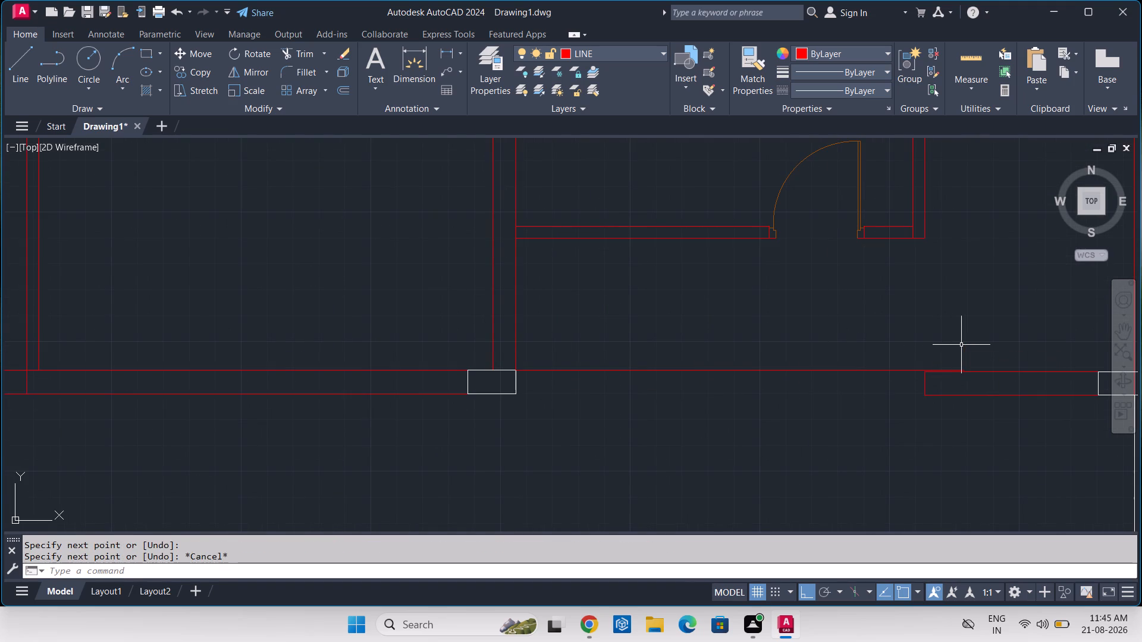
# Move the lower-right wall segment and its column vertically so the wall's upper-left corner meets the horizontal guide line.
pyautogui.scroll(-1, 964, 342)
pyautogui.scroll(2, 1049, 363)
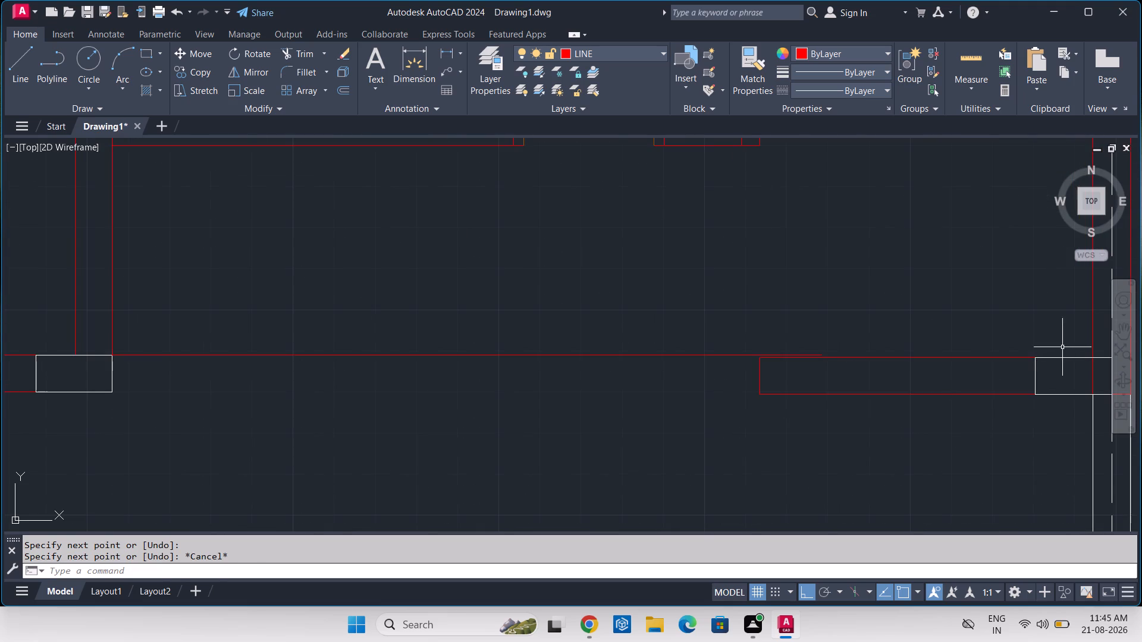
pyautogui.click(1061, 346)
pyautogui.click(1006, 414)
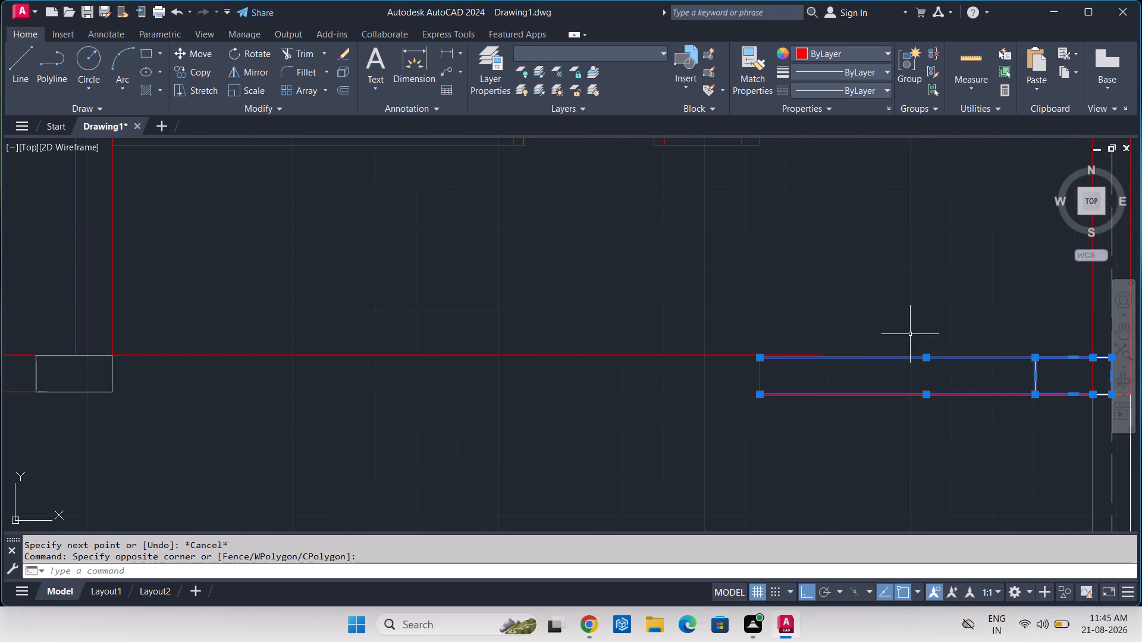
pyautogui.click(783, 379)
pyautogui.click(737, 382)
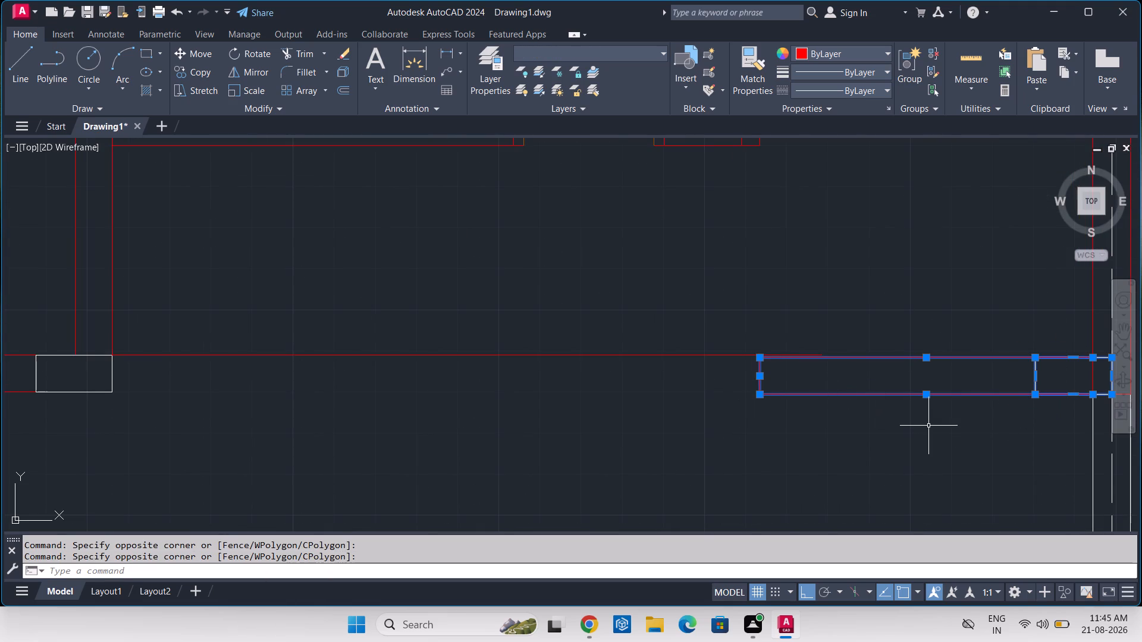
pyautogui.write('M')
pyautogui.press('space')
pyautogui.scroll(2, 796, 344)
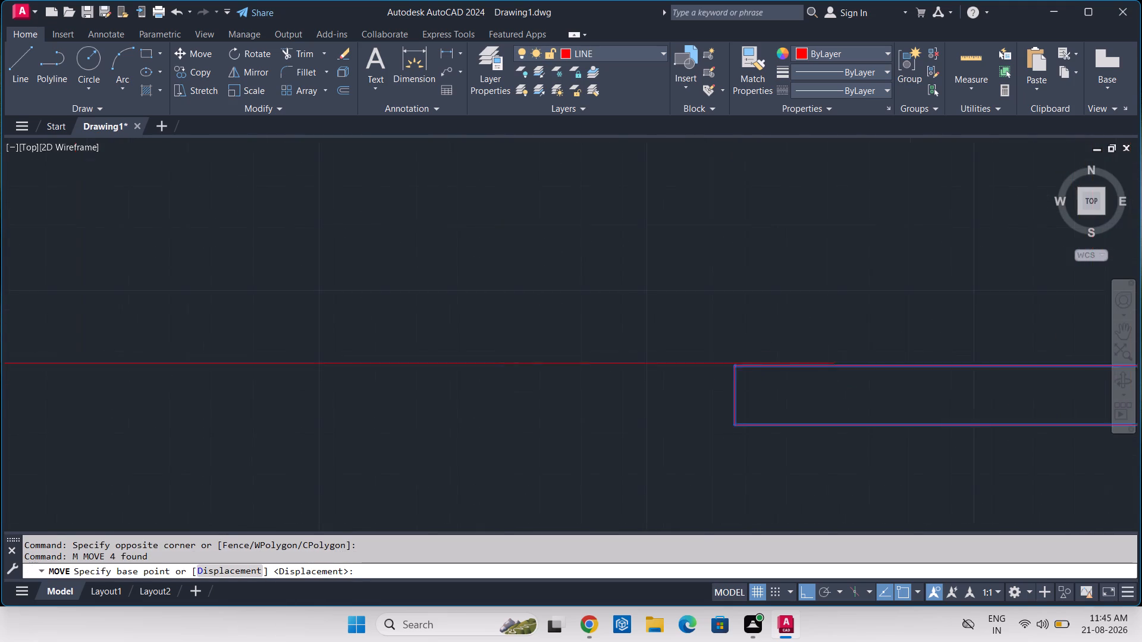
pyautogui.scroll(2, 763, 355)
pyautogui.click(581, 421)
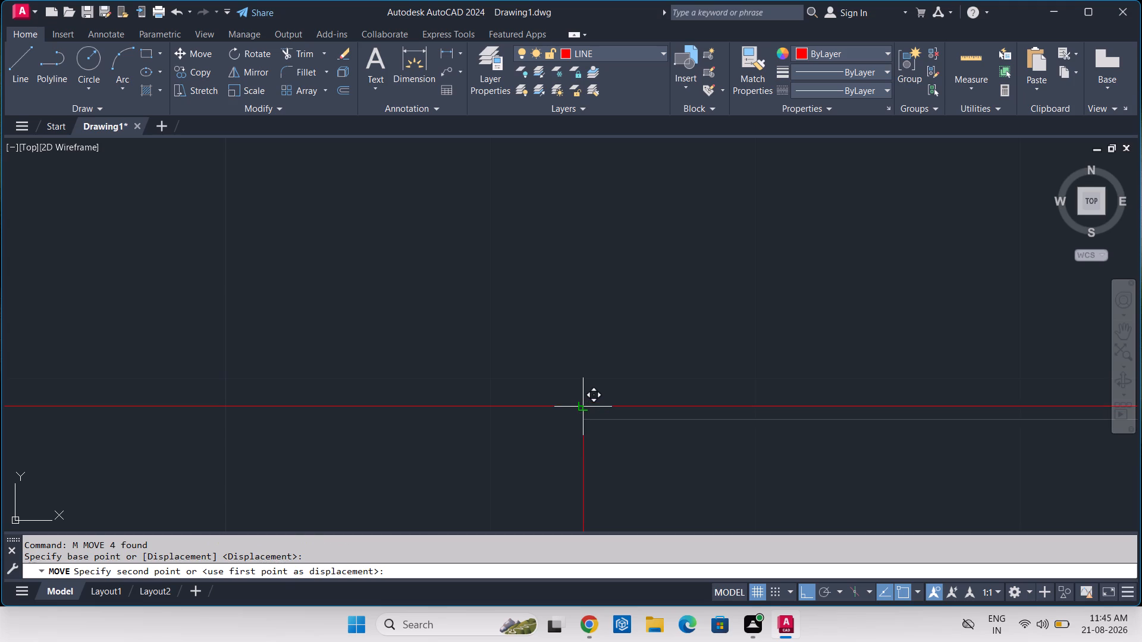
pyautogui.click(582, 407)
# Delete the horizontal guide line between the lower middle column and the lower-right wall segment.
pyautogui.click(533, 358)
pyautogui.click(424, 430)
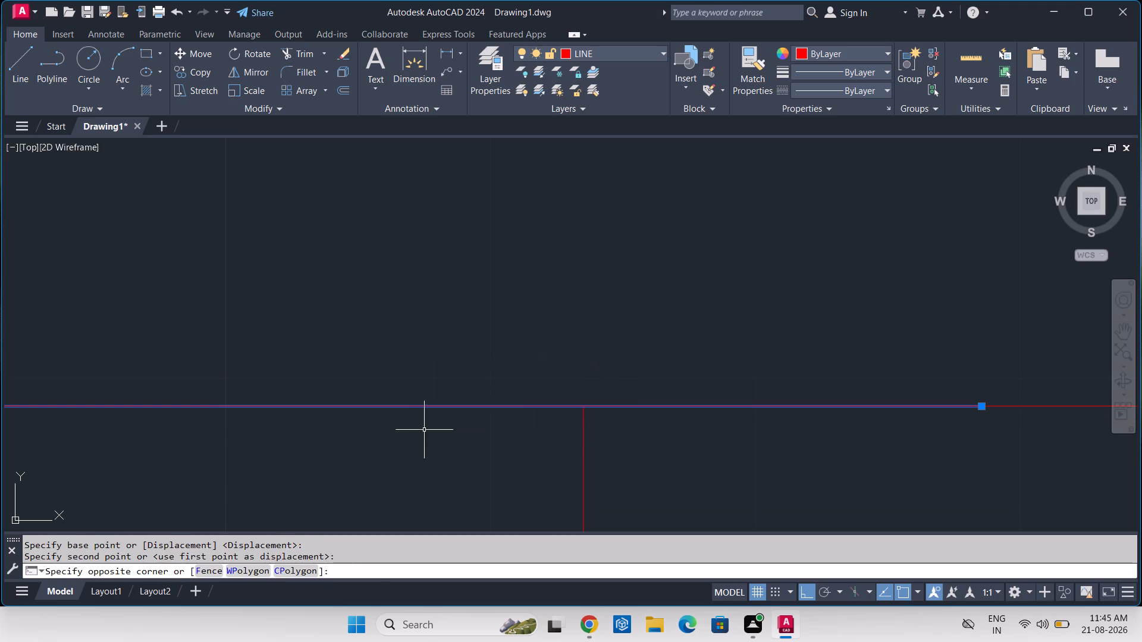
pyautogui.press('Delete')
pyautogui.scroll(-7, 742, 433)
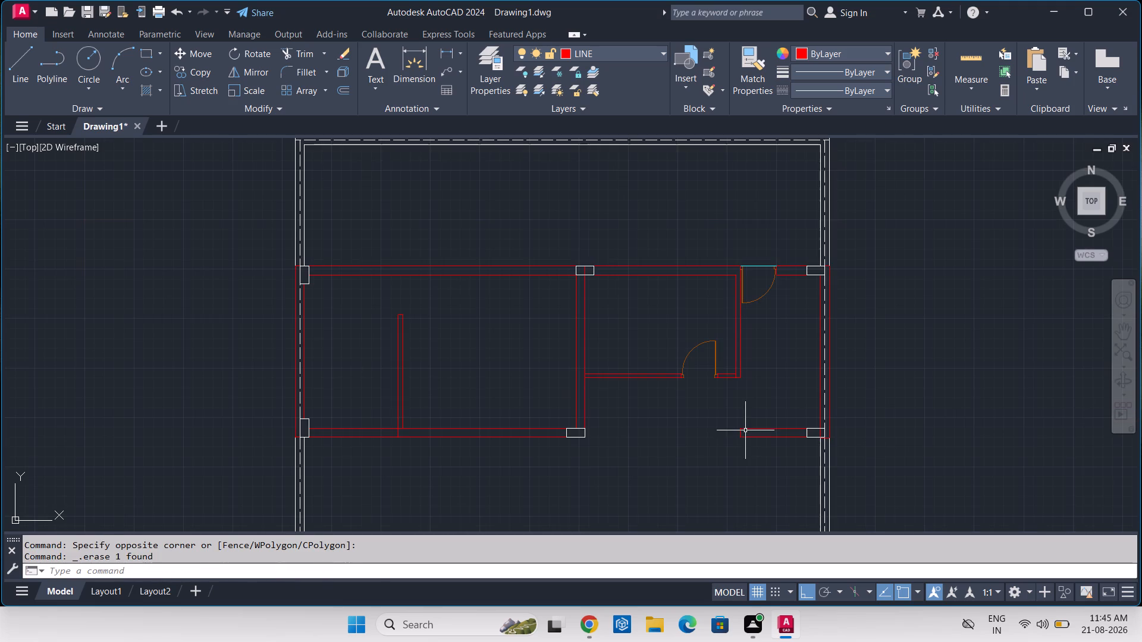
# Draw a line across the right vertical wall, from inner to outer face, level with the lower-right column's bottom edge.
pyautogui.moveTo(720, 479); pyautogui.dragTo(725, 438, button='middle')
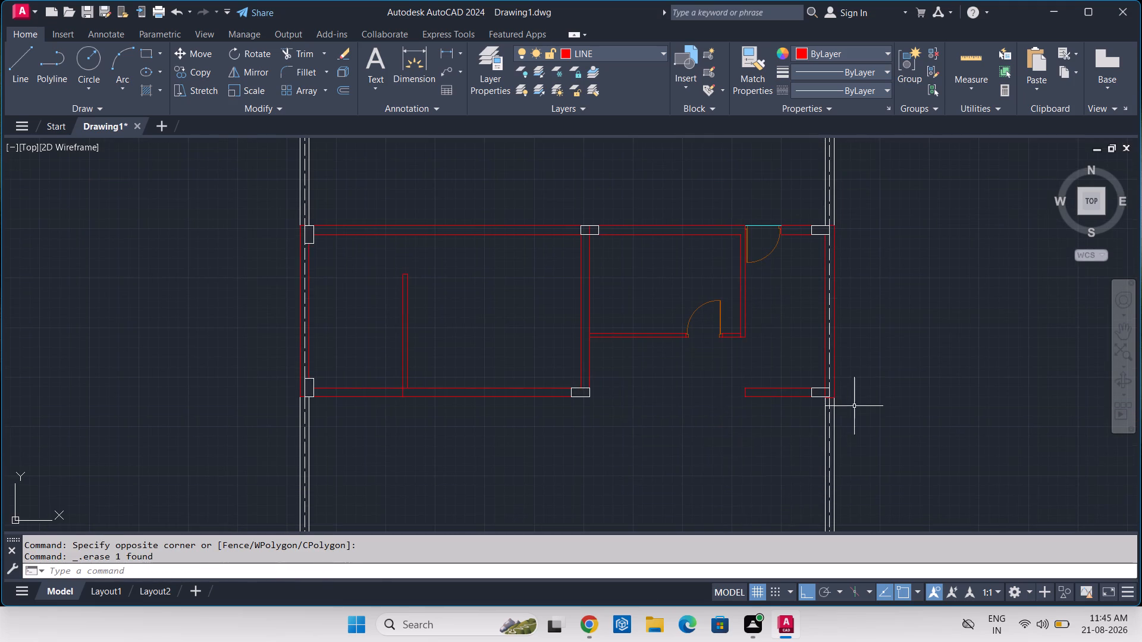
pyautogui.scroll(3, 854, 405)
pyautogui.scroll(2, 793, 386)
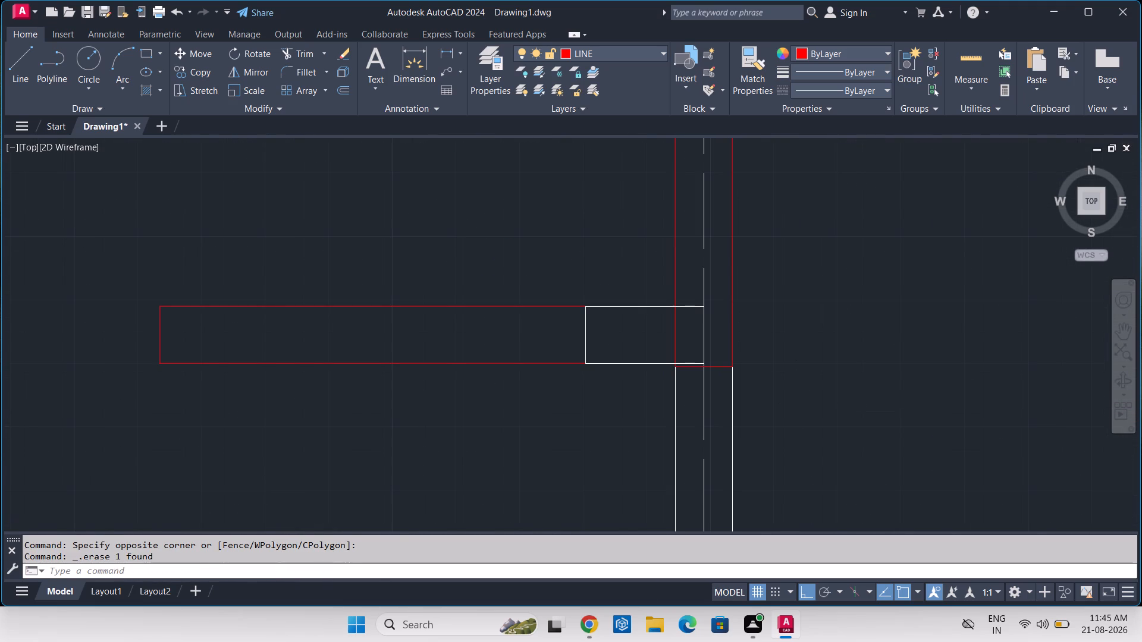
pyautogui.write('L')
pyautogui.press('space')
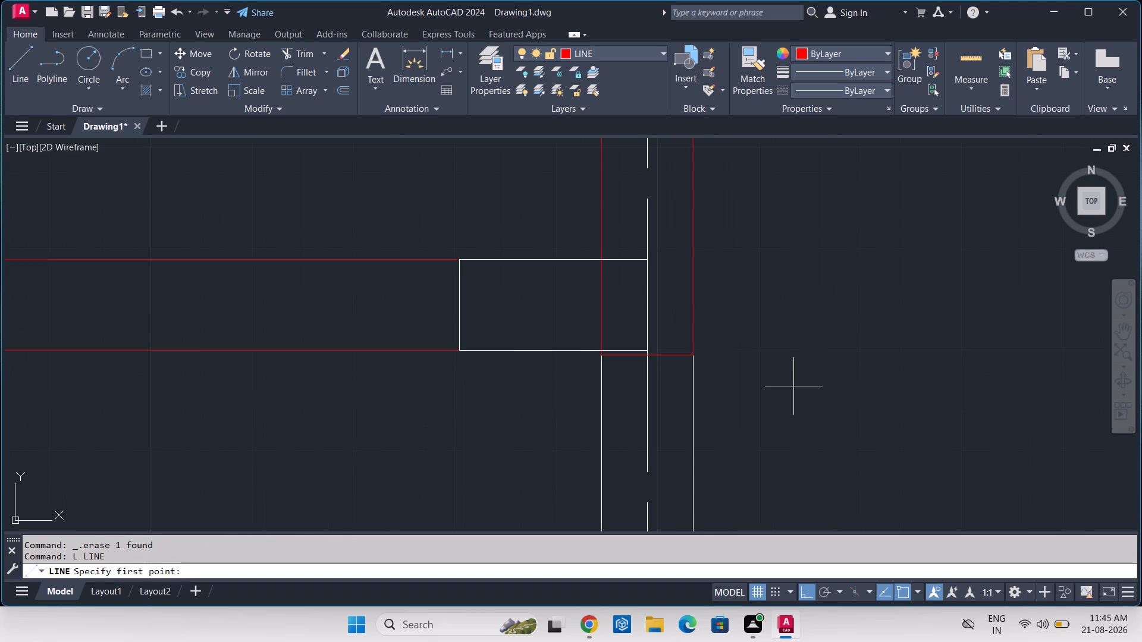
pyautogui.click(605, 352)
pyautogui.click(690, 347)
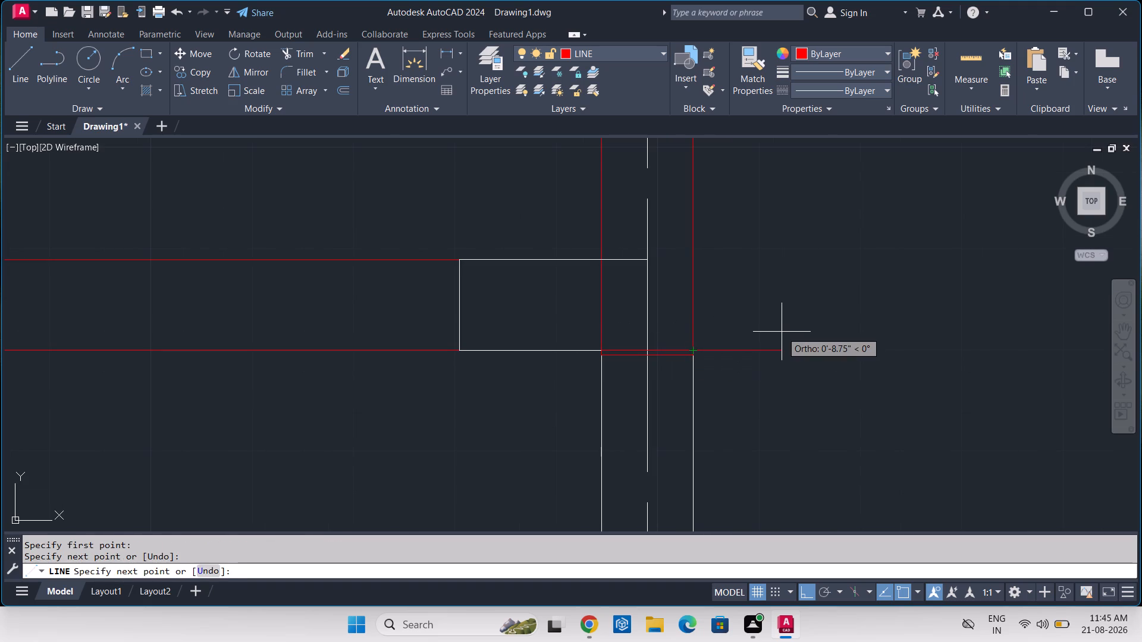
pyautogui.press('Return')
# Trim away the right vertical wall's old end line and its red face stubs below the line level with the lower-right column's bottom.
pyautogui.write('TR')
pyautogui.press('space')
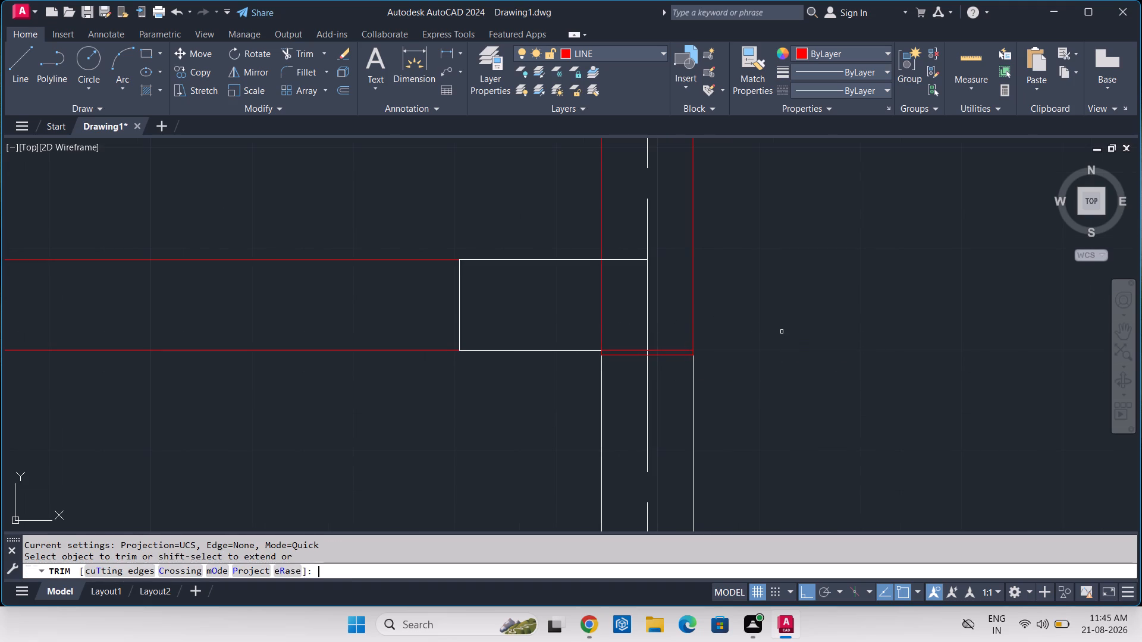
pyautogui.scroll(4, 634, 354)
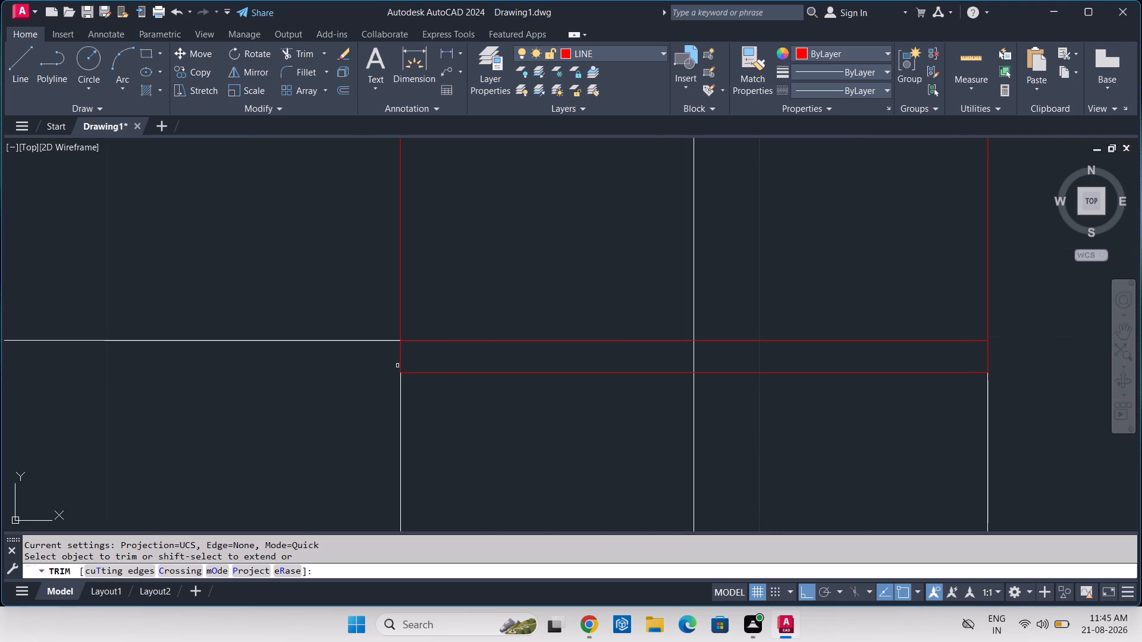
pyautogui.click(401, 366)
pyautogui.click(437, 364)
pyautogui.click(459, 380)
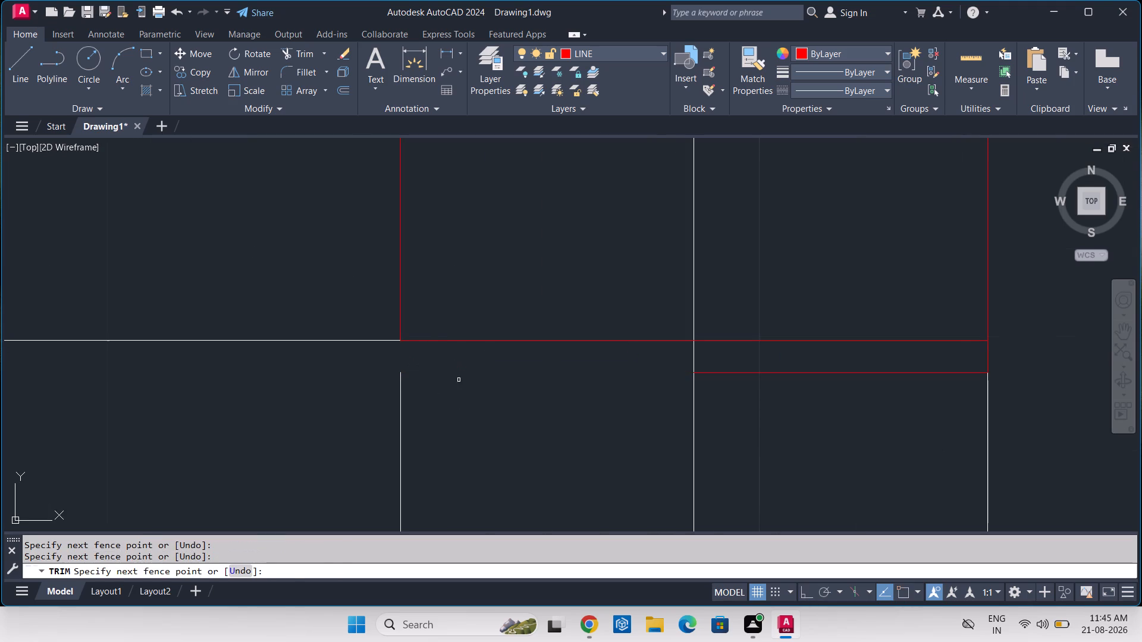
pyautogui.click(776, 367)
pyautogui.click(800, 372)
pyautogui.click(895, 370)
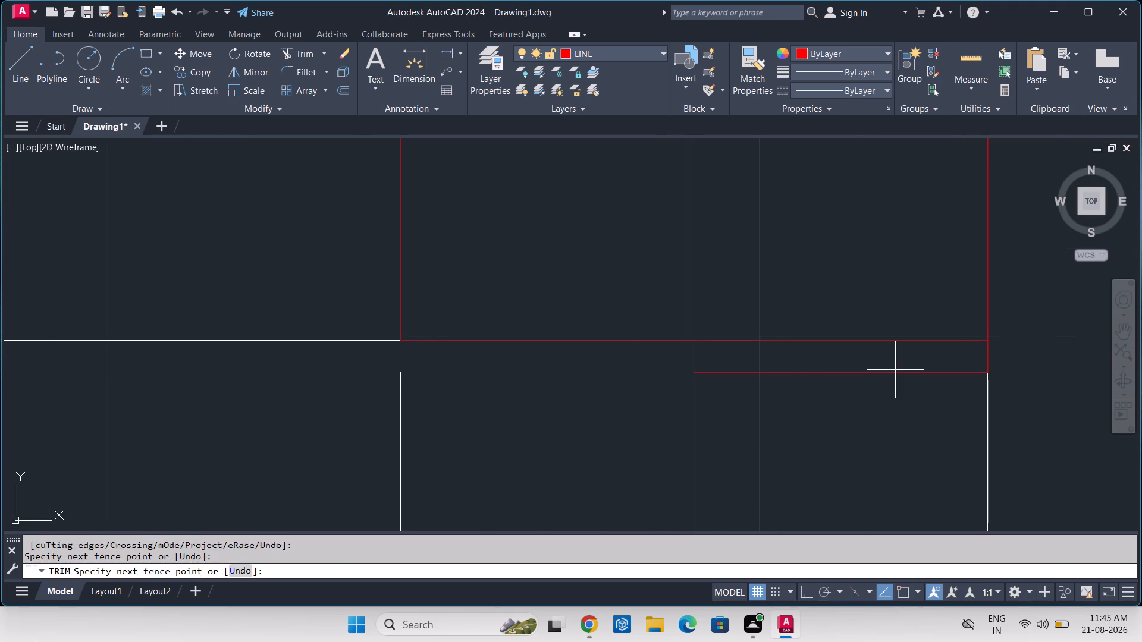
pyautogui.click(889, 387)
pyautogui.click(986, 366)
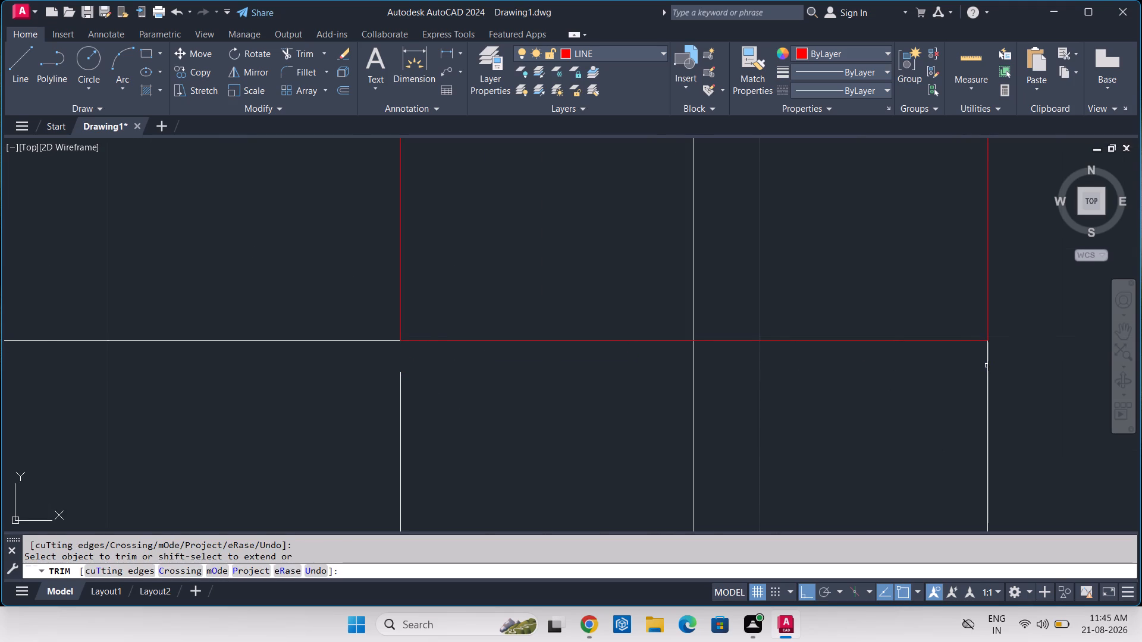
pyautogui.press('Escape')
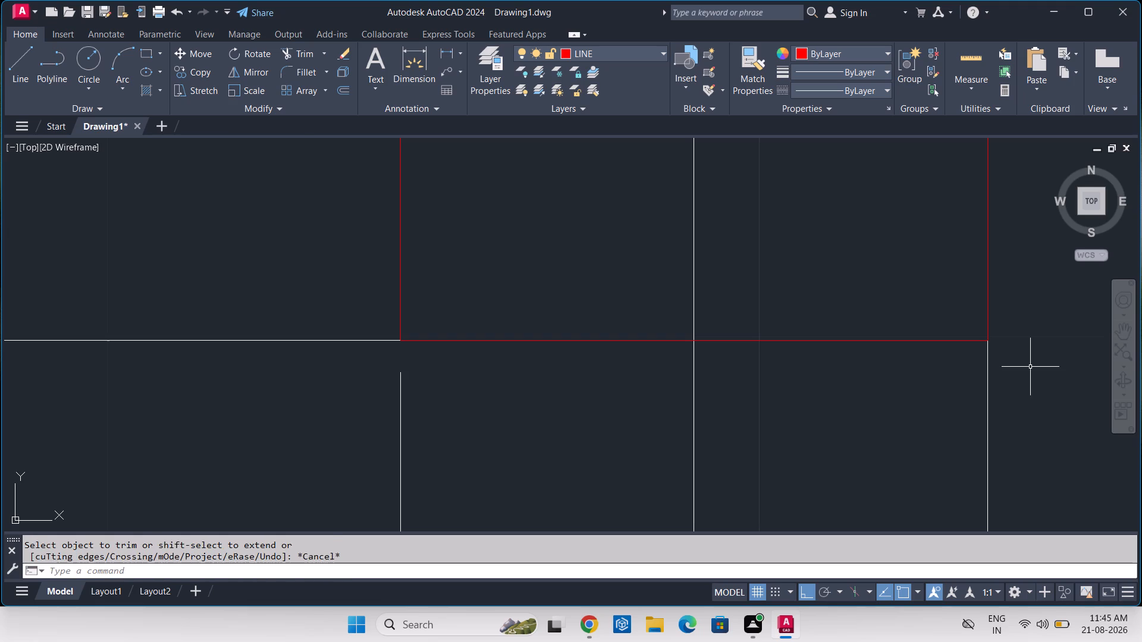
# Extend the white inner boundary line of the right wall up to the red line at the lower-right column's bottom edge.
pyautogui.write('EX')
pyautogui.press('space')
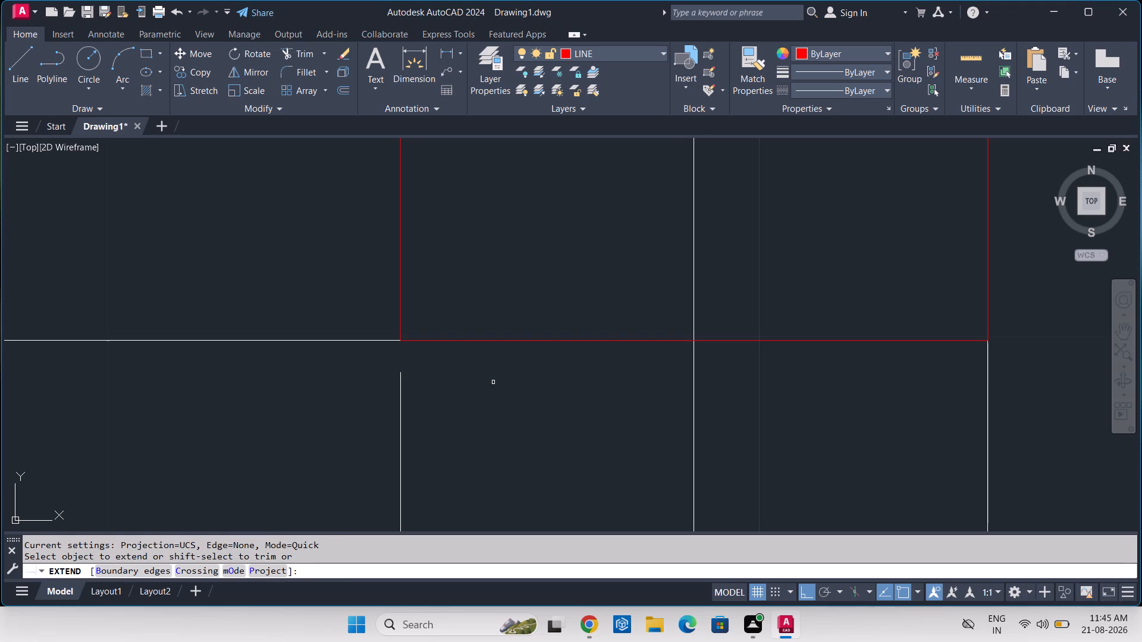
pyautogui.click(399, 385)
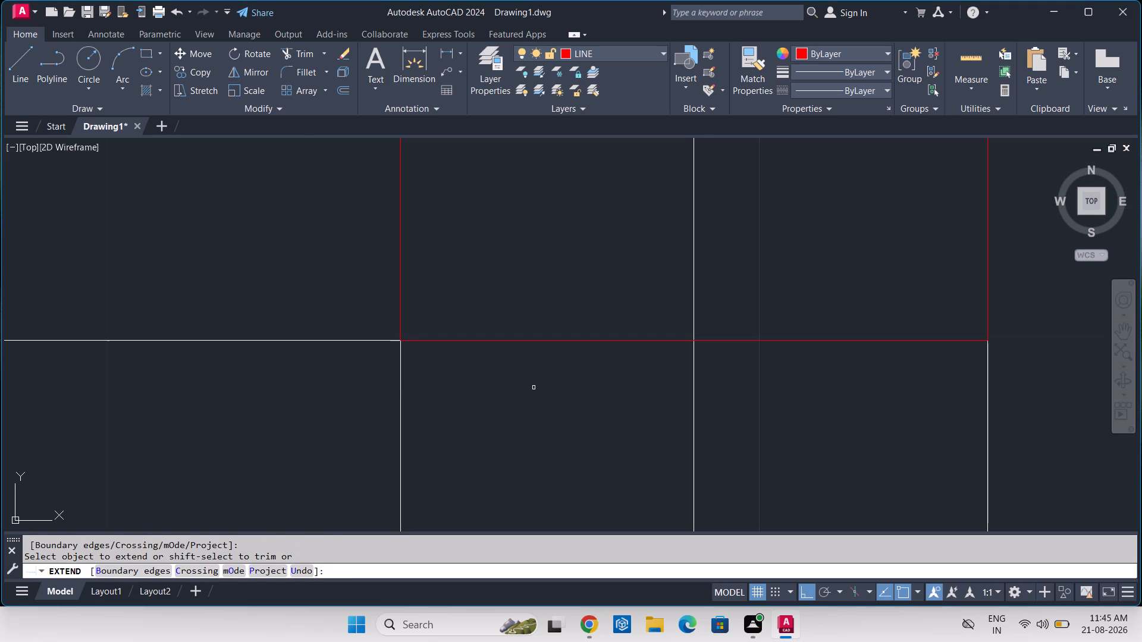
pyautogui.press('Escape')
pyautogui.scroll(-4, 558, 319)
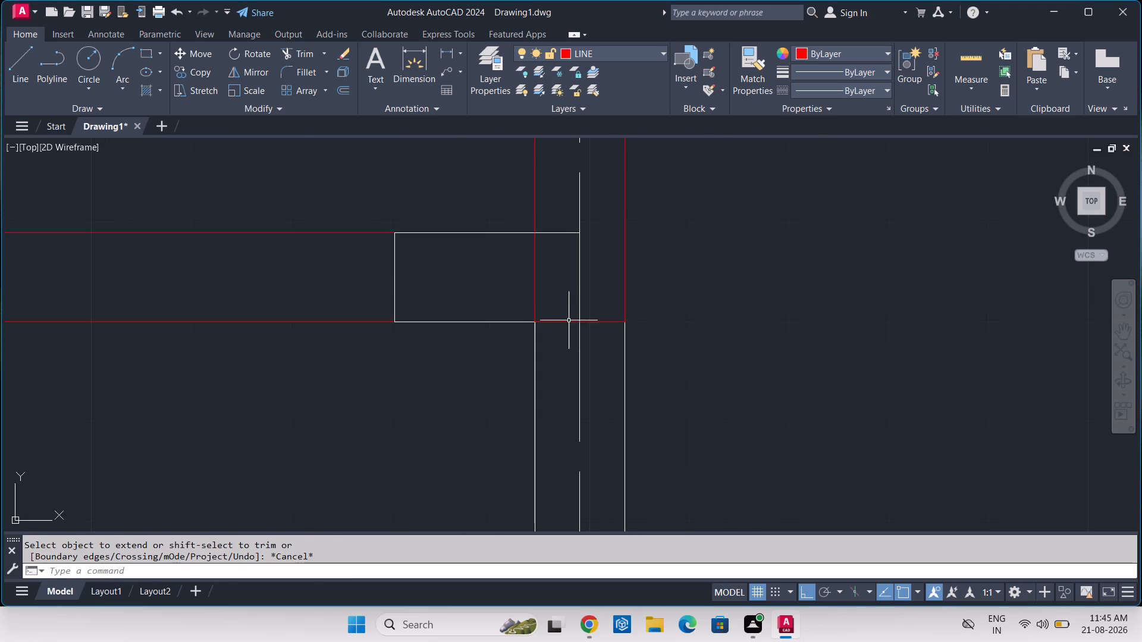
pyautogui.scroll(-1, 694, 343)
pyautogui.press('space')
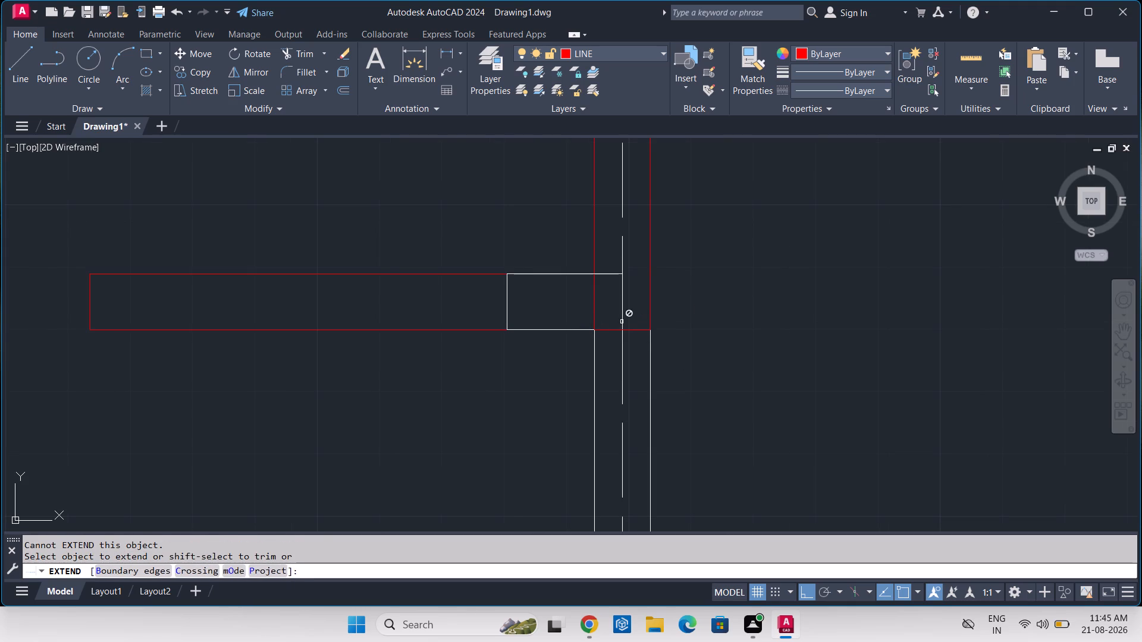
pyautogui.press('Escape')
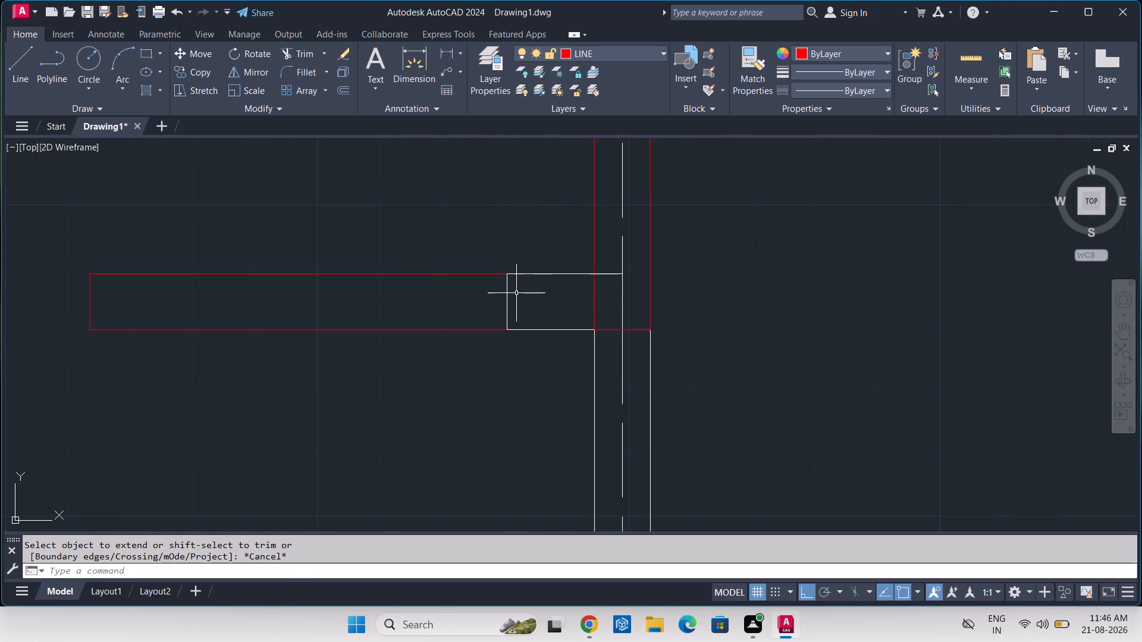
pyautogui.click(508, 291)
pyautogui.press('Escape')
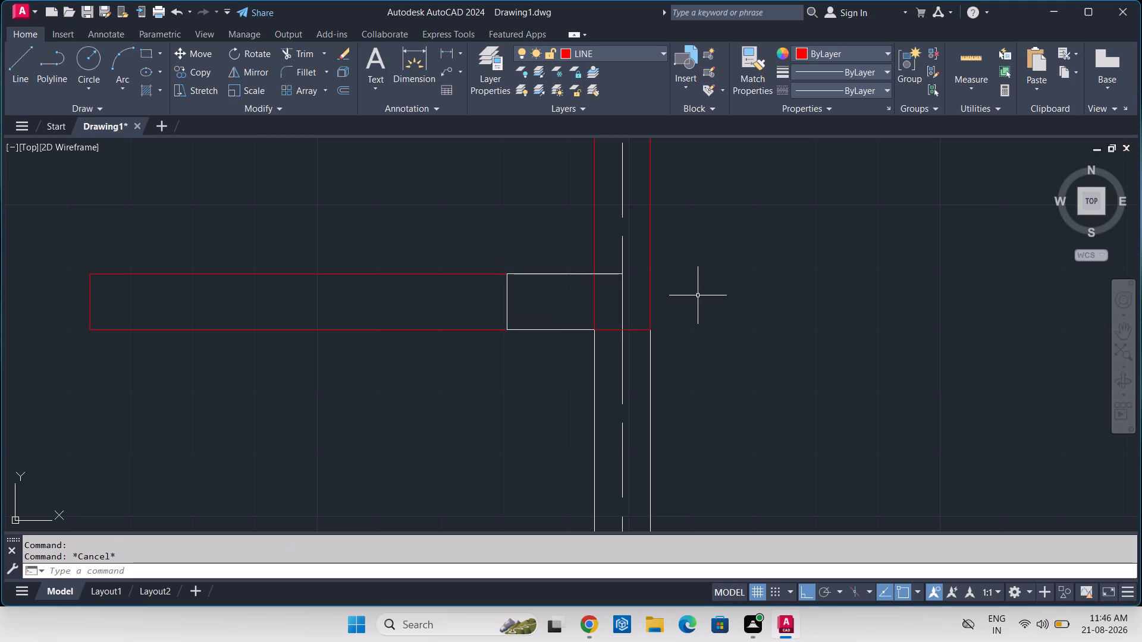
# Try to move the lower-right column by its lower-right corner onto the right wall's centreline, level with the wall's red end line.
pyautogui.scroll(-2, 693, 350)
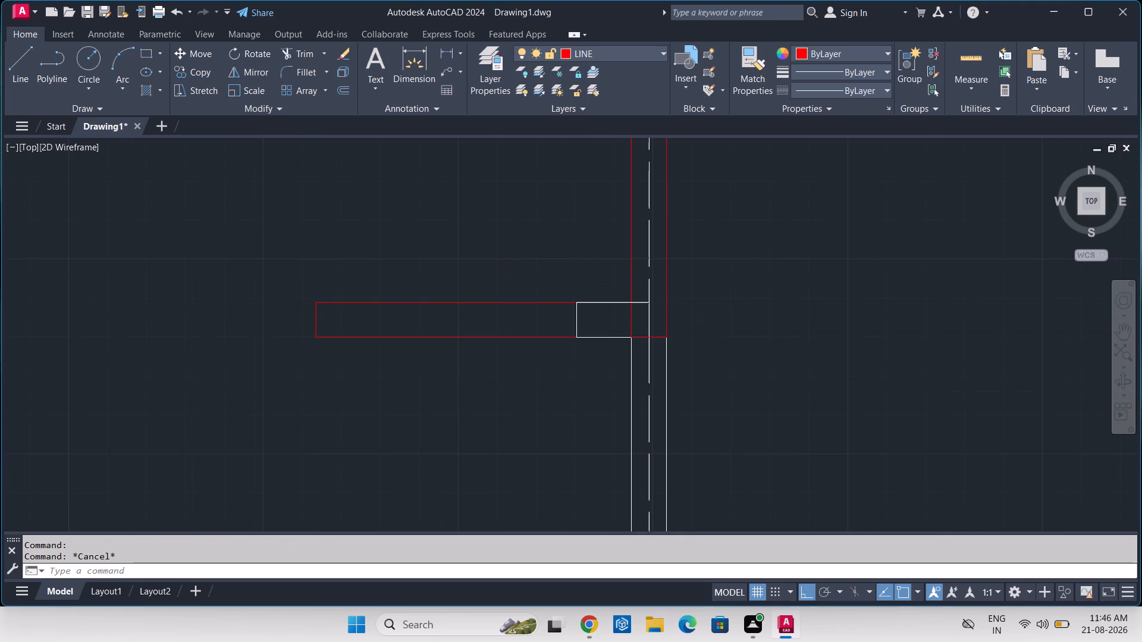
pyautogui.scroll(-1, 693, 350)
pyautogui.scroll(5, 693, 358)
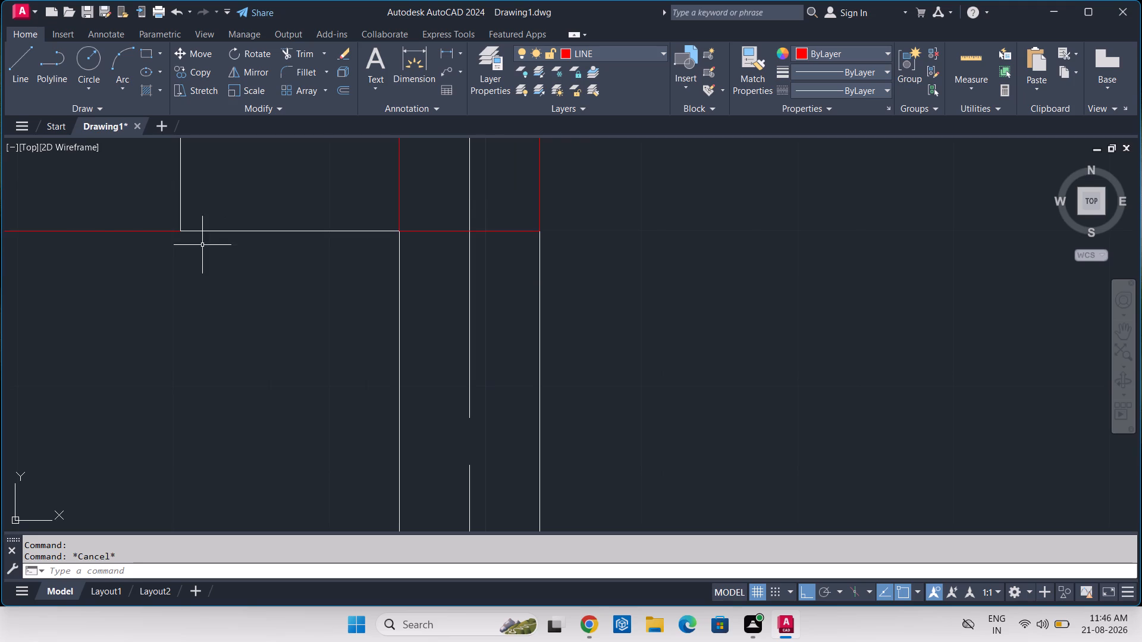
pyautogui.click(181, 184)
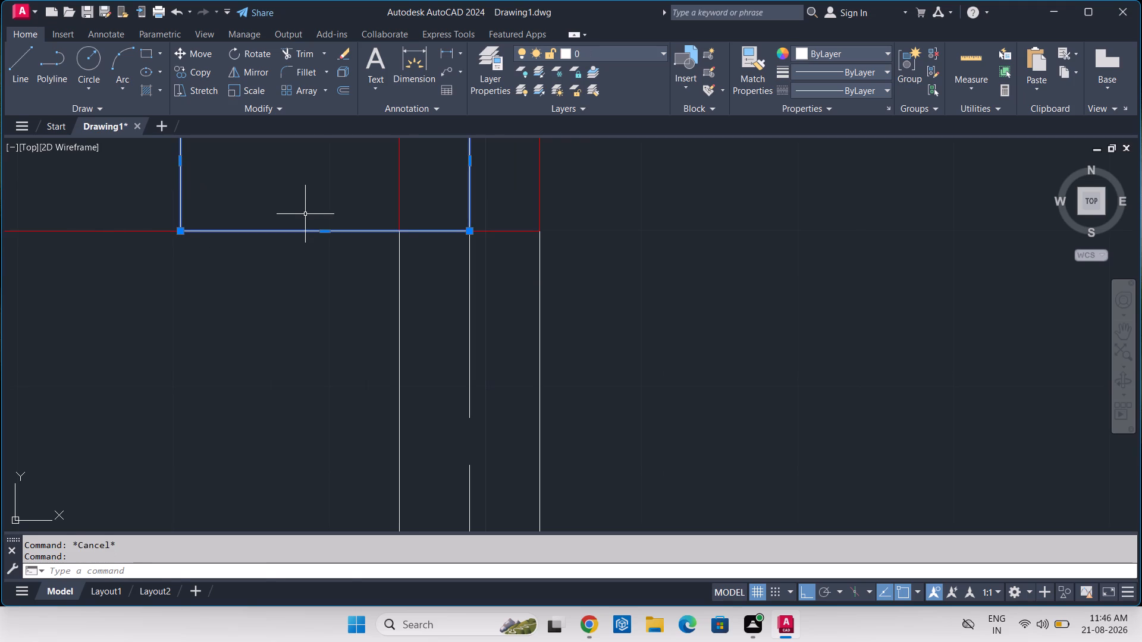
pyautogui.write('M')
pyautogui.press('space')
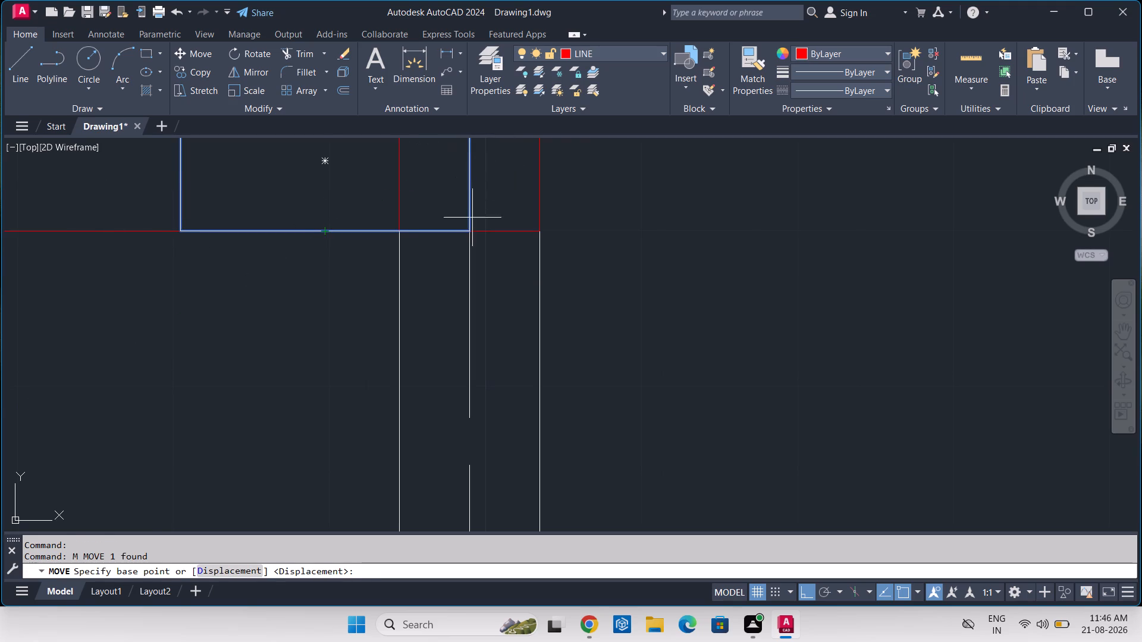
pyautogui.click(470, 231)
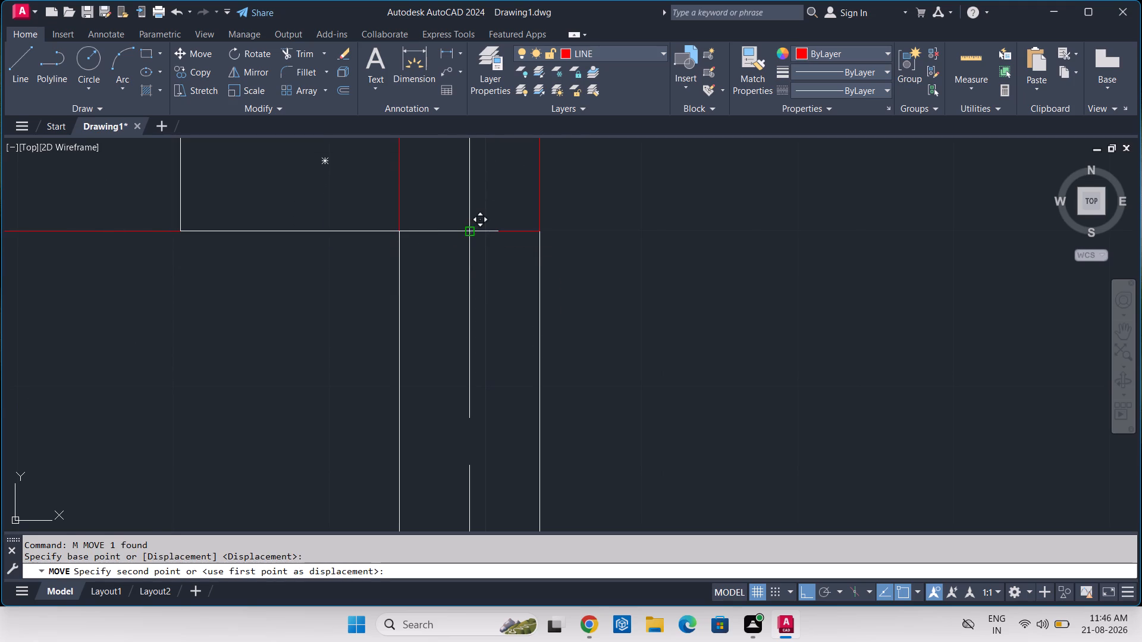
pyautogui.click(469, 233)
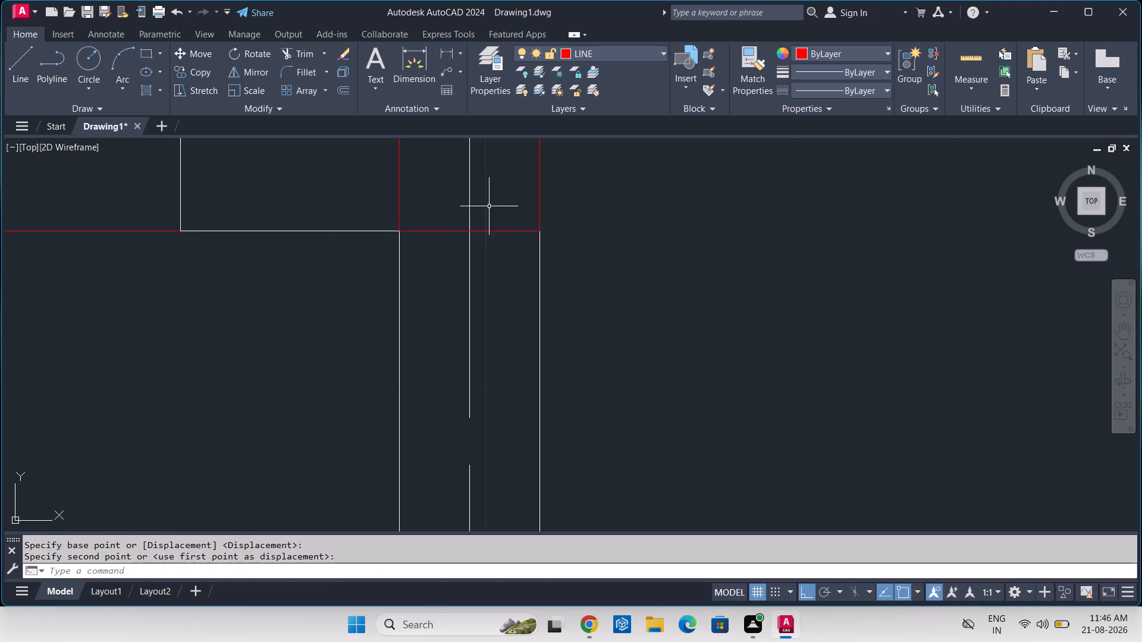
# Trim the right wall's inner face line and red end line where they cross inside the lower-right column.
pyautogui.write('TR')
pyautogui.press('space')
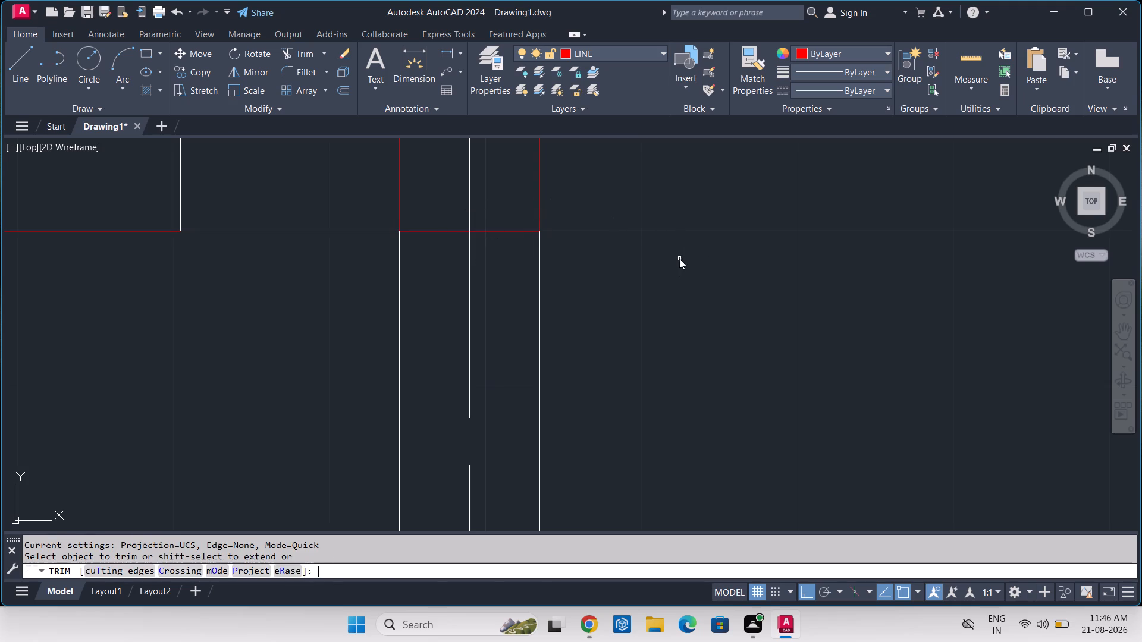
pyautogui.click(357, 180)
pyautogui.moveTo(419, 174); pyautogui.dragTo(435, 238, button='middle')
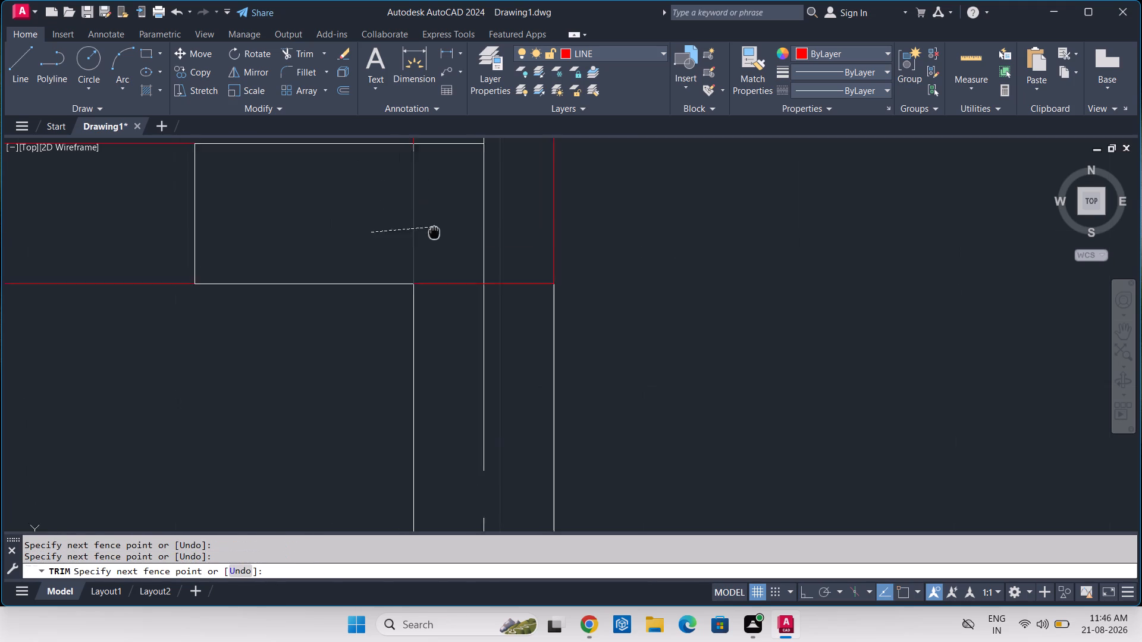
pyautogui.moveTo(435, 238); pyautogui.dragTo(438, 258, button='middle')
pyautogui.click(438, 247)
pyautogui.scroll(4, 419, 184)
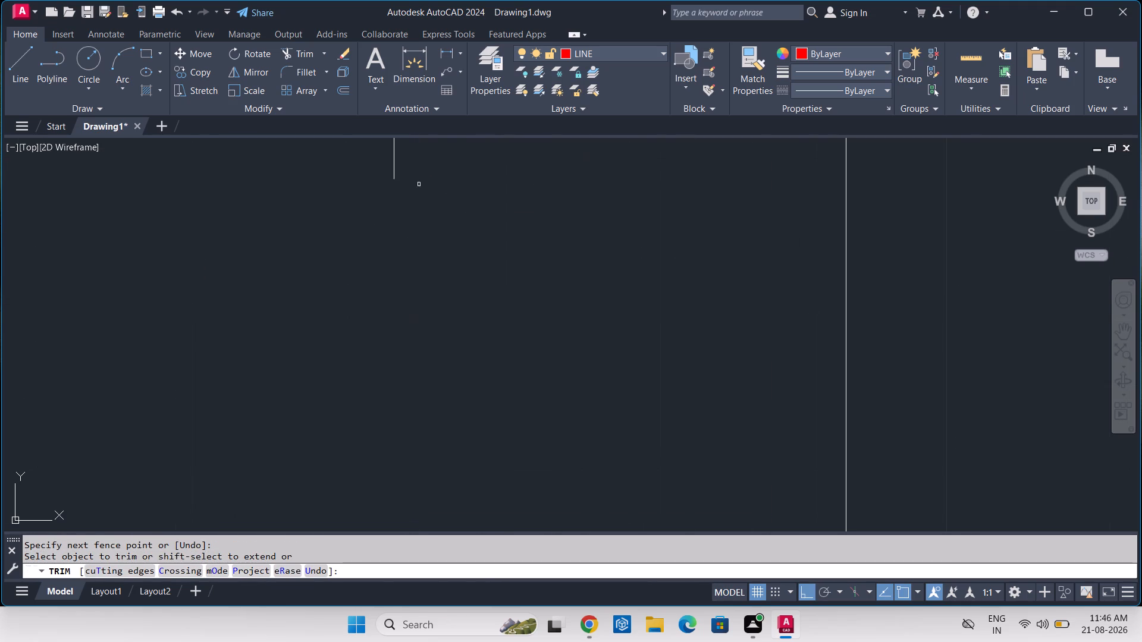
pyautogui.click(381, 171)
pyautogui.click(424, 158)
pyautogui.scroll(-4, 424, 158)
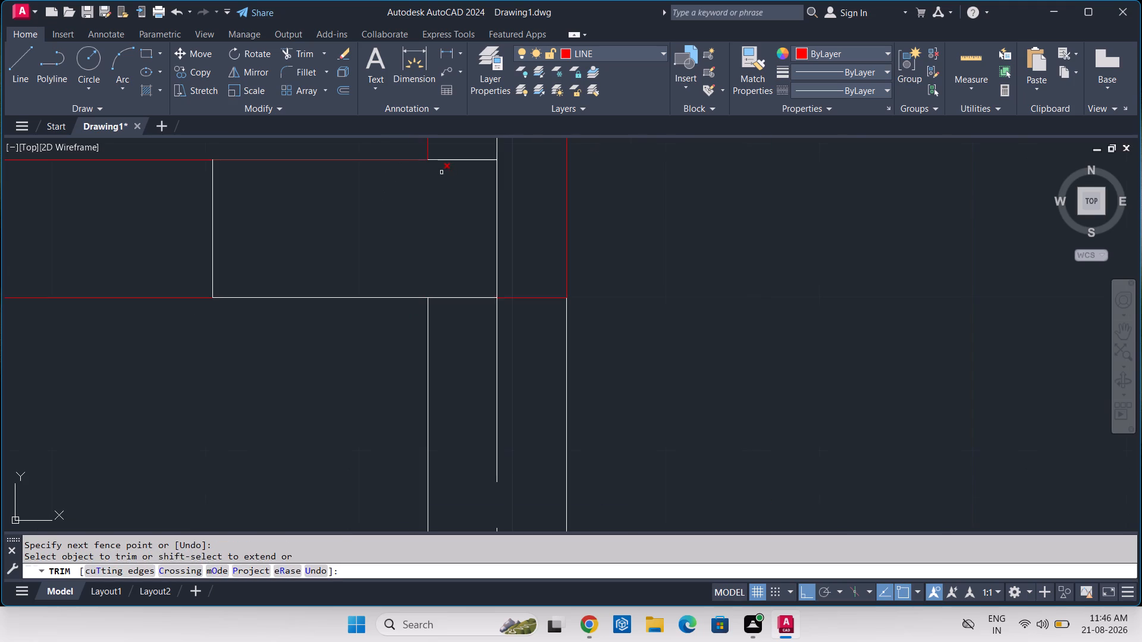
pyautogui.click(459, 298)
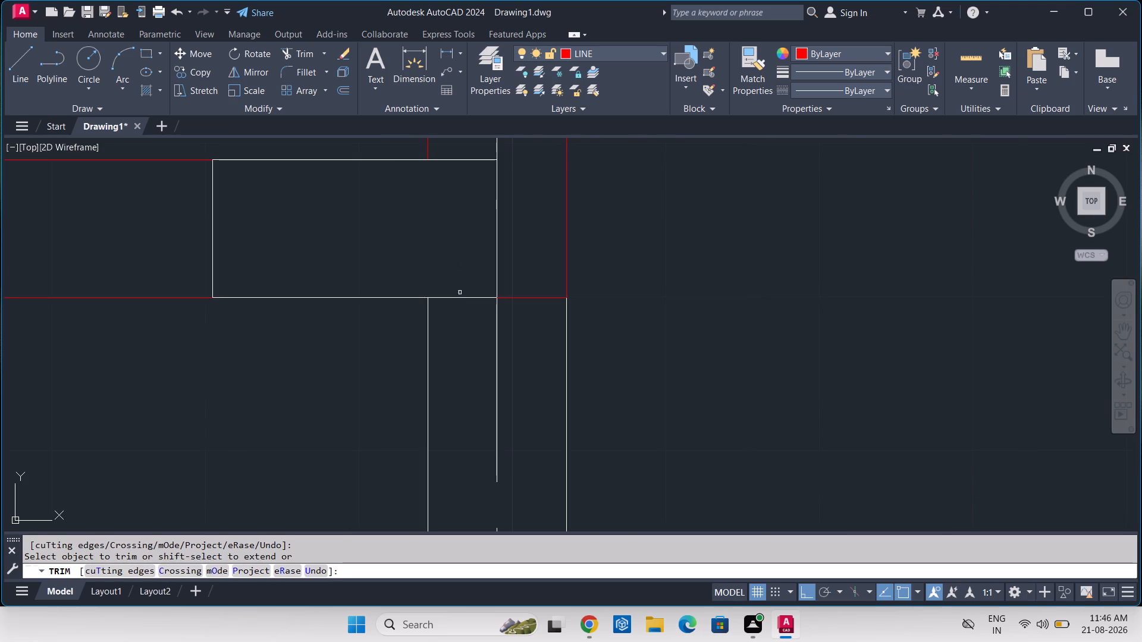
pyautogui.scroll(-2, 681, 271)
pyautogui.press('Escape')
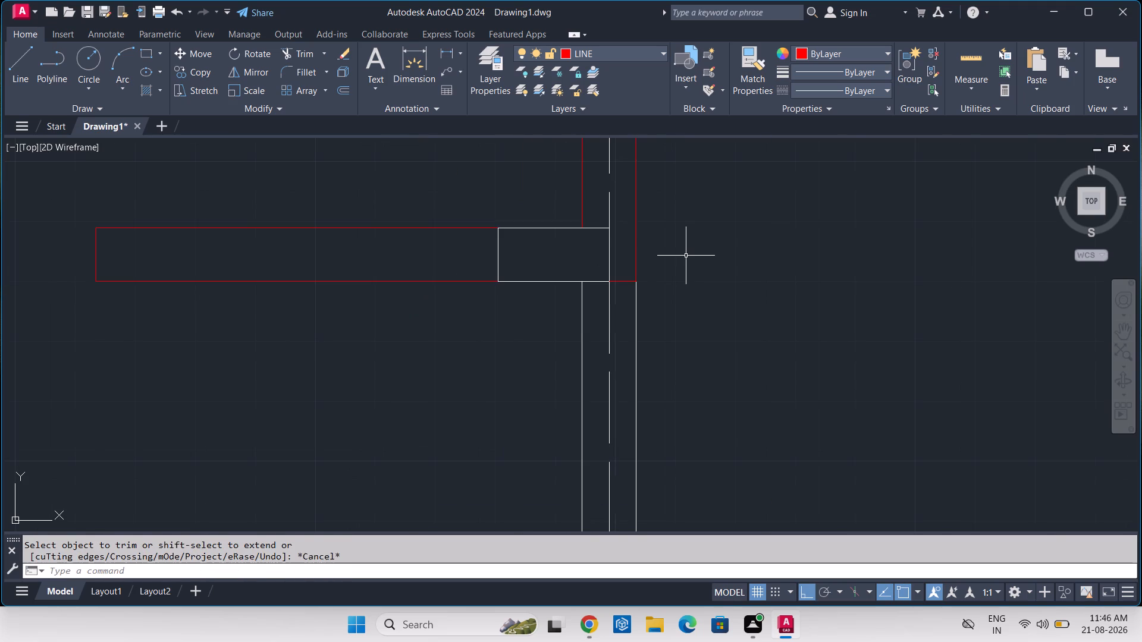
# Draw a line 14'-6" downward along the right wall's inner face, starting at the lower-right column's bottom edge.
pyautogui.scroll(-3, 686, 256)
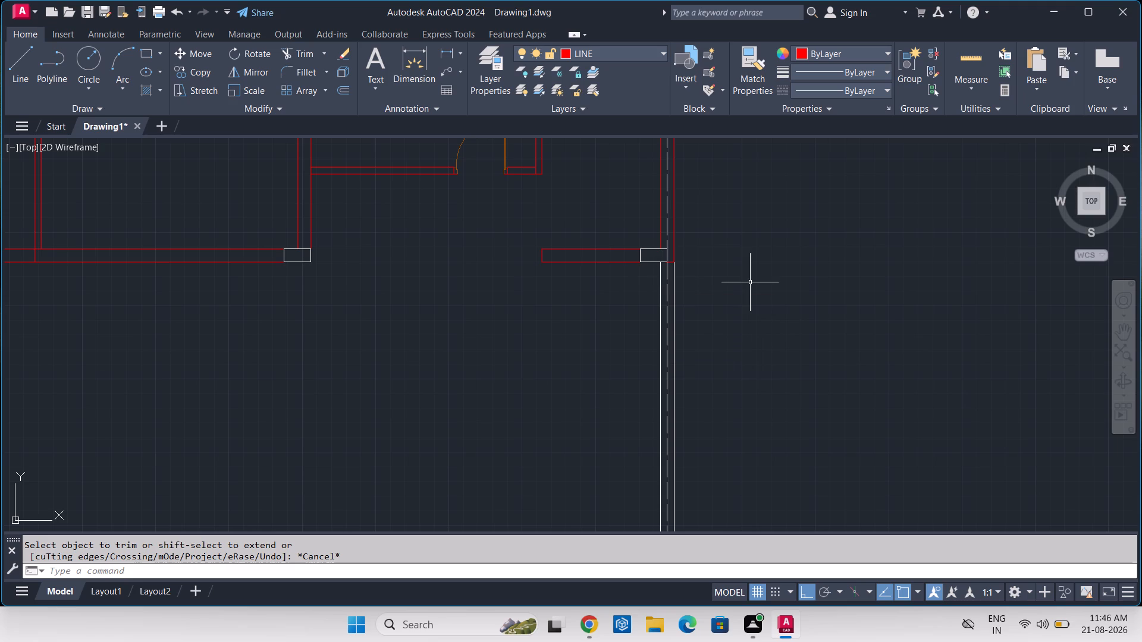
pyautogui.moveTo(764, 297); pyautogui.dragTo(765, 263, button='middle')
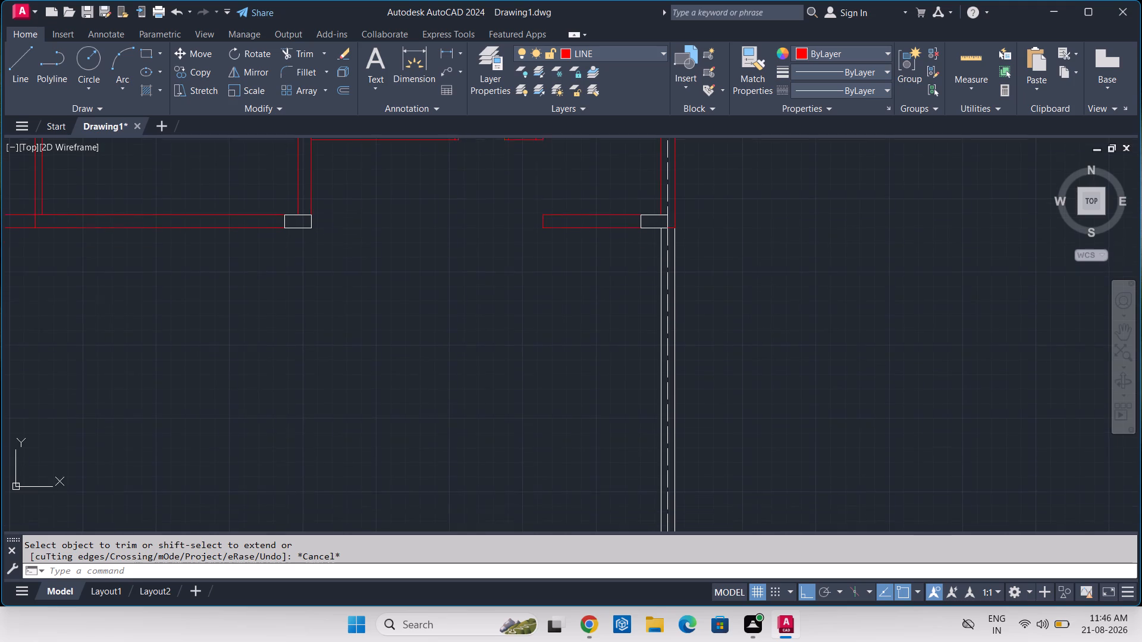
pyautogui.moveTo(765, 263); pyautogui.dragTo(769, 255, button='middle')
pyautogui.moveTo(769, 255); pyautogui.dragTo(776, 258, button='middle')
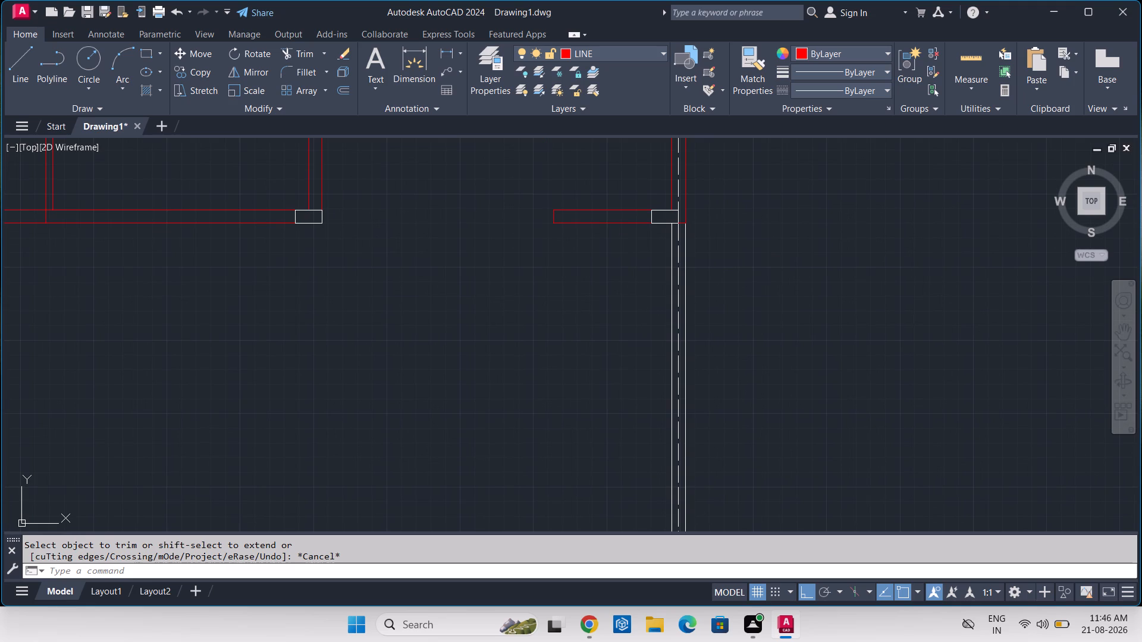
pyautogui.write('L')
pyautogui.press('space')
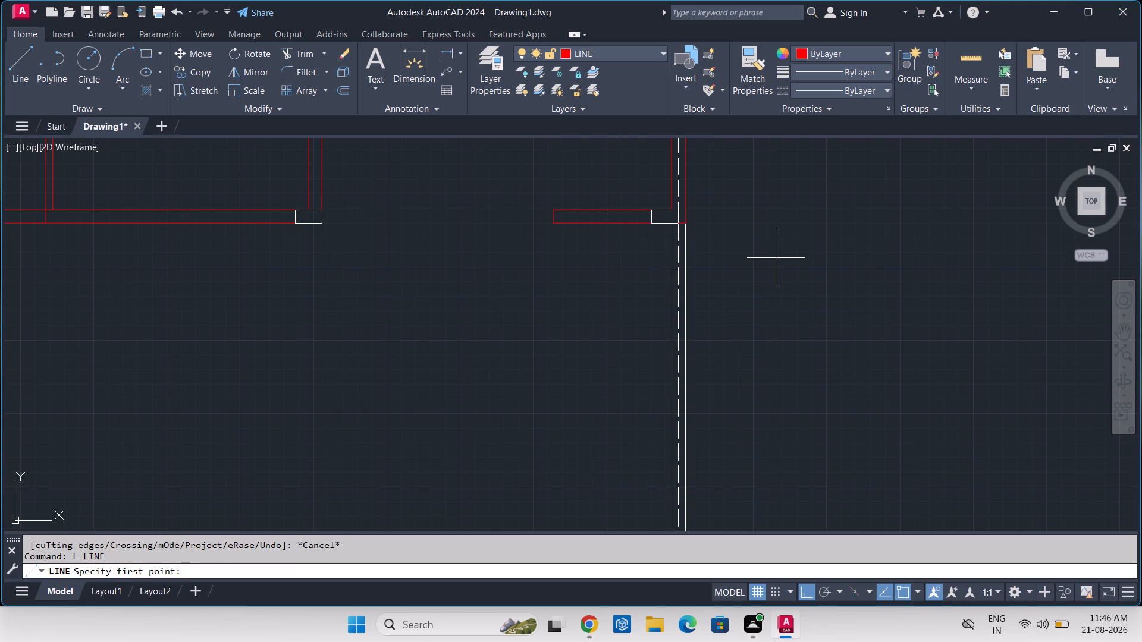
pyautogui.scroll(3, 667, 236)
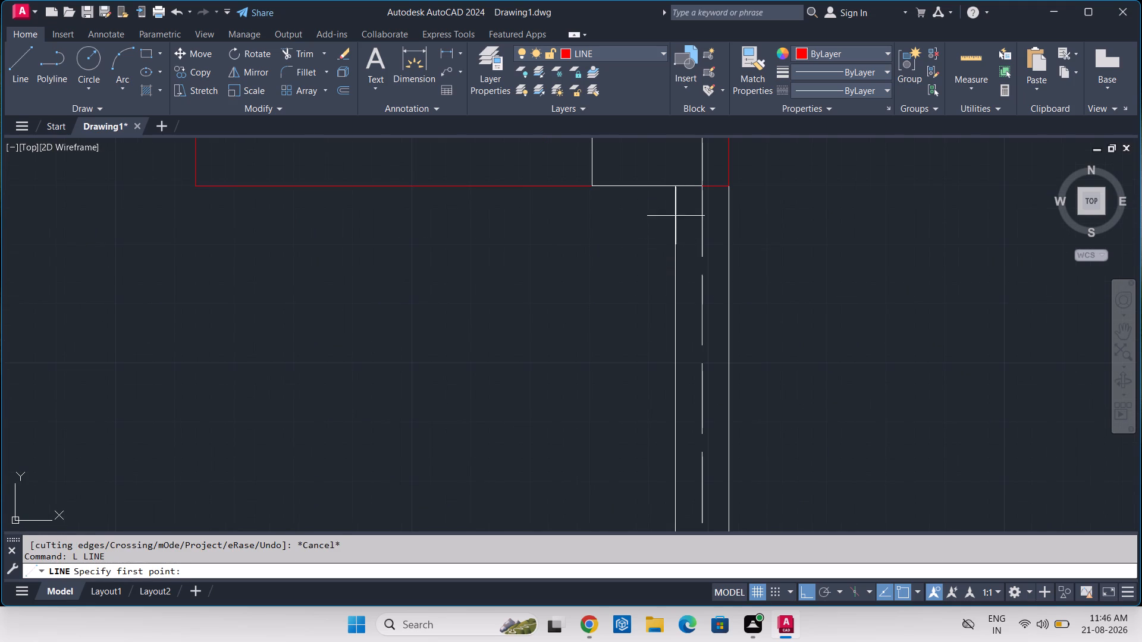
pyautogui.click(677, 187)
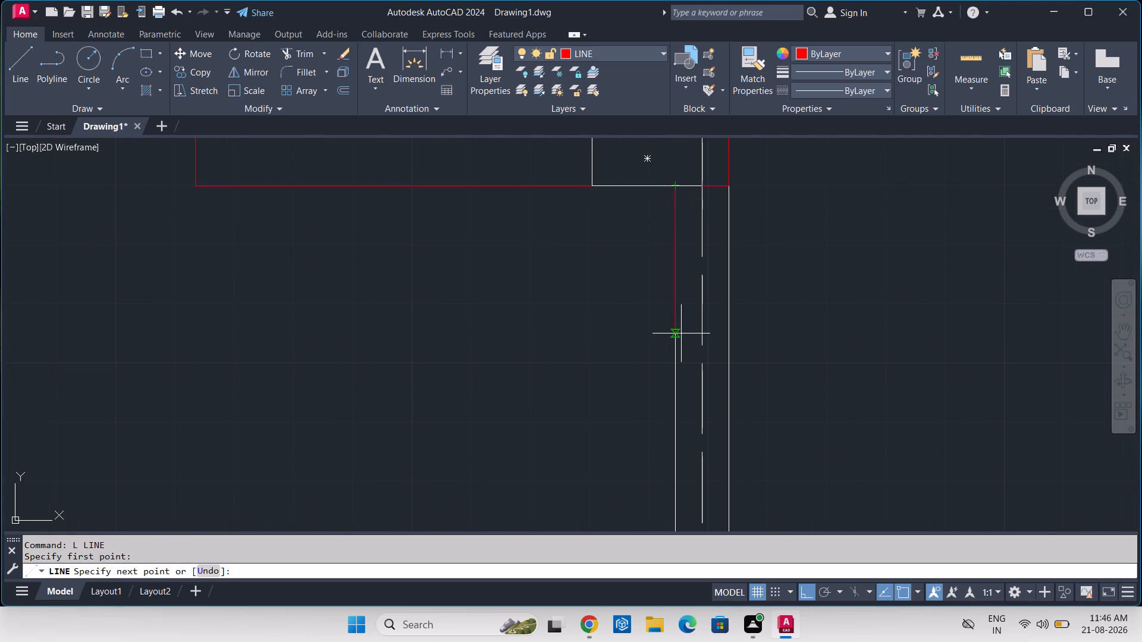
pyautogui.write("14'-6")
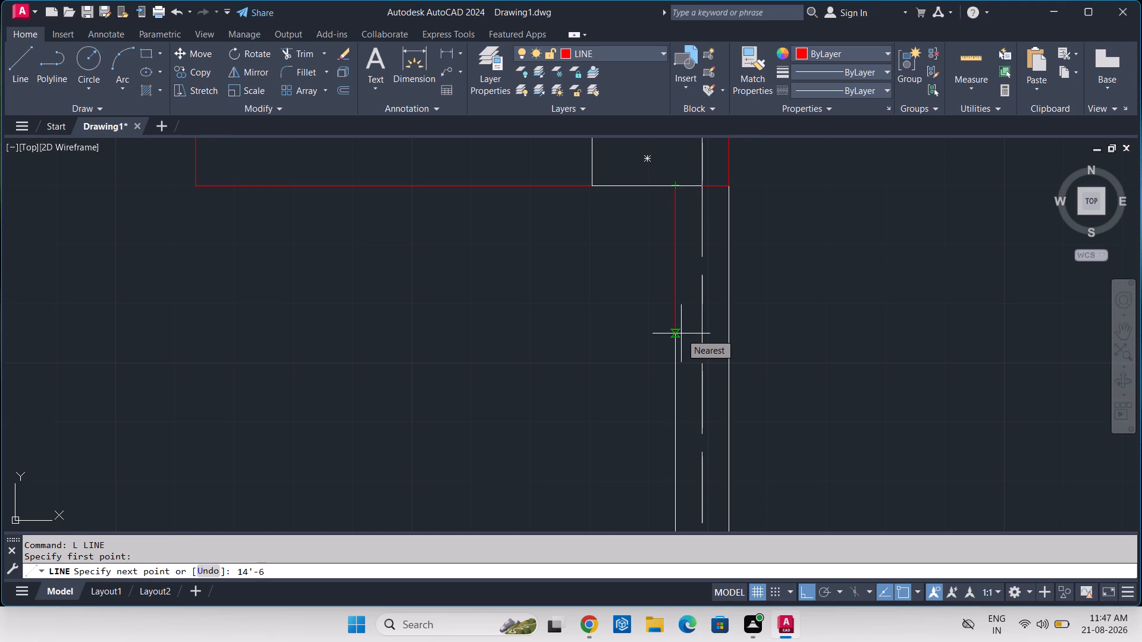
pyautogui.press('Return')
# Continue the line 20' horizontally to the left from the lower end of the 14'-6" segment.
pyautogui.scroll(-3, 681, 333)
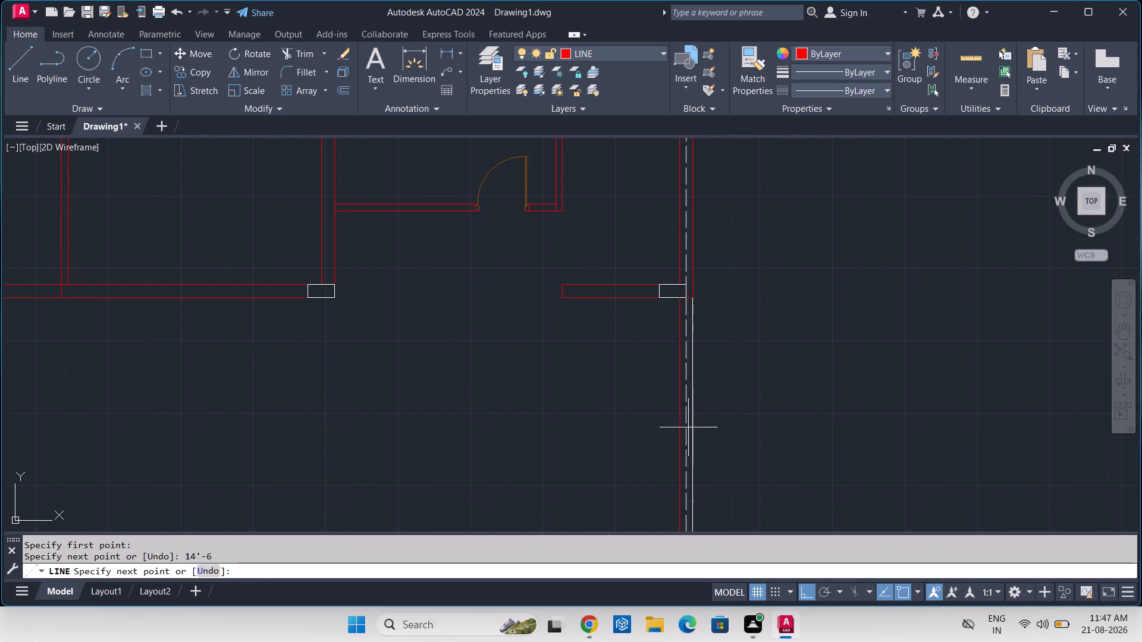
pyautogui.moveTo(688, 434); pyautogui.dragTo(704, 281, button='middle')
pyautogui.scroll(-2, 704, 281)
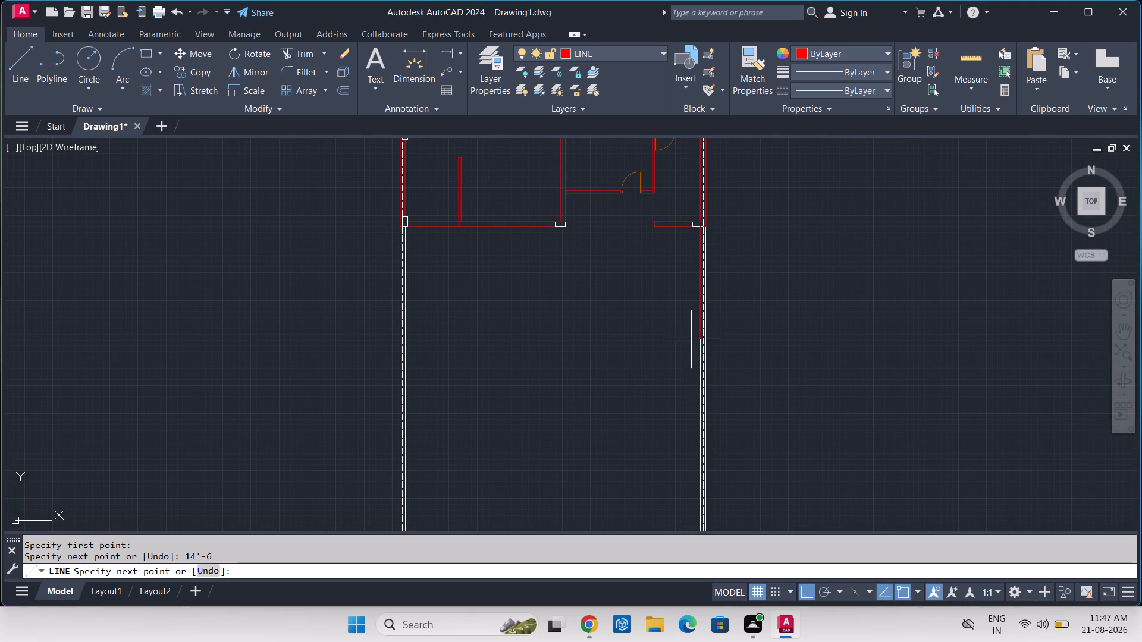
pyautogui.scroll(3, 683, 328)
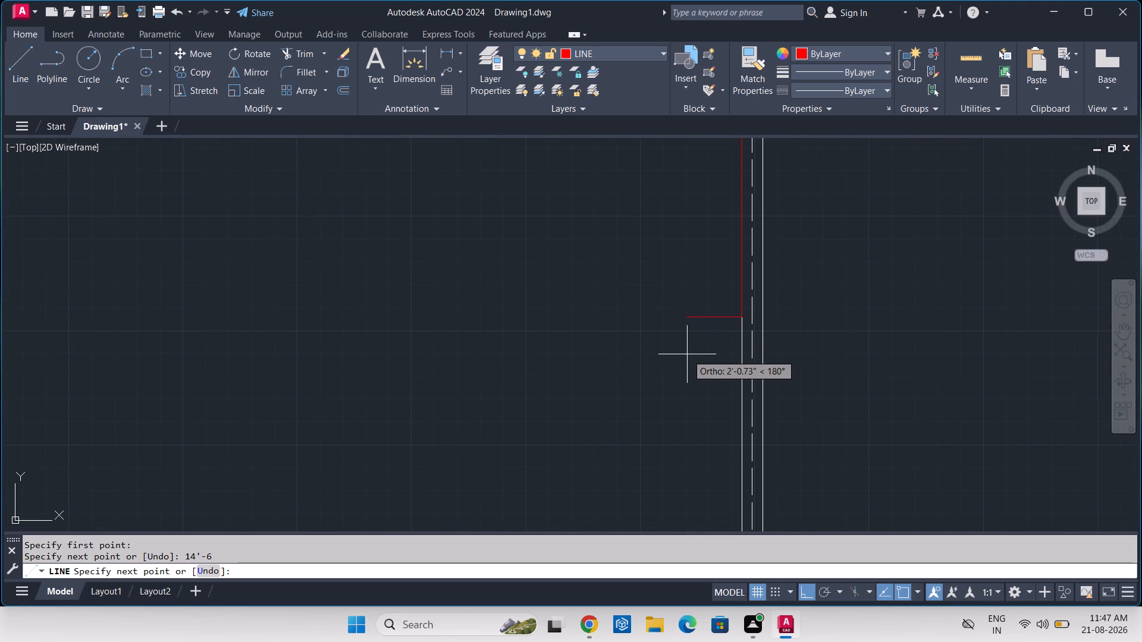
pyautogui.write("20'")
pyautogui.press('Return')
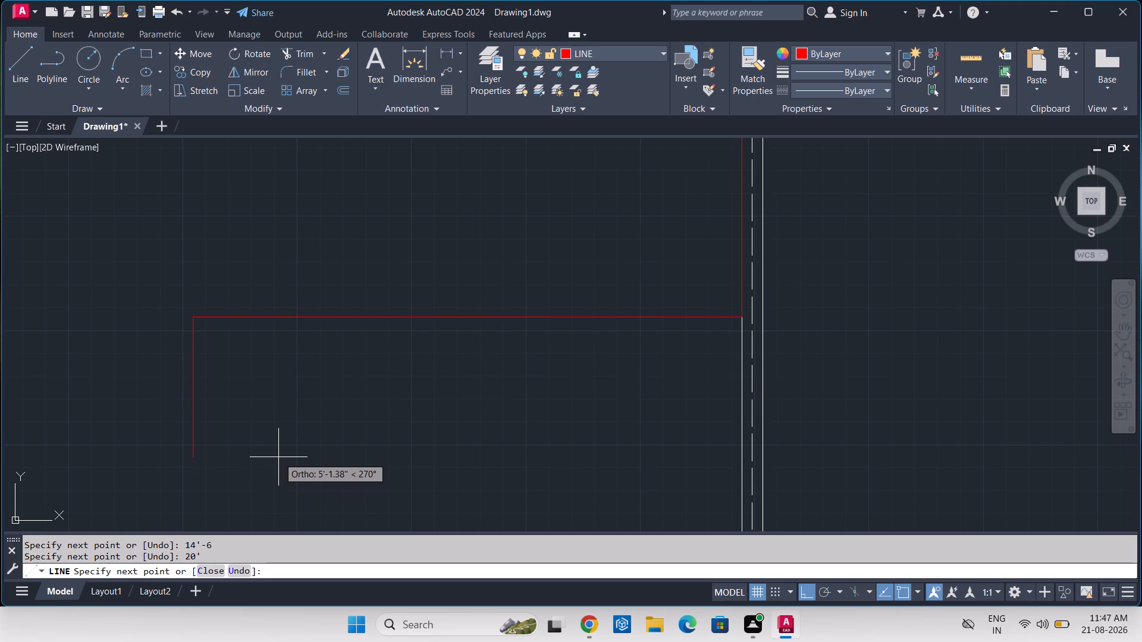
# Add the 9" wall end downward and run the line back horizontally to the right wall's outer line.
pyautogui.scroll(-4, 278, 457)
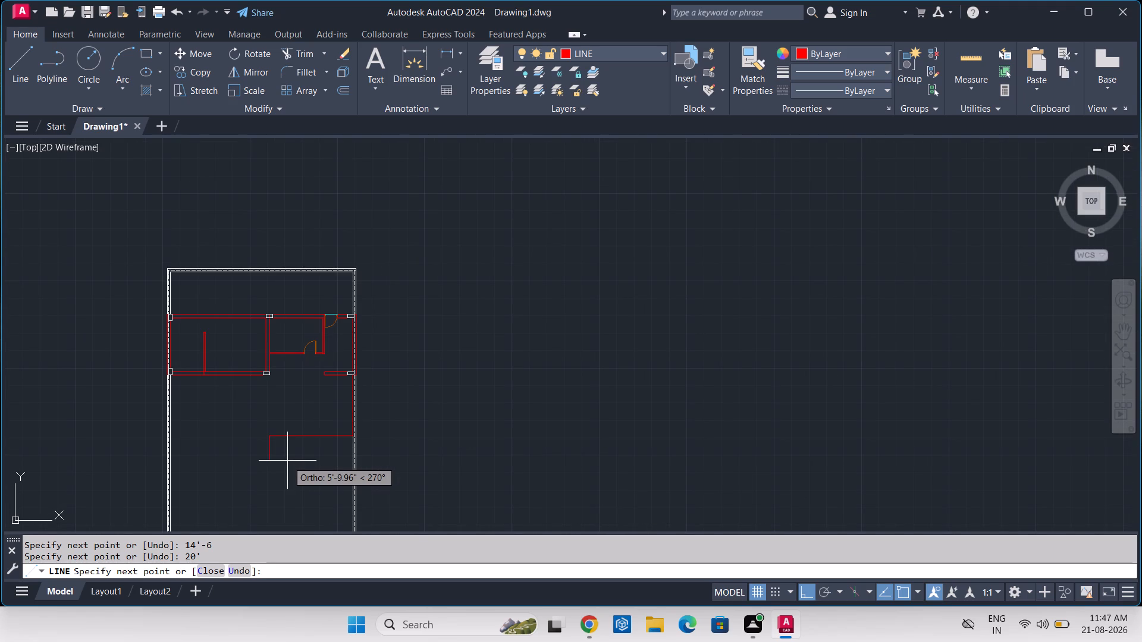
pyautogui.scroll(2, 287, 461)
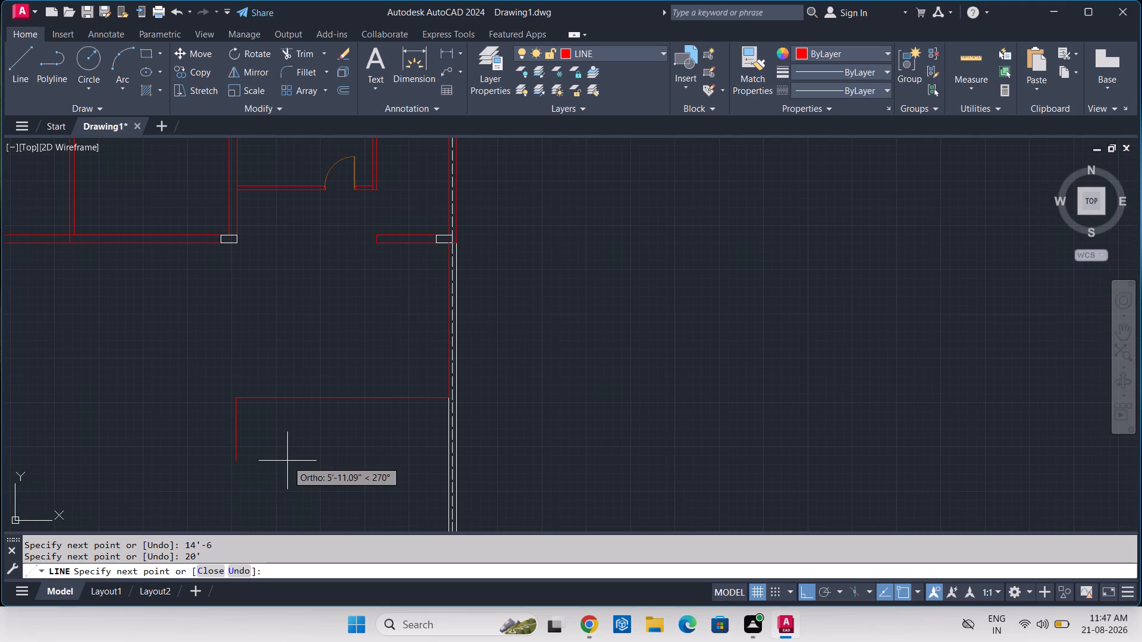
pyautogui.press('9')
pyautogui.press('Return')
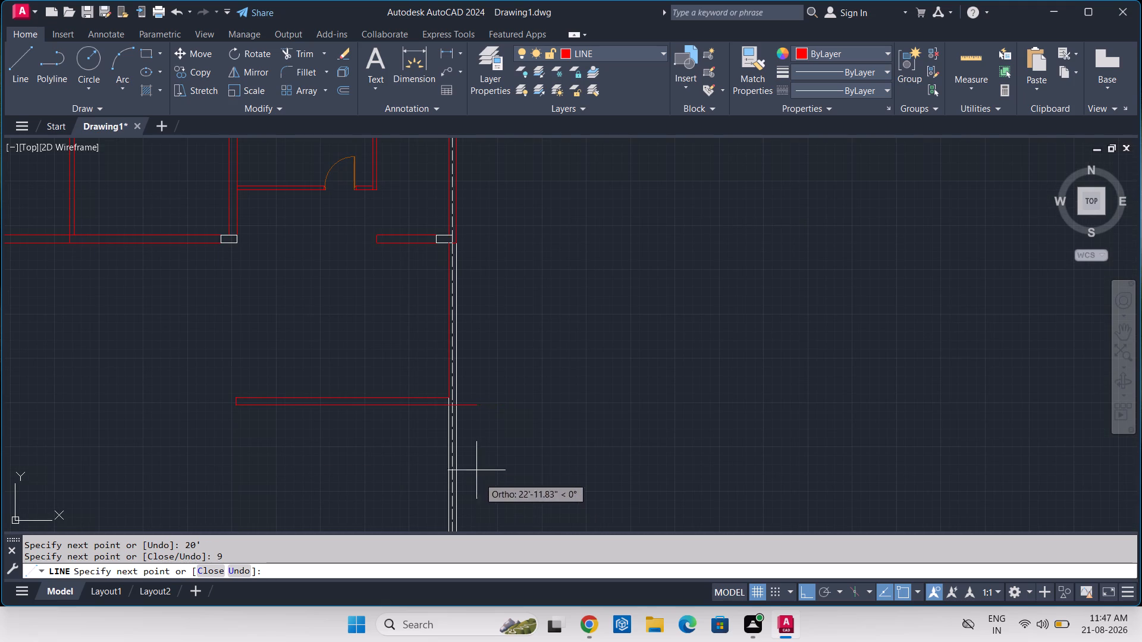
pyautogui.scroll(5, 461, 414)
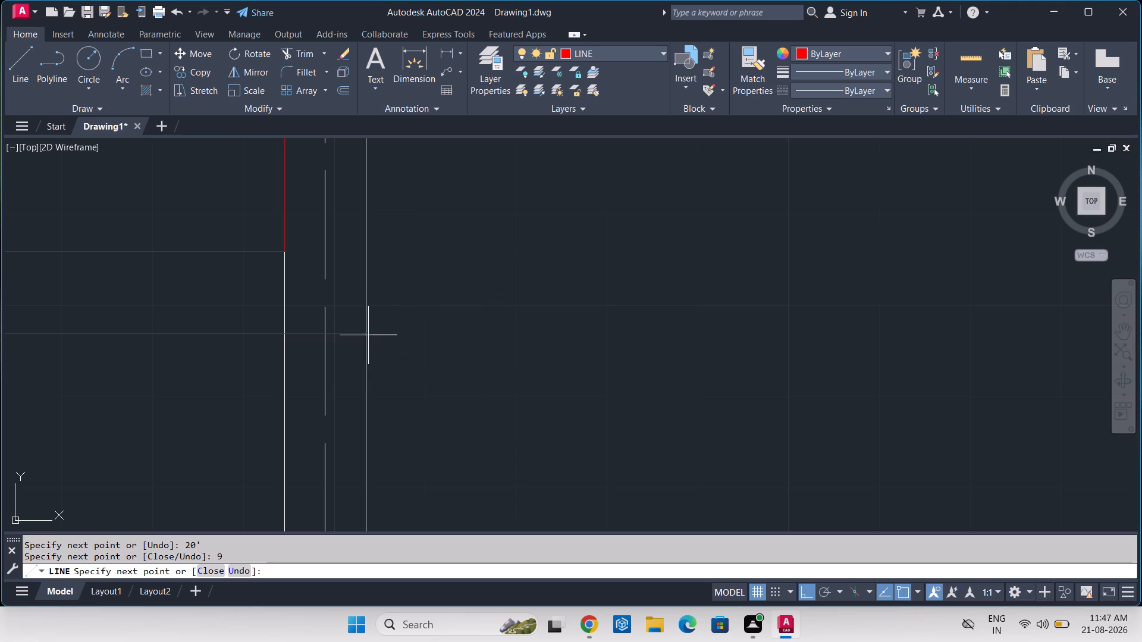
pyautogui.click(366, 337)
# Continue the line up the right wall's outer face to the red corner level with the lower-right column's bottom, and finish it.
pyautogui.scroll(-3, 366, 260)
pyautogui.moveTo(372, 245); pyautogui.dragTo(373, 268, button='middle')
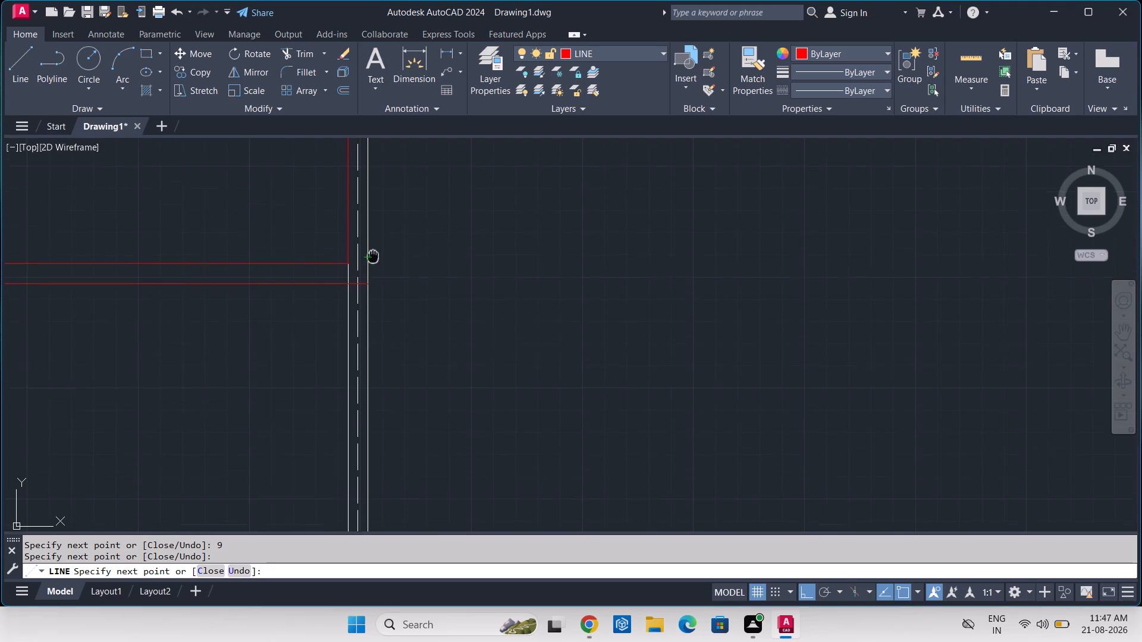
pyautogui.moveTo(373, 268); pyautogui.dragTo(373, 502, button='middle')
pyautogui.scroll(-5, 407, 221)
pyautogui.scroll(3, 418, 191)
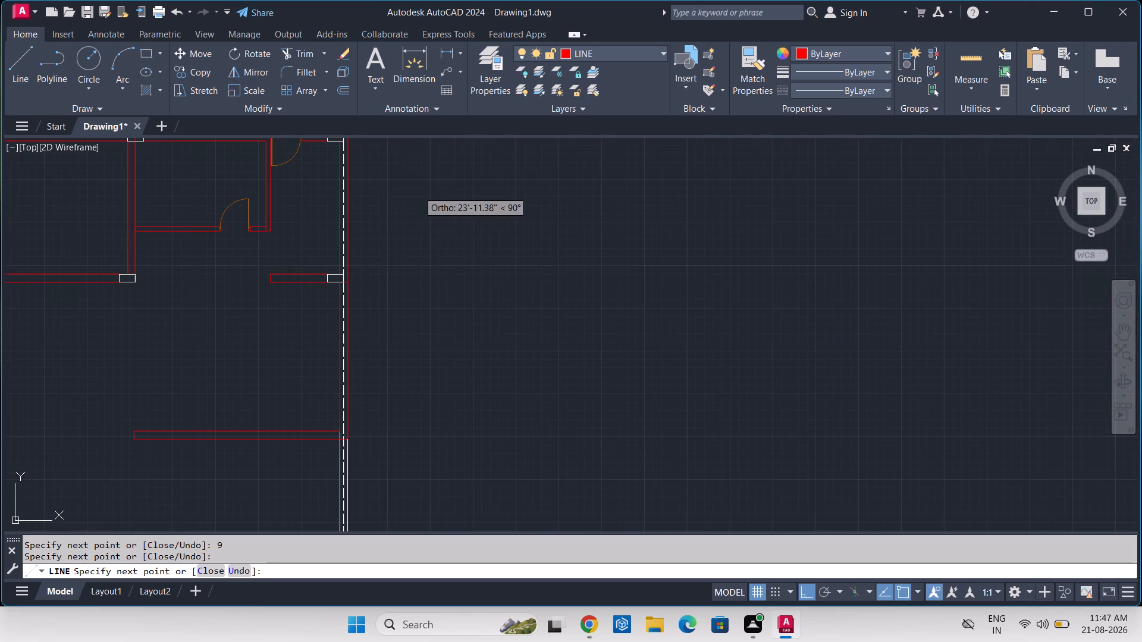
pyautogui.scroll(4, 363, 252)
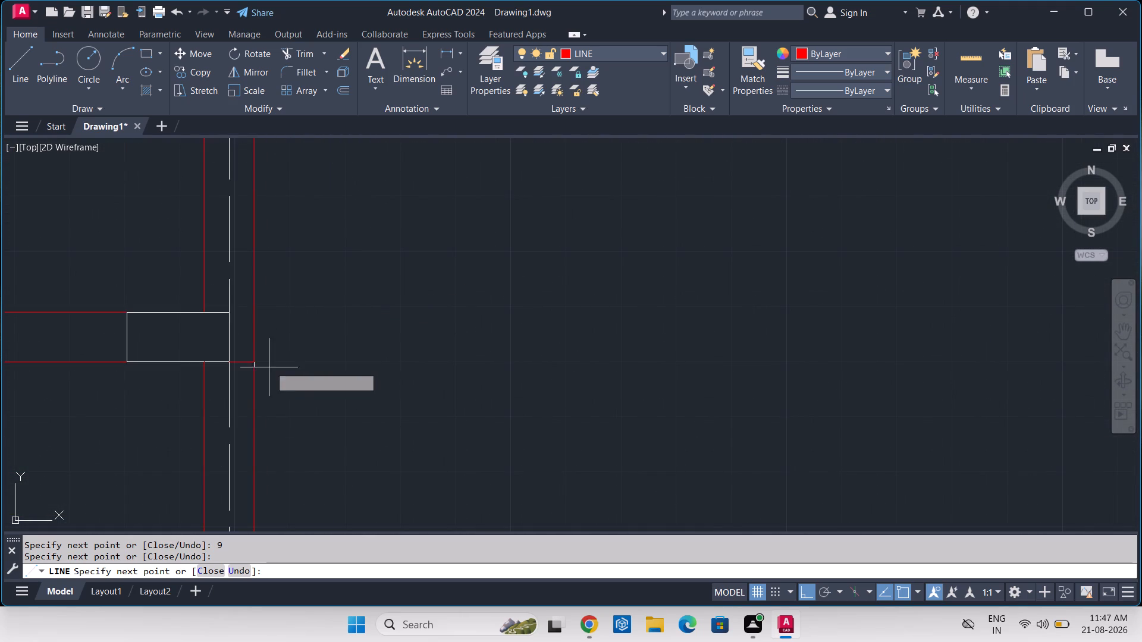
pyautogui.click(257, 359)
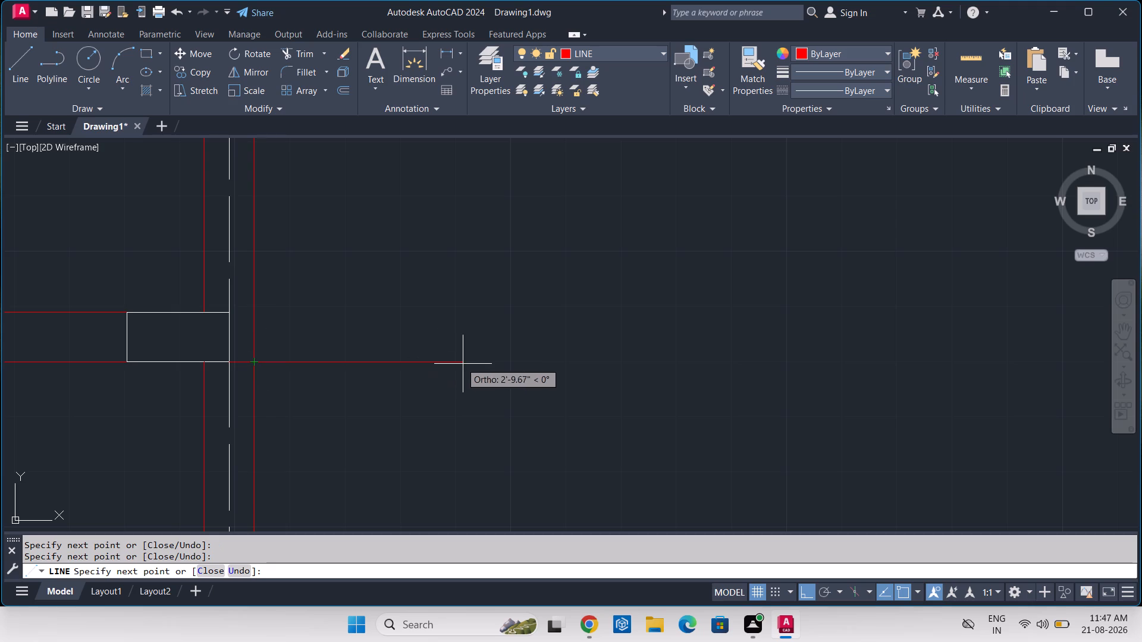
pyautogui.press('Return')
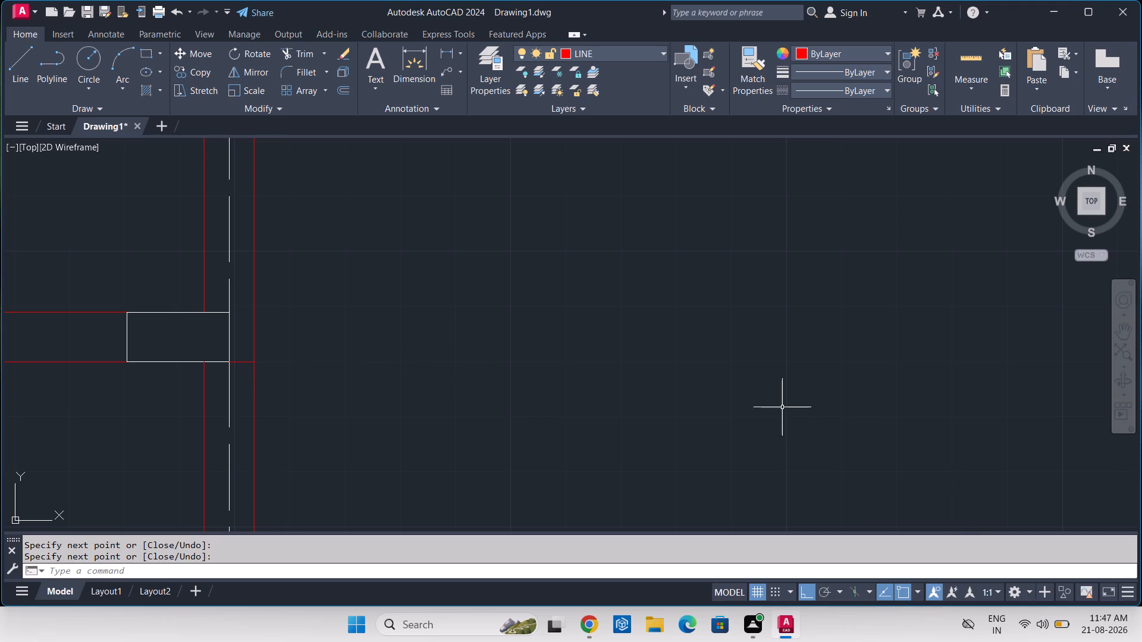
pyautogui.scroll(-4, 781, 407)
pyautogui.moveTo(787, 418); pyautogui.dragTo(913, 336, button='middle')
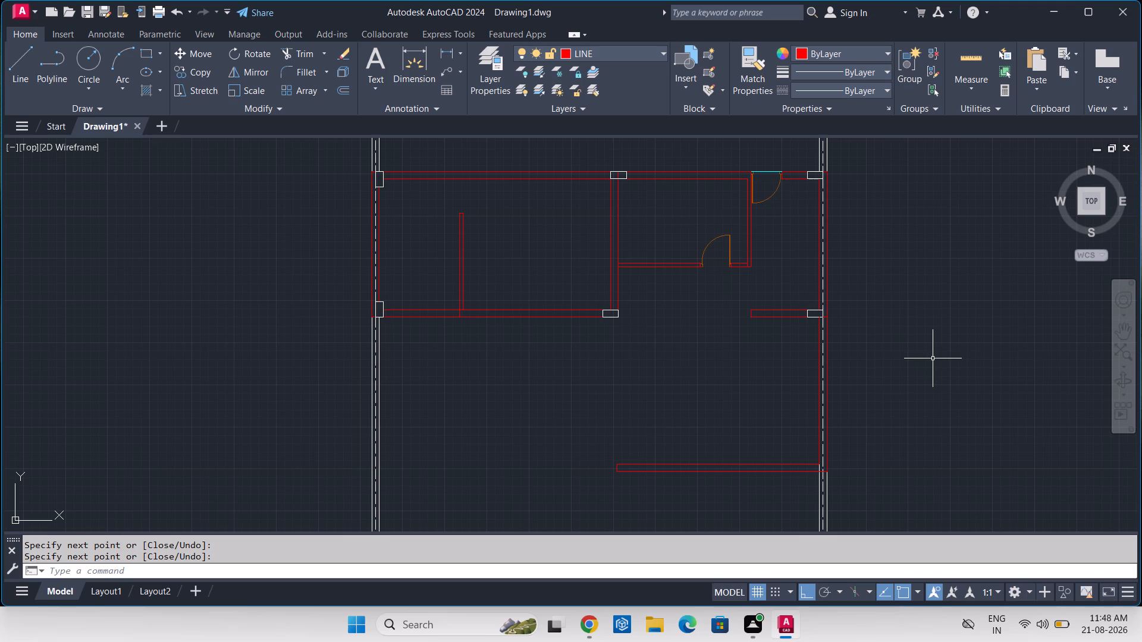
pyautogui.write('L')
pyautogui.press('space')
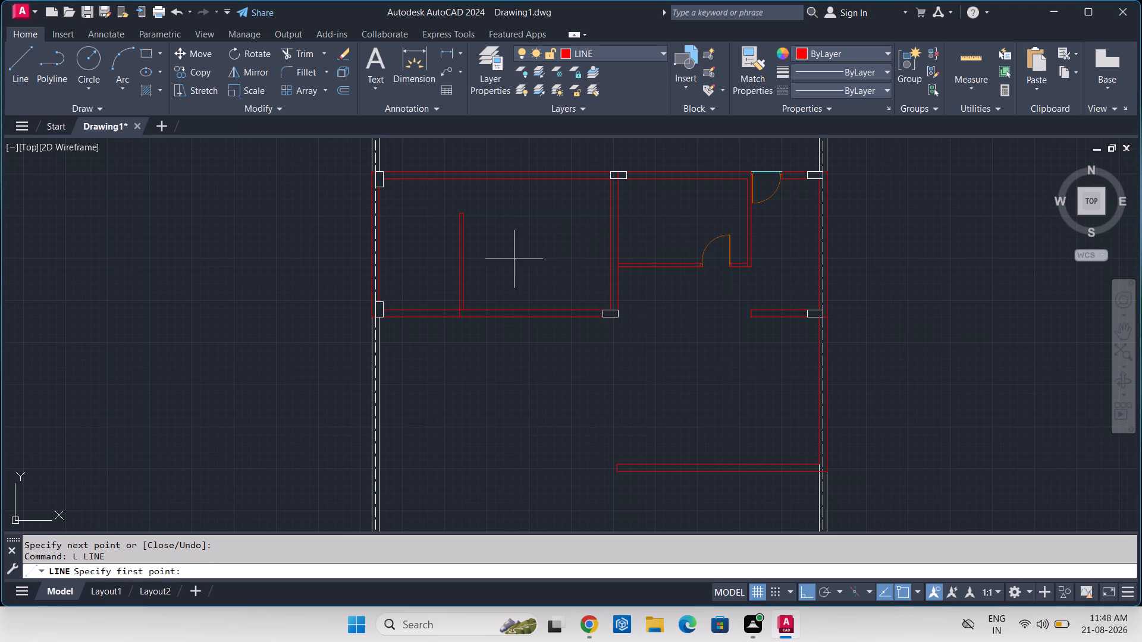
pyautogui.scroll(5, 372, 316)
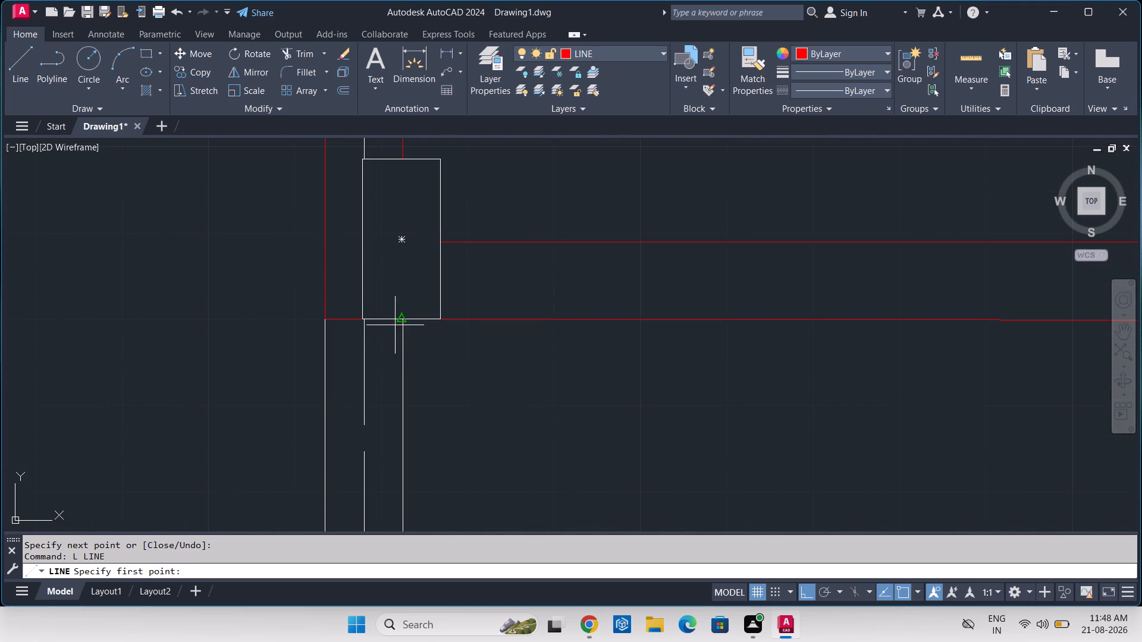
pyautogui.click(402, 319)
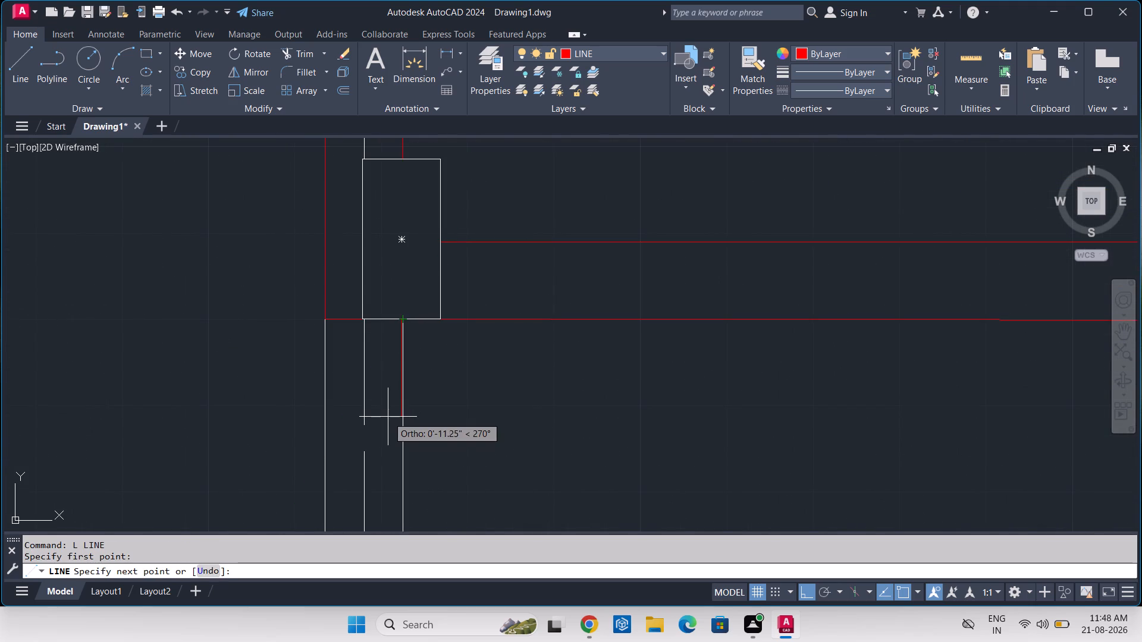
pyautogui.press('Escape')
# Draw a line 14'-6" downward along the left wall's inner face, starting at the lower-left column's bottom edge.
pyautogui.press('space')
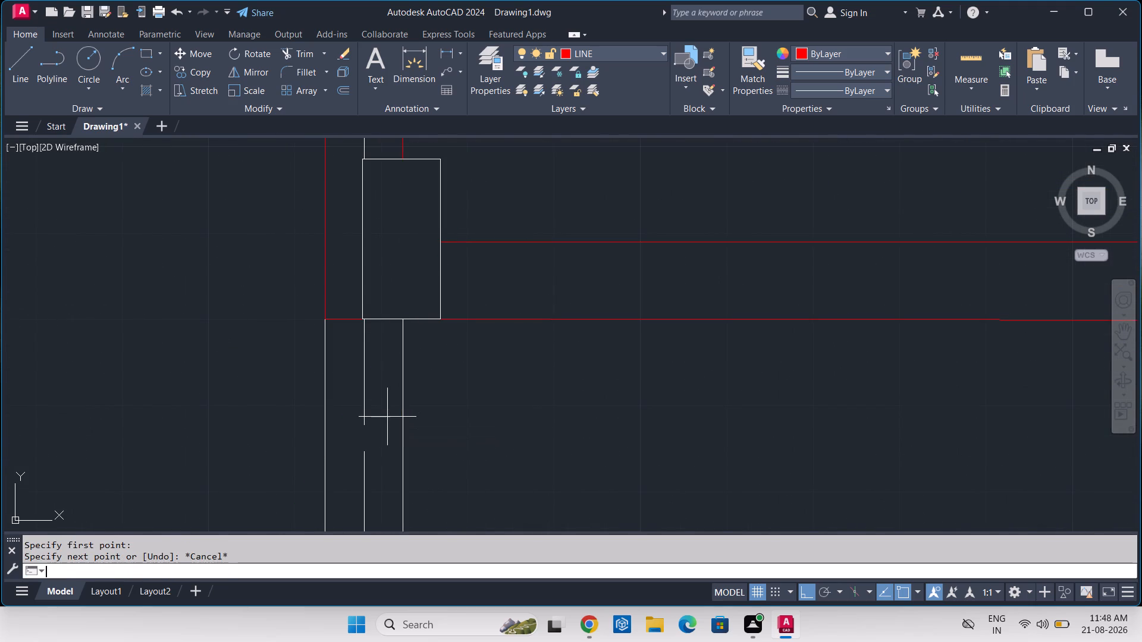
pyautogui.scroll(4, 421, 321)
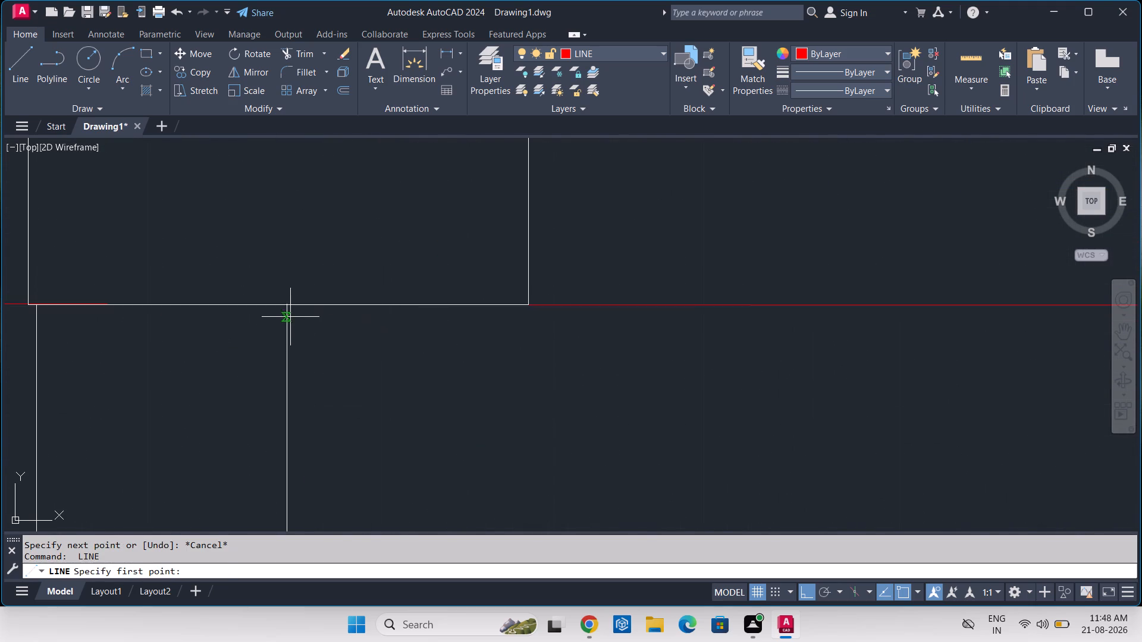
pyautogui.click(286, 303)
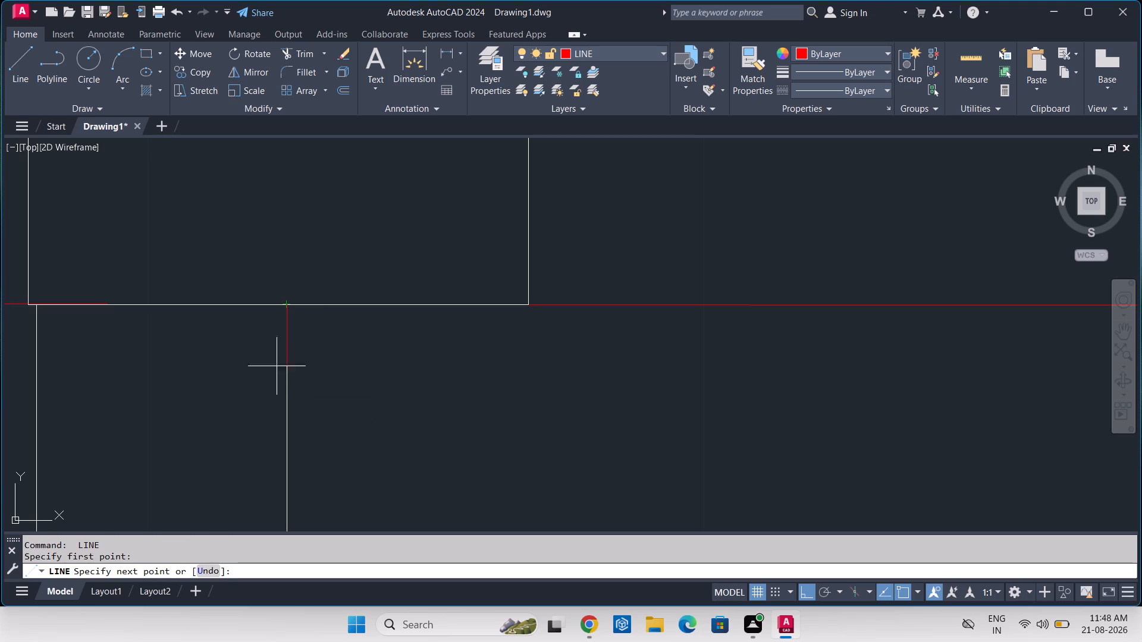
pyautogui.scroll(-3, 266, 407)
pyautogui.moveTo(267, 422); pyautogui.dragTo(298, 314, button='middle')
pyautogui.scroll(-4, 299, 312)
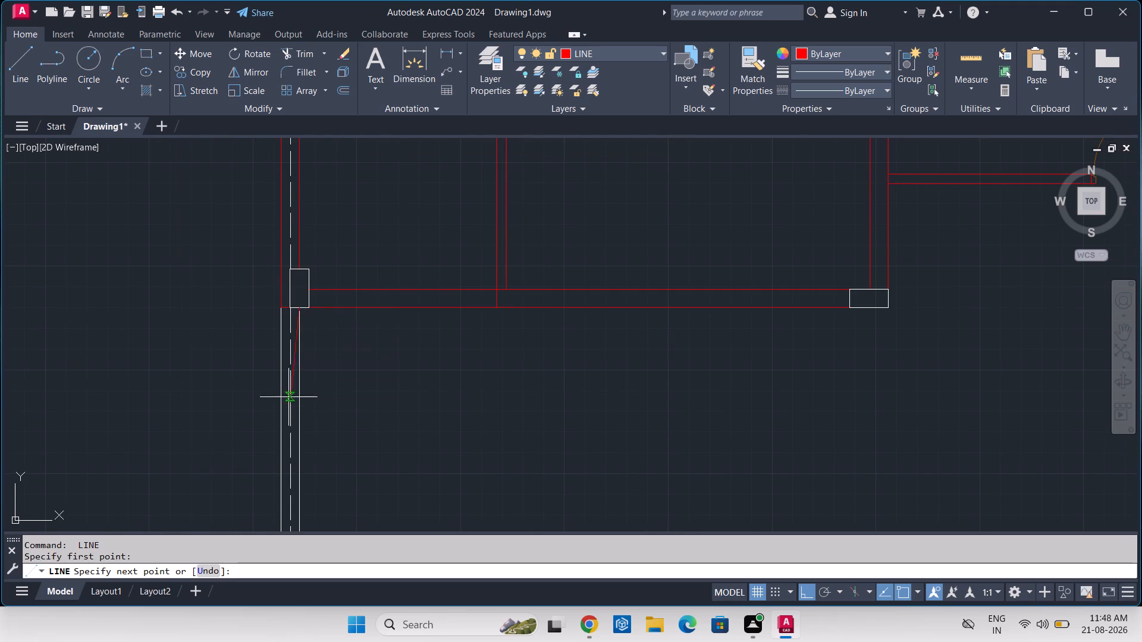
pyautogui.write("14'-6")
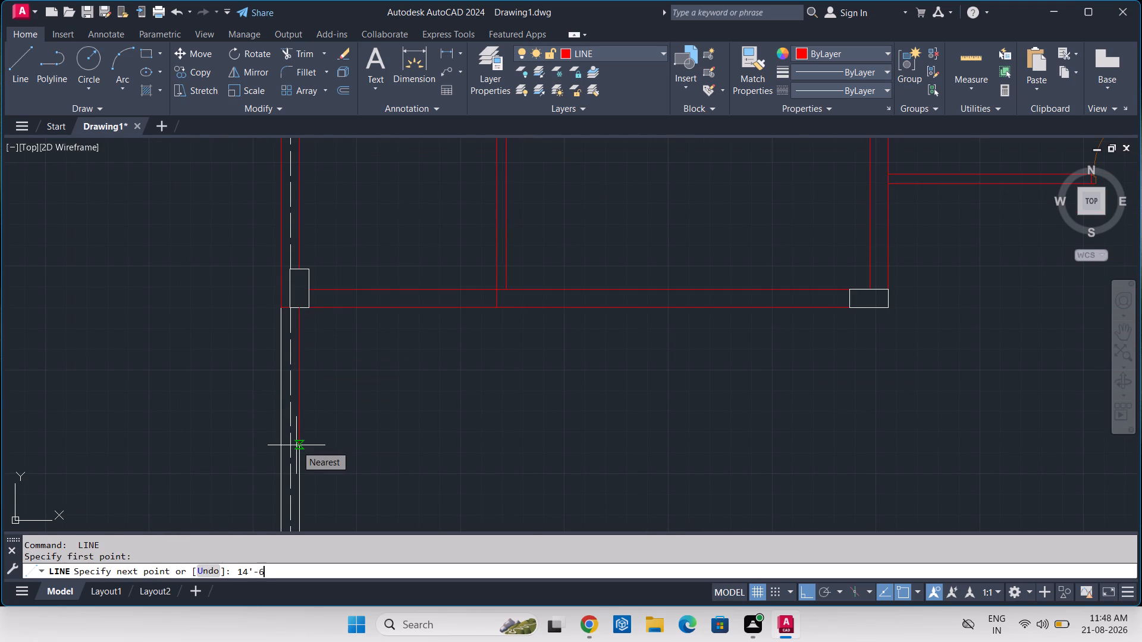
pyautogui.press('Return')
# Continue the line 16' horizontally to the right from the lower end of the left wall's 14'-6" segment.
pyautogui.scroll(-2, 424, 463)
pyautogui.scroll(-1, 519, 463)
pyautogui.moveTo(519, 463); pyautogui.dragTo(535, 416, button='middle')
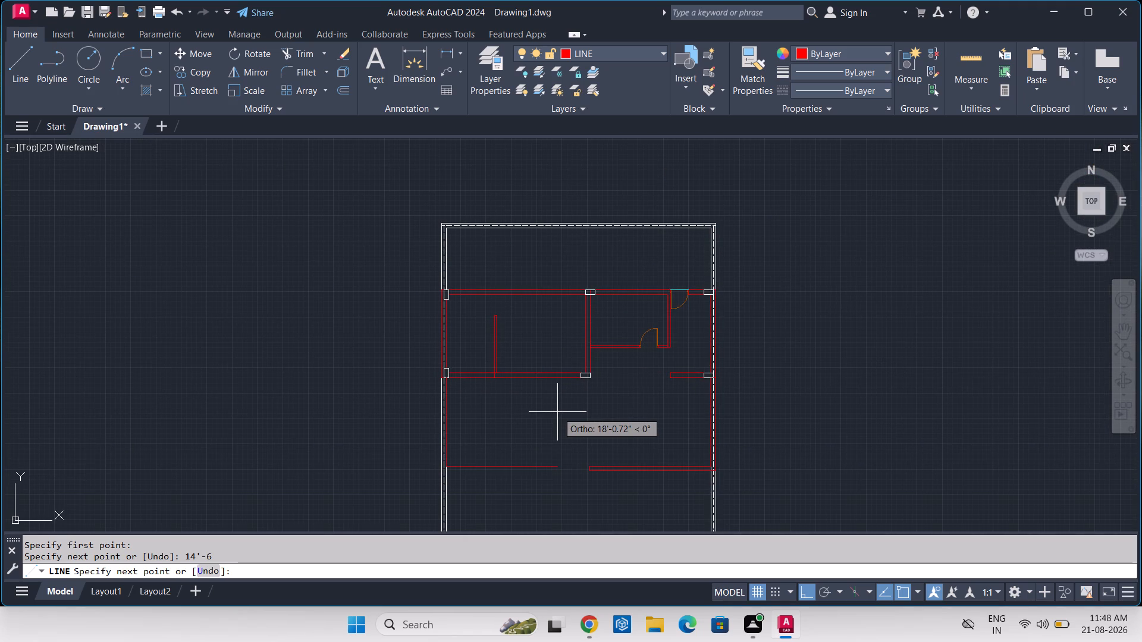
pyautogui.write("16'")
pyautogui.press('Return')
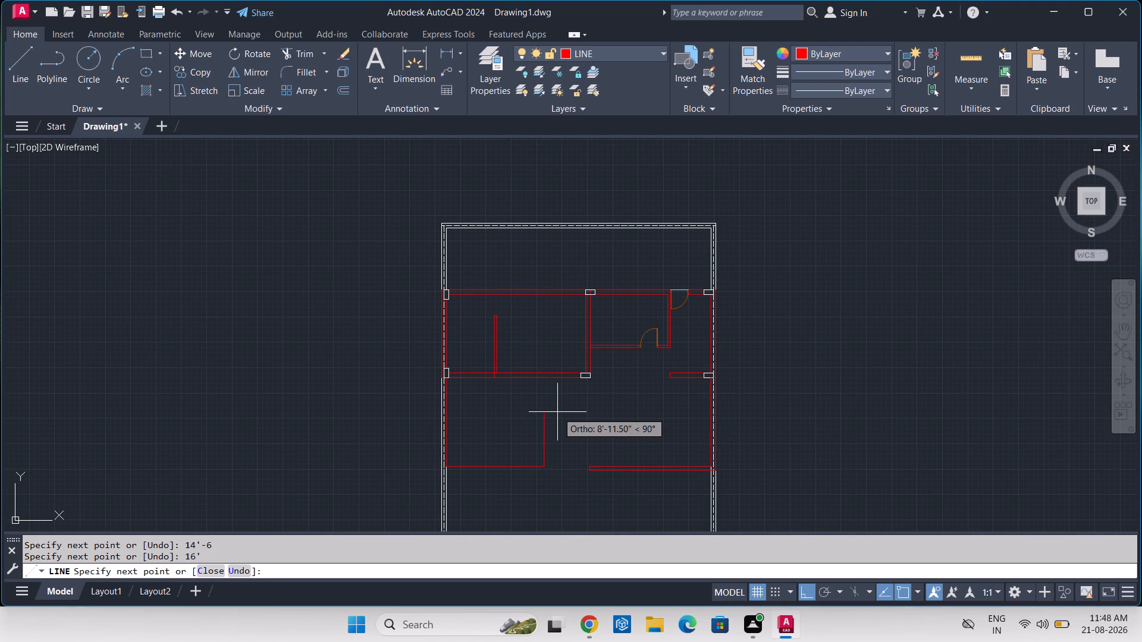
# Add the 9" wall end downward and run the line back horizontally to the left wall's outer line.
pyautogui.press('9')
pyautogui.press('Return')
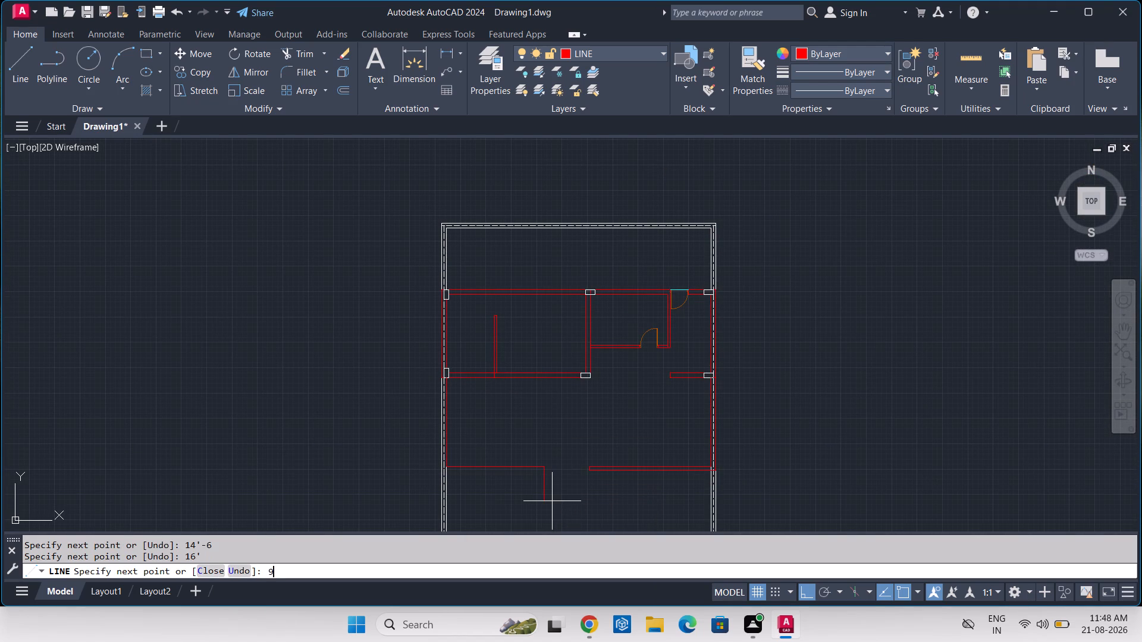
pyautogui.scroll(4, 407, 477)
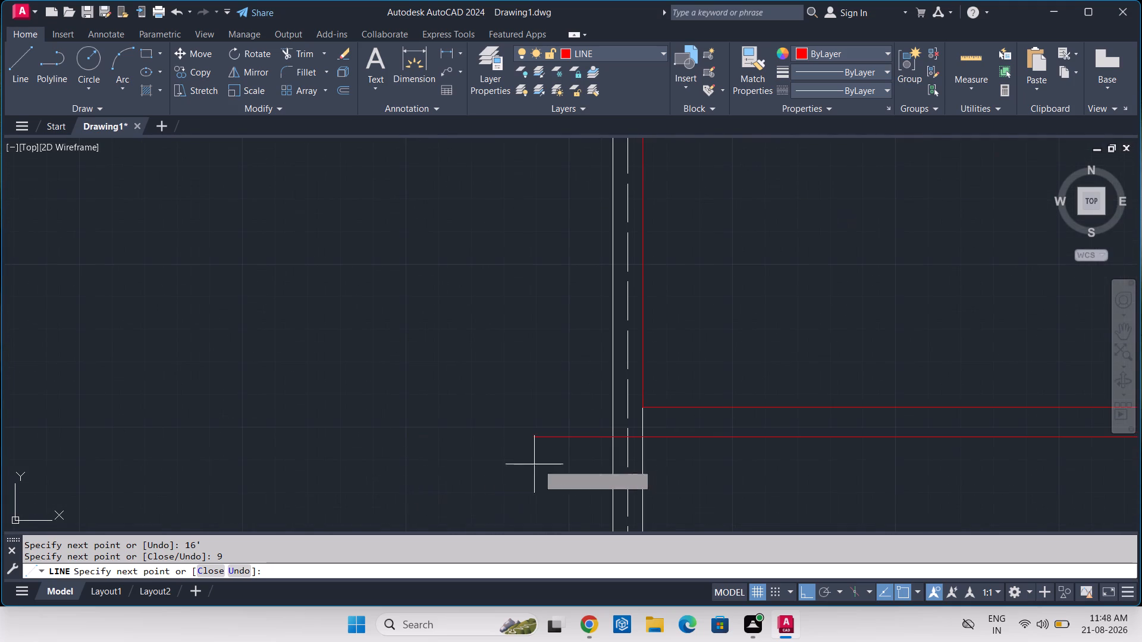
pyautogui.click(610, 439)
# Continue the line up the left wall's outer face to the point level with the lower-left column's bottom, and finish it.
pyautogui.scroll(-4, 608, 306)
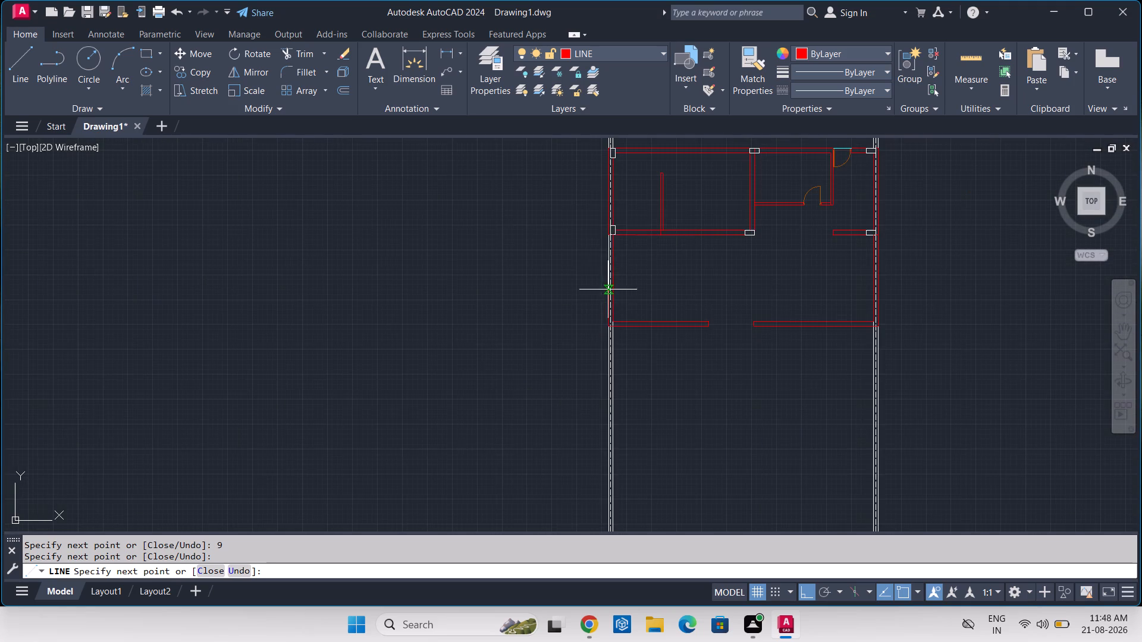
pyautogui.scroll(4, 591, 208)
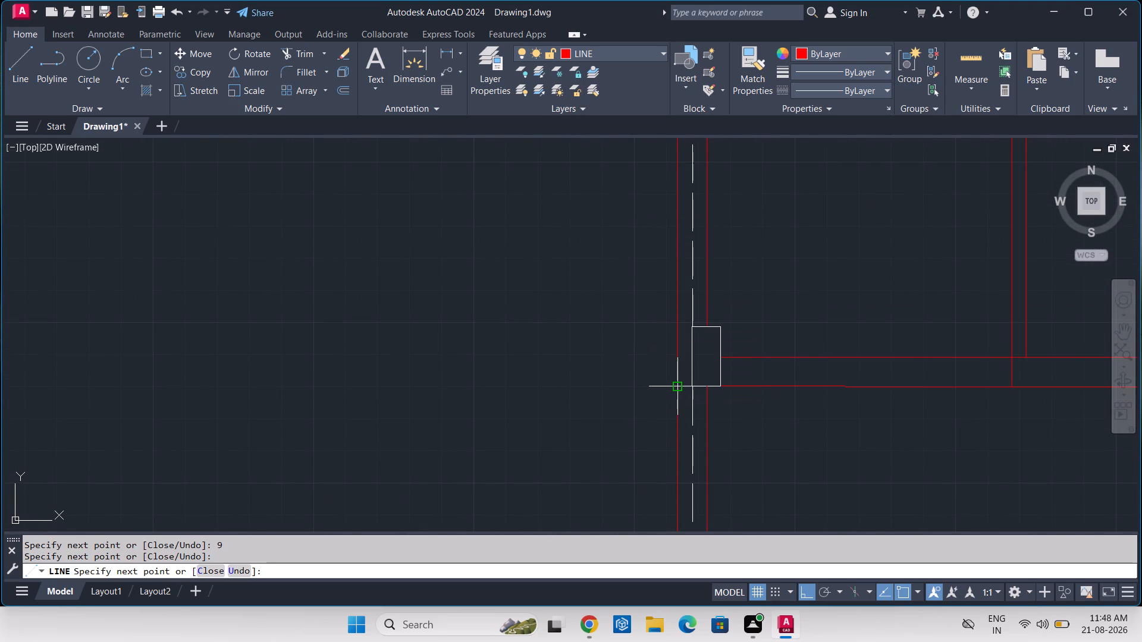
pyautogui.click(676, 388)
pyautogui.press('Escape')
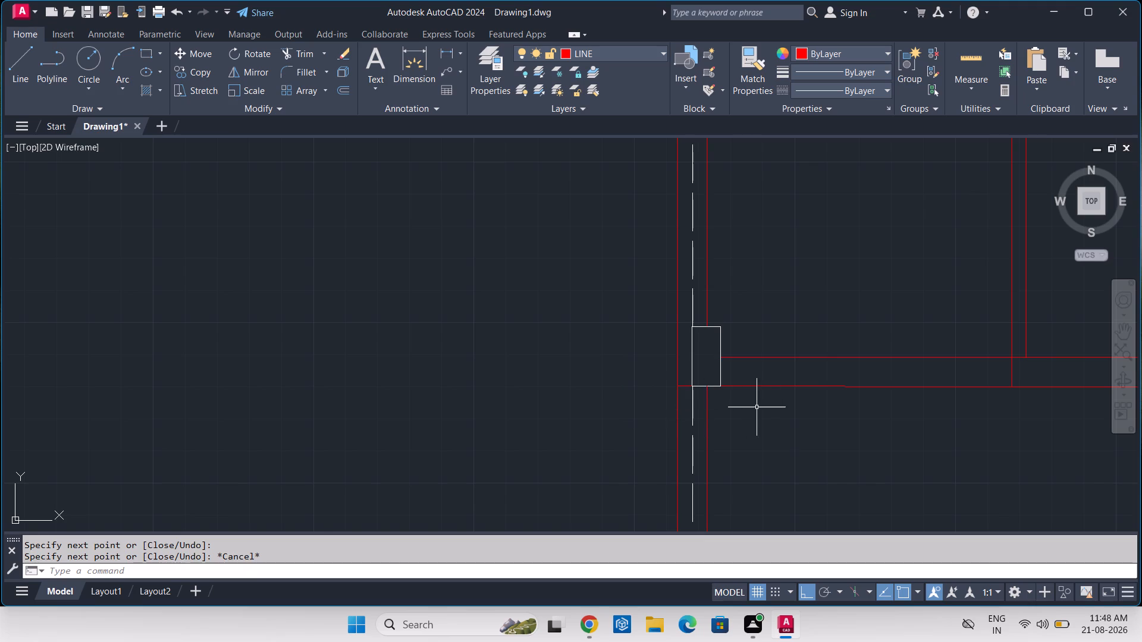
# Draw a vertical jamb line across the upper-left room's bottom wall, between the short partition and the middle column.
pyautogui.scroll(-2, 836, 413)
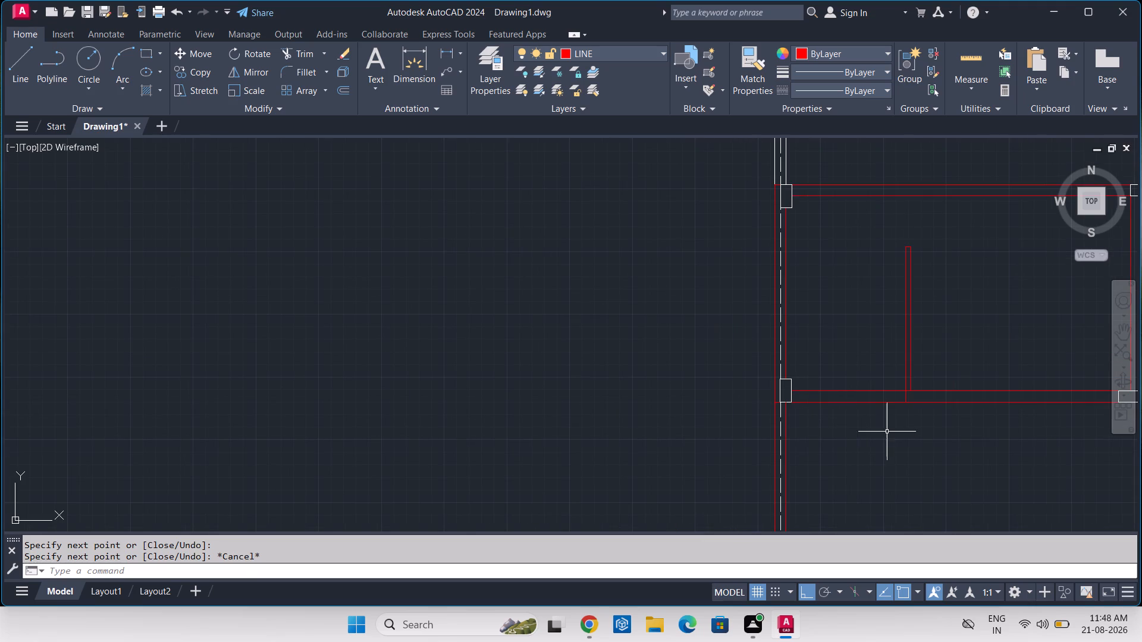
pyautogui.moveTo(887, 432); pyautogui.dragTo(733, 381, button='middle')
pyautogui.scroll(-1, 799, 395)
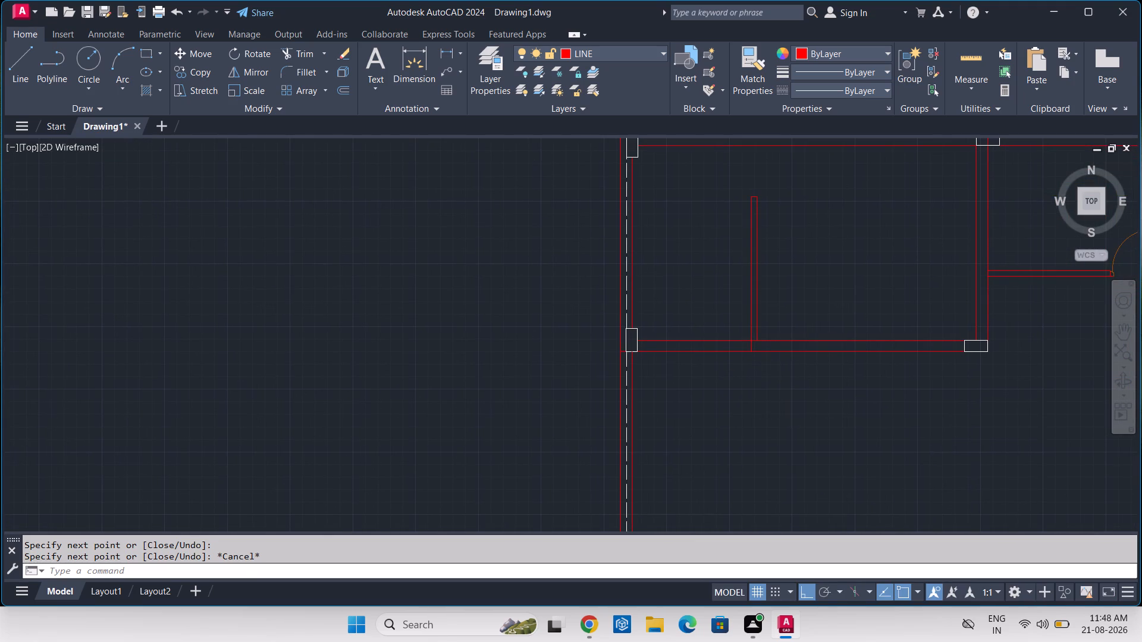
pyautogui.scroll(1, 799, 396)
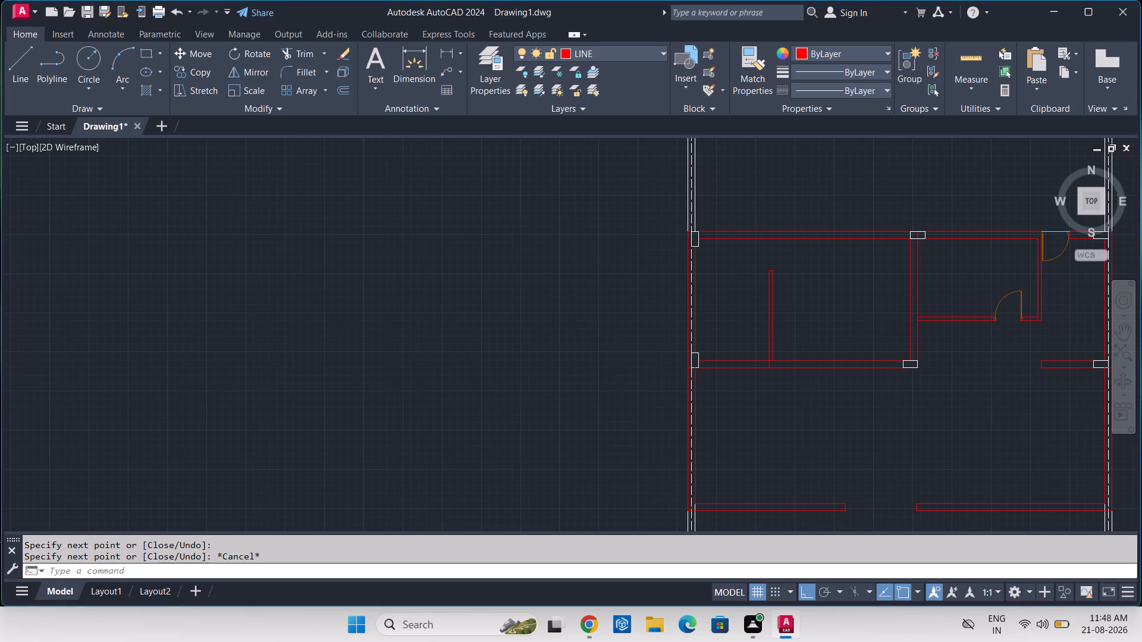
pyautogui.press('Return')
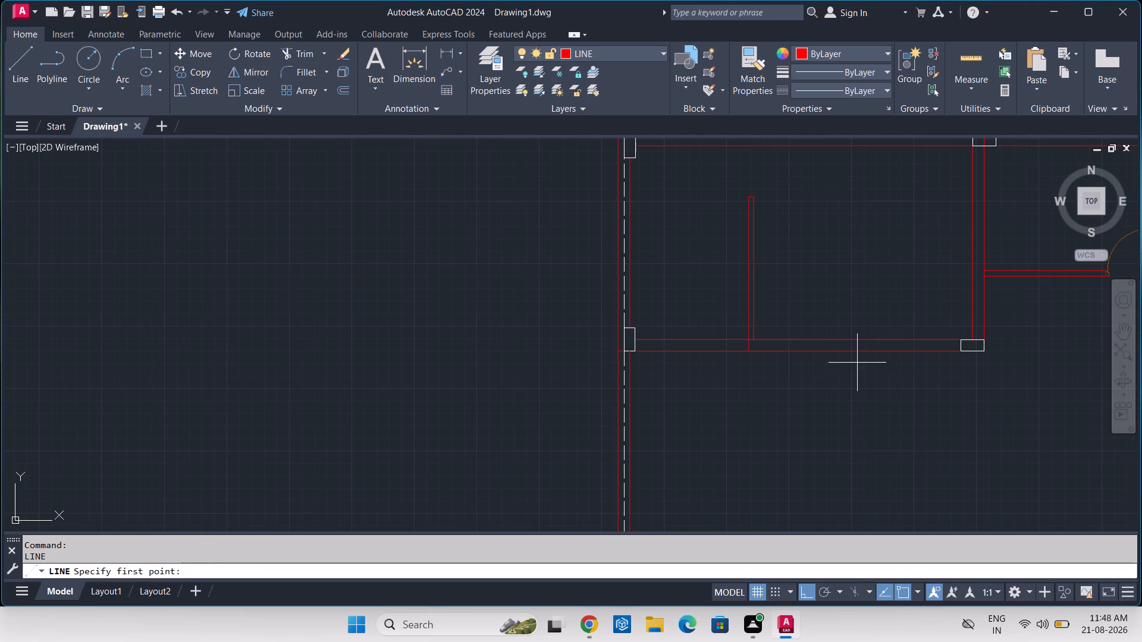
pyautogui.moveTo(854, 359); pyautogui.dragTo(751, 396, button='middle')
pyautogui.scroll(4, 720, 375)
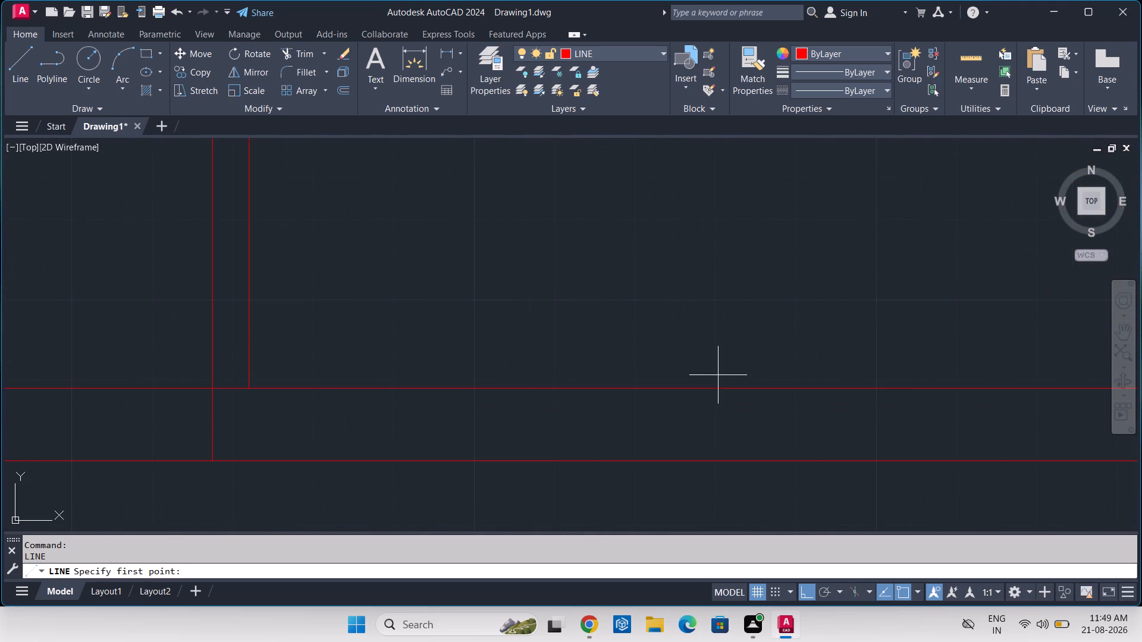
pyautogui.click(675, 389)
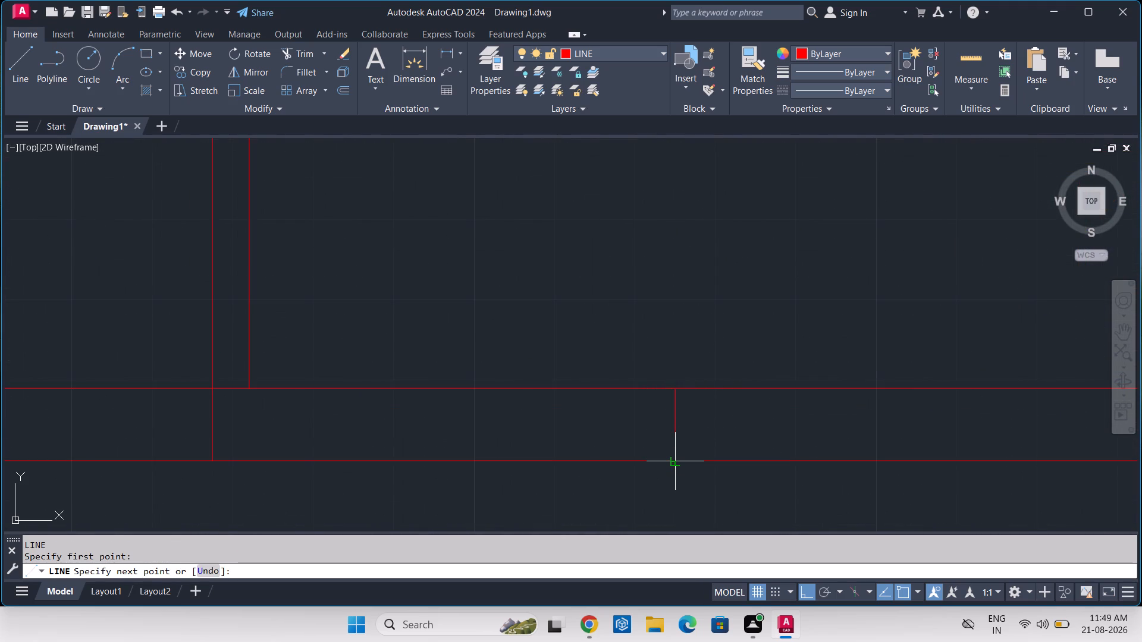
pyautogui.click(674, 463)
pyautogui.press('Escape')
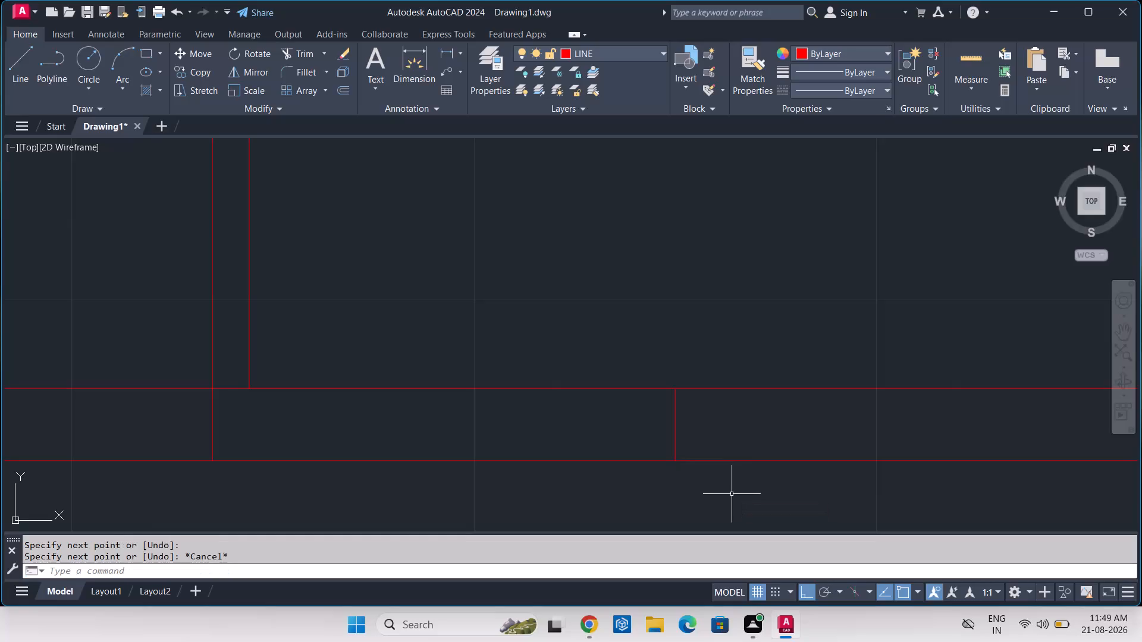
# Copy the door in the small middle room's bottom wall horizontally left into the upper-left room.
pyautogui.scroll(-5, 732, 465)
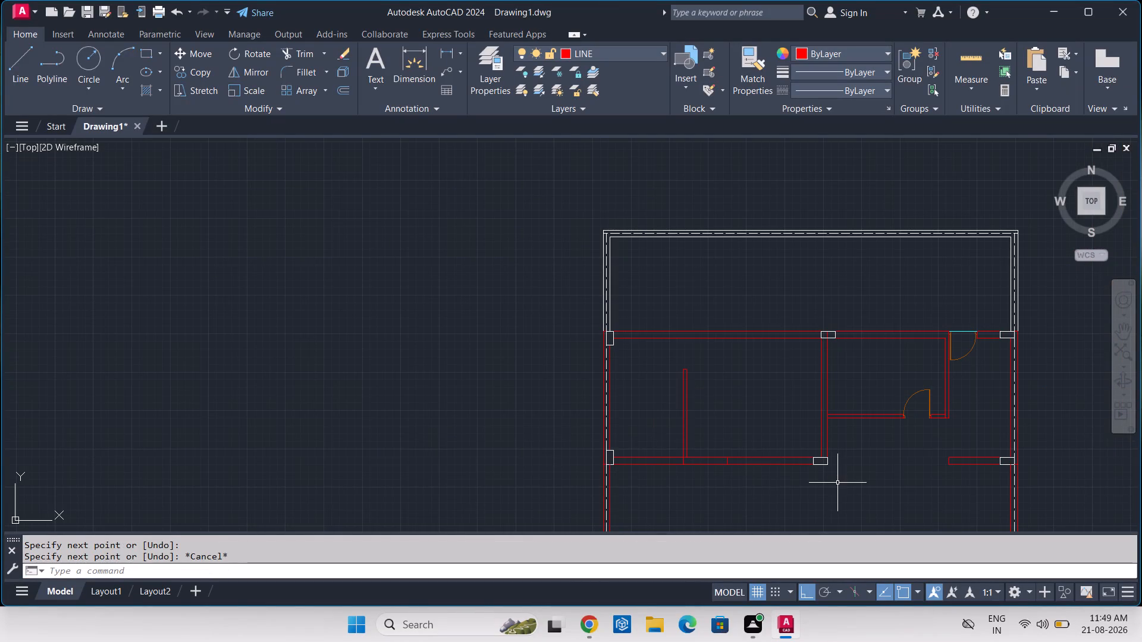
pyautogui.moveTo(837, 483); pyautogui.dragTo(828, 464, button='middle')
pyautogui.scroll(2, 933, 376)
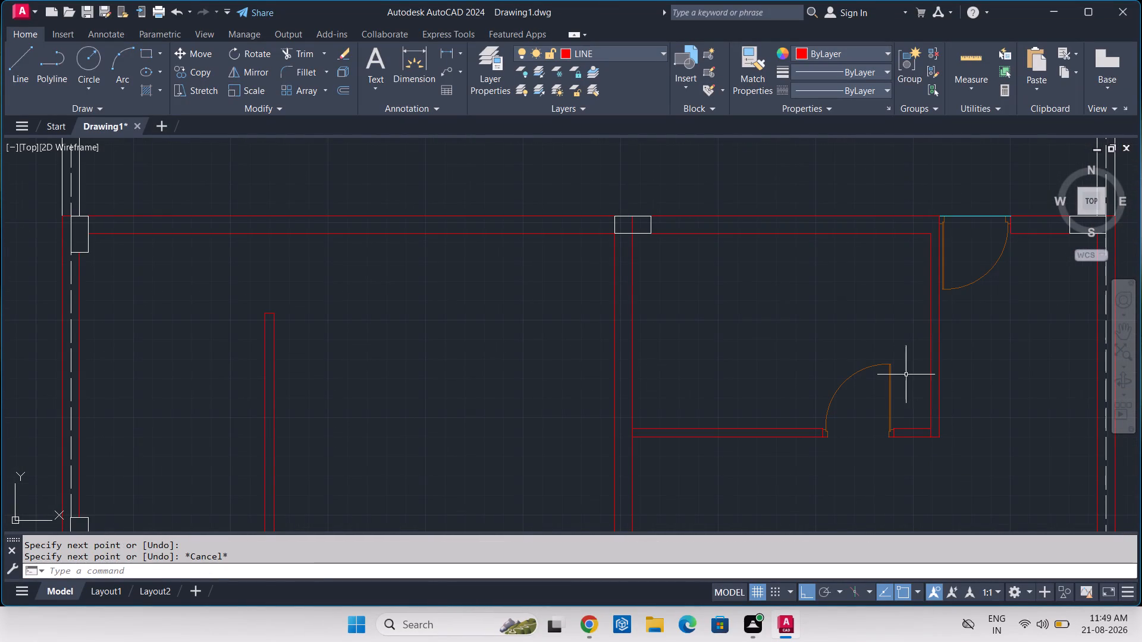
pyautogui.click(904, 375)
pyautogui.click(880, 385)
pyautogui.press('v')
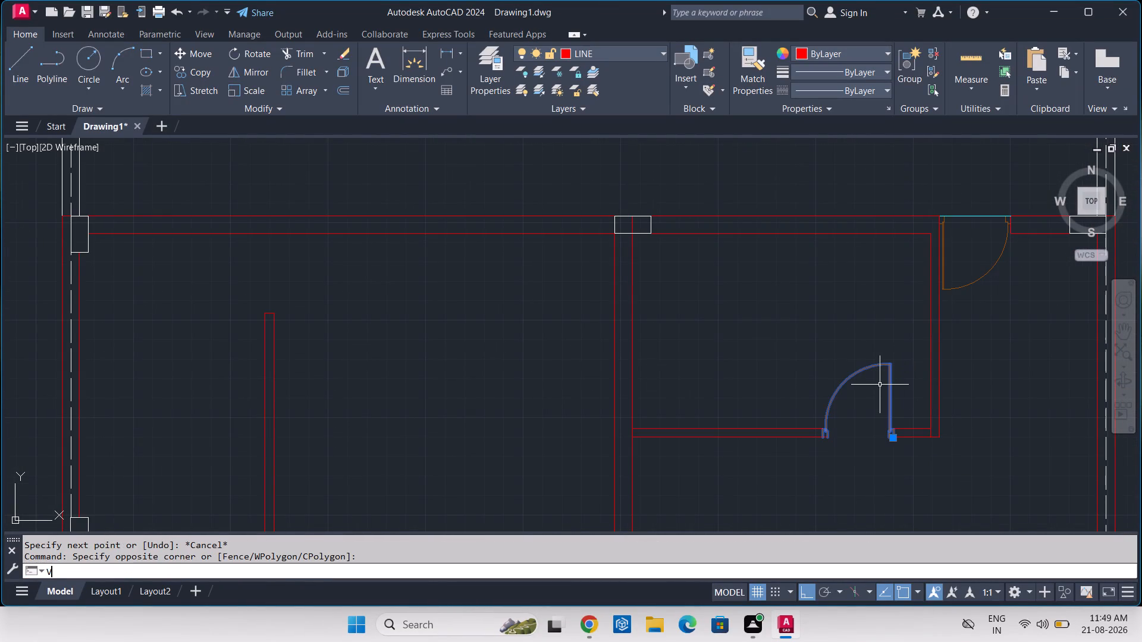
pyautogui.press('BackSpace')
pyautogui.write('CO')
pyautogui.press('space')
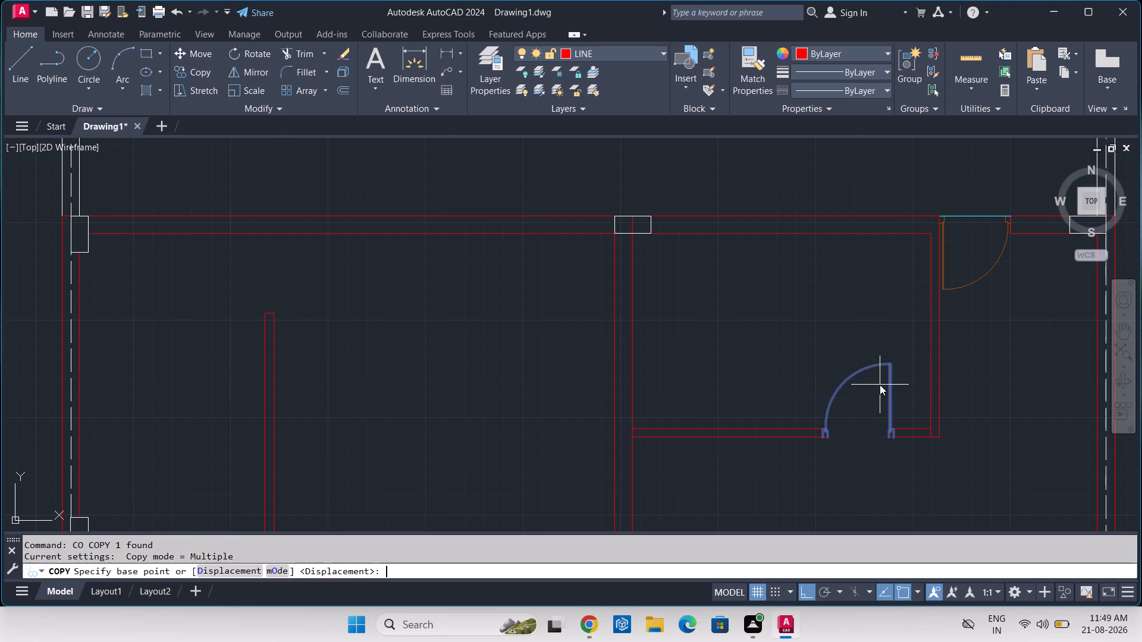
pyautogui.click(893, 389)
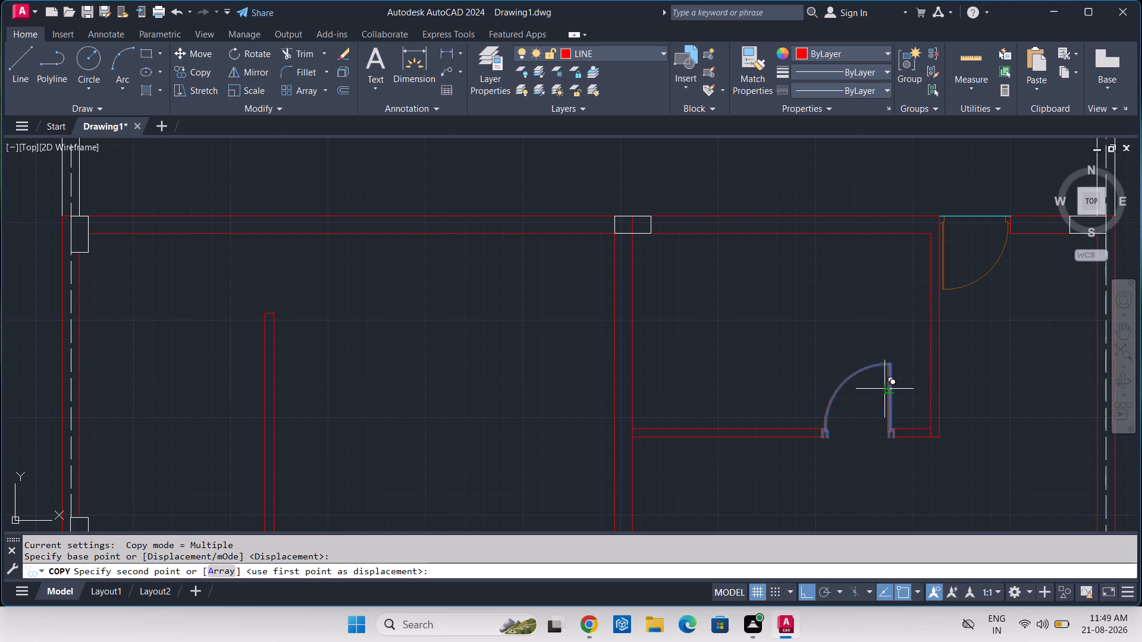
pyautogui.click(455, 375)
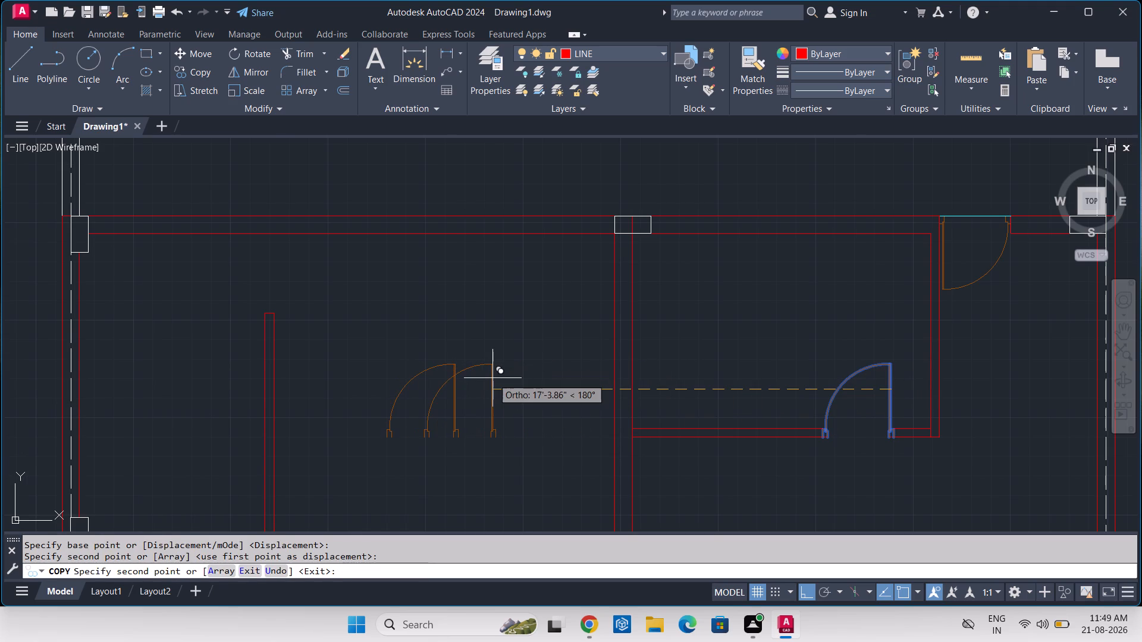
pyautogui.press('Escape')
# Mirror the copied door about a vertical line on its hinge side, erasing the source door.
pyautogui.click(493, 379)
pyautogui.click(427, 438)
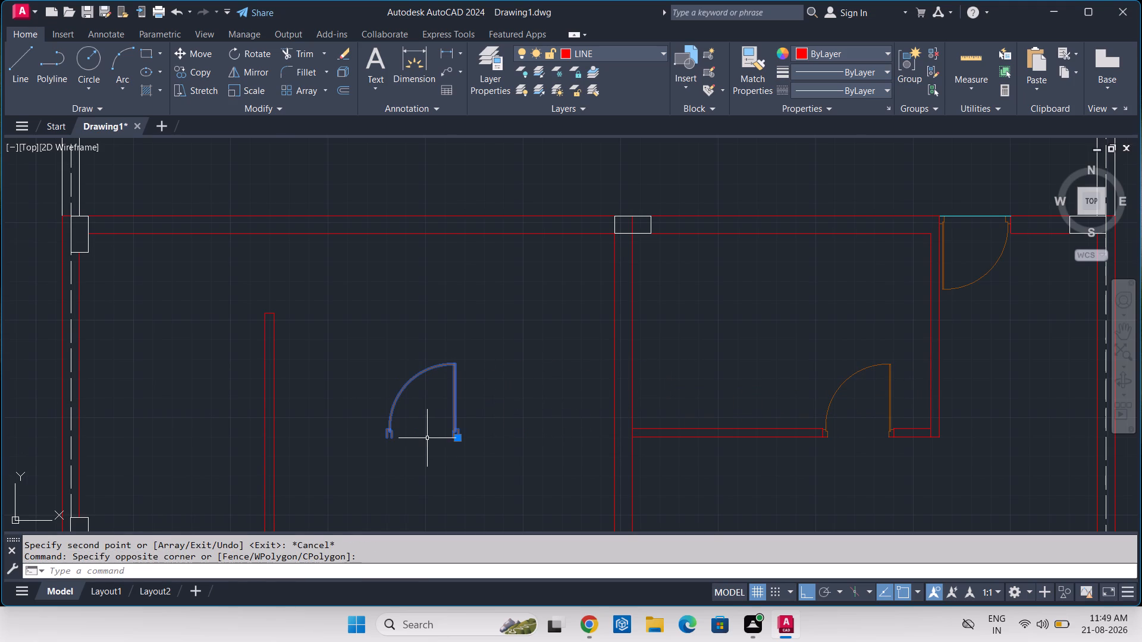
pyautogui.write('MI')
pyautogui.press('space')
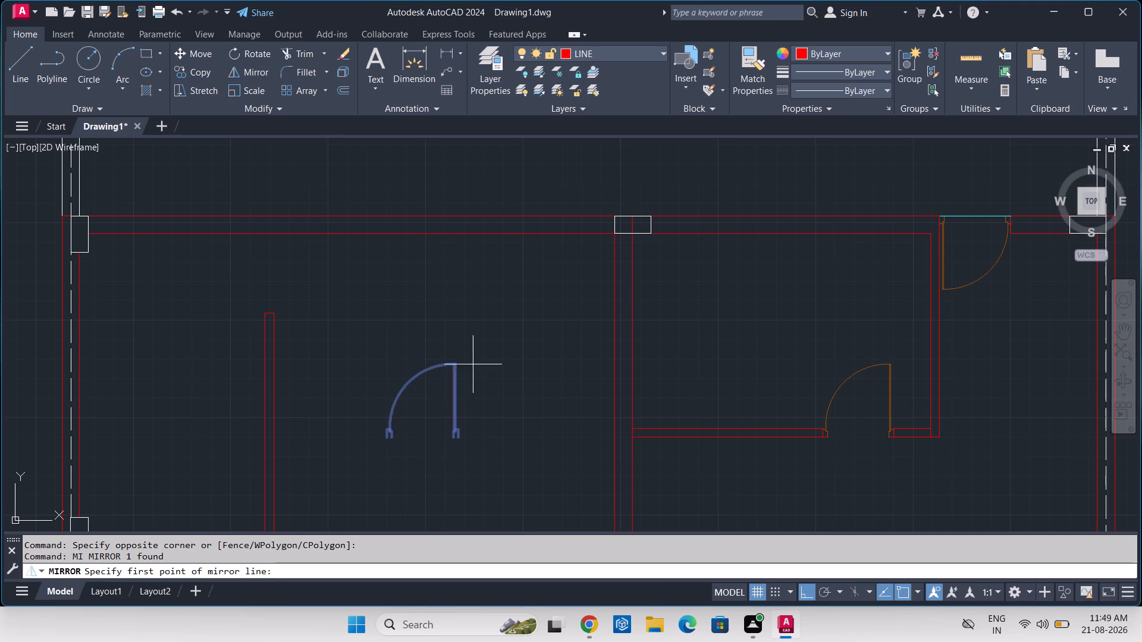
pyautogui.click(476, 355)
pyautogui.click(448, 465)
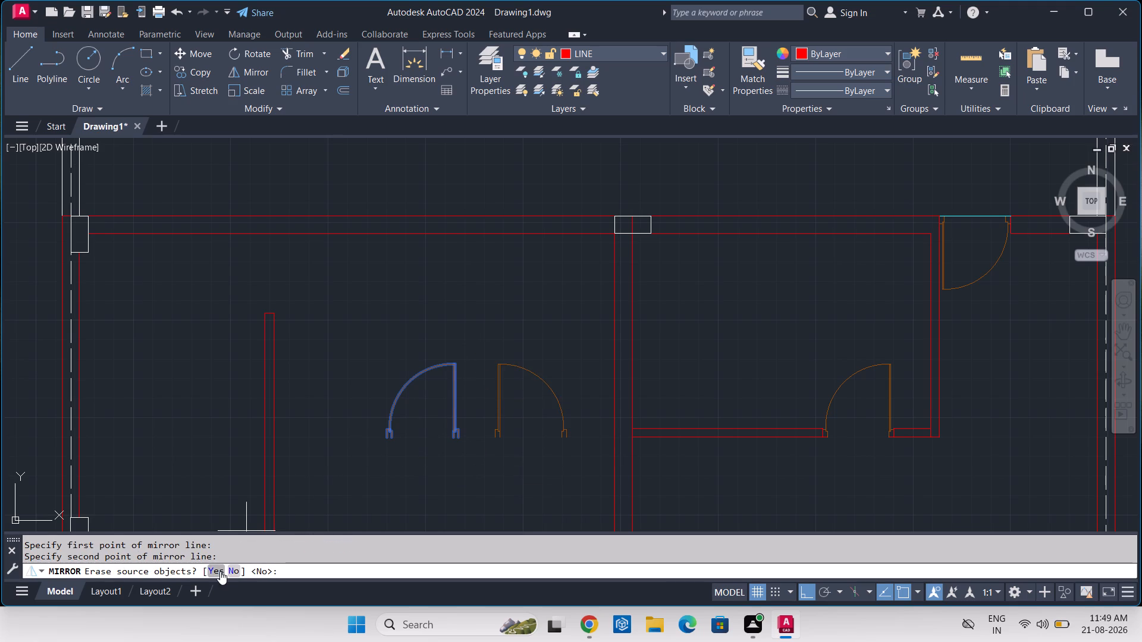
pyautogui.click(218, 571)
# With Ortho off, move the mirrored door by its hinge-side frame's lower outer corner to the lower end of the new jamb line.
pyautogui.click(539, 433)
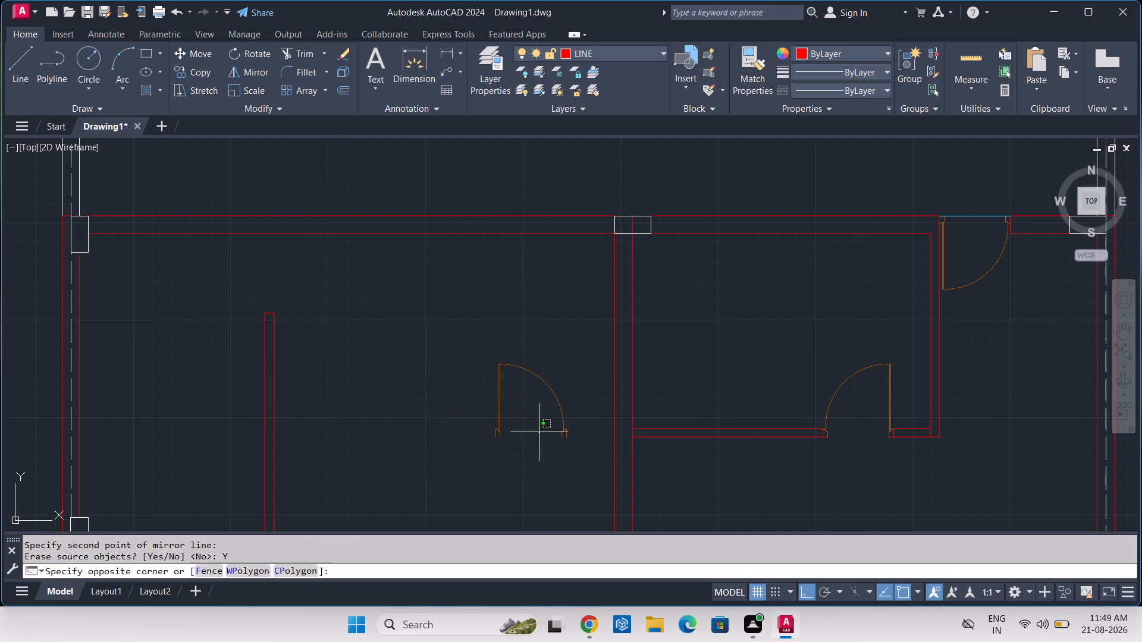
pyautogui.click(472, 445)
pyautogui.write('M')
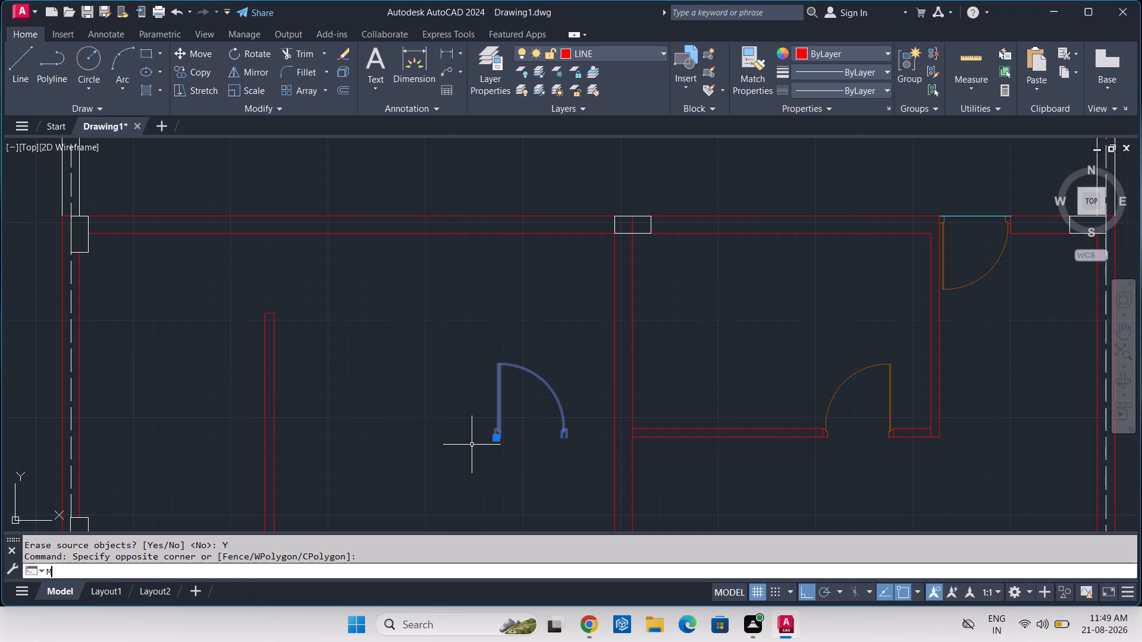
pyautogui.press('space')
pyautogui.press('F8')
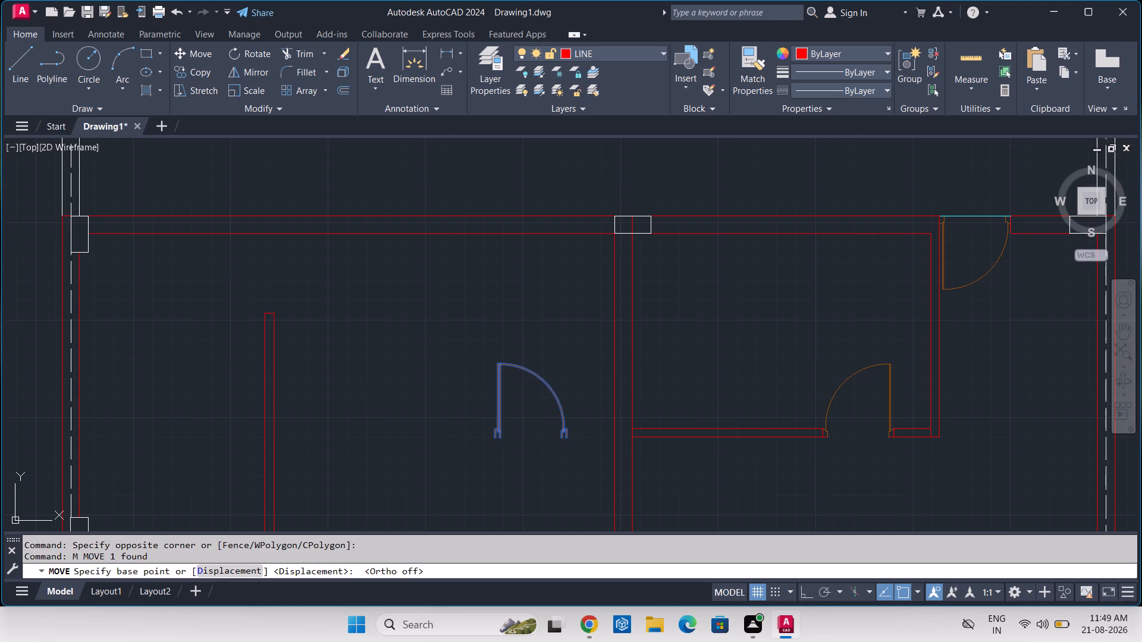
pyautogui.scroll(3, 485, 405)
pyautogui.moveTo(516, 445); pyautogui.dragTo(542, 359, button='middle')
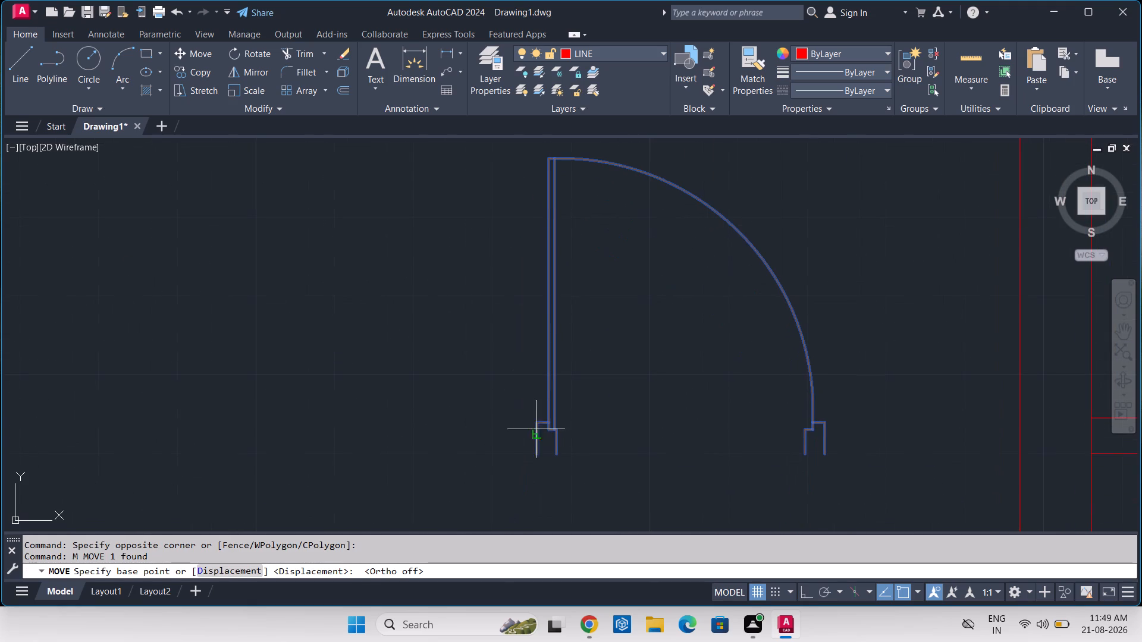
pyautogui.click(538, 451)
pyautogui.scroll(-3, 531, 443)
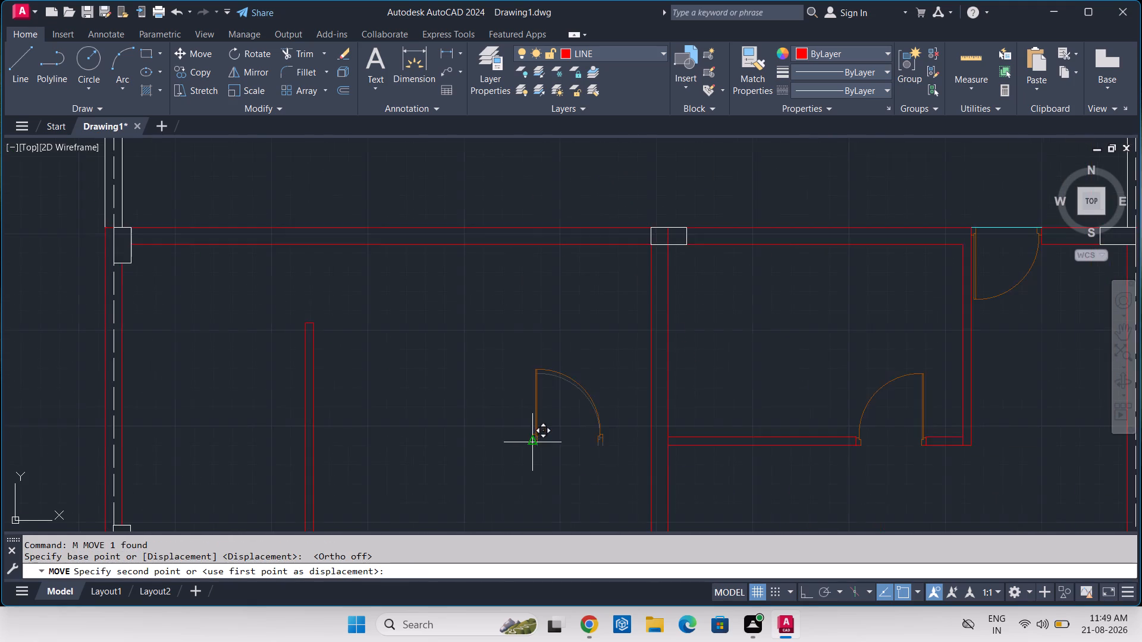
pyautogui.scroll(-3, 531, 442)
pyautogui.moveTo(605, 471); pyautogui.dragTo(649, 421, button='middle')
pyautogui.scroll(2, 571, 414)
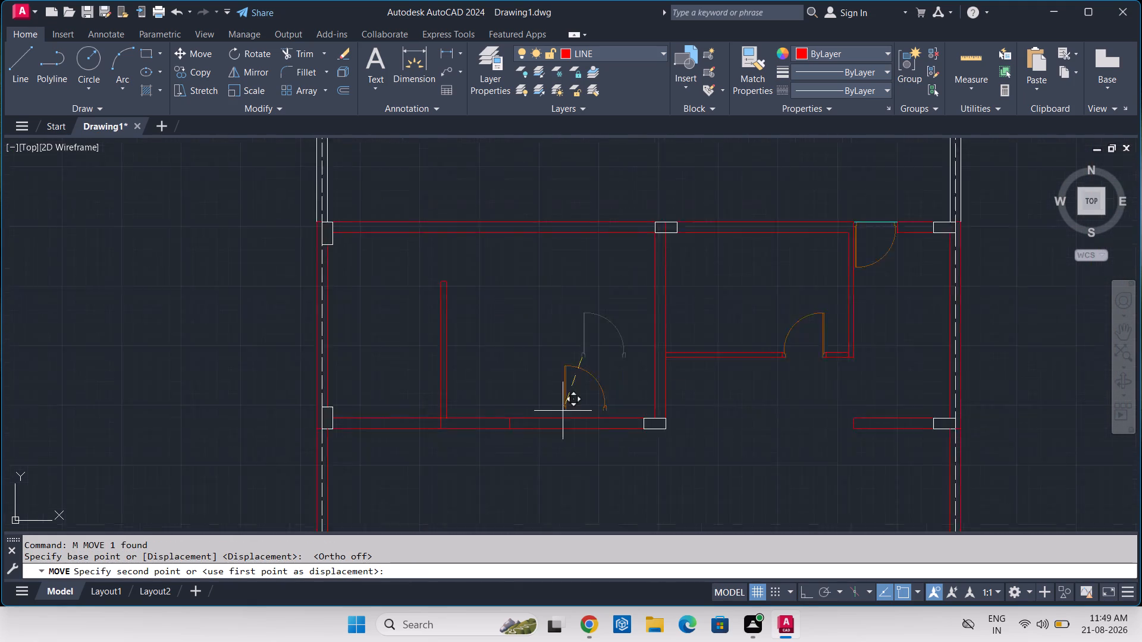
pyautogui.scroll(2, 560, 411)
pyautogui.scroll(2, 448, 439)
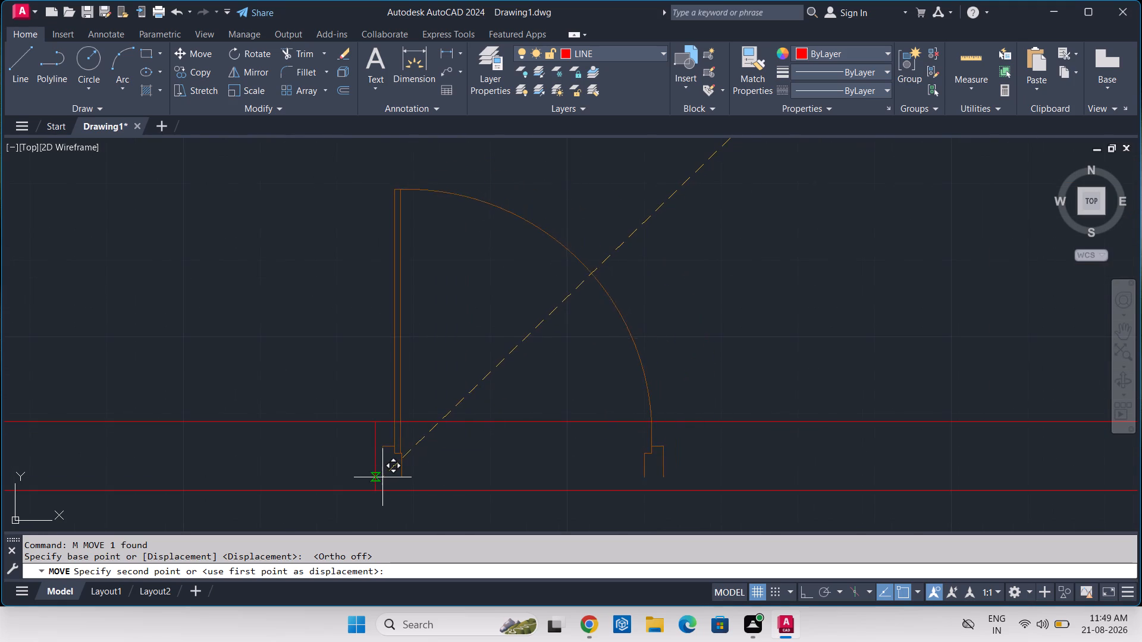
pyautogui.click(374, 489)
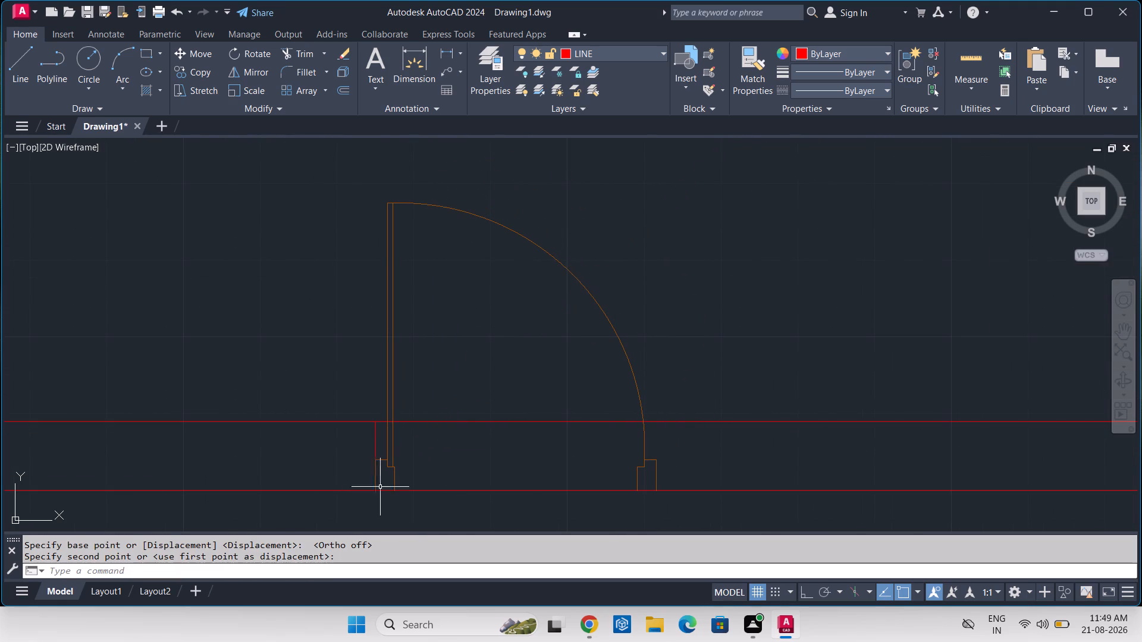
# Draw a second jamb line across the wall from the door's latch-side frame corner up to the wall's upper line.
pyautogui.write('L')
pyautogui.press('space')
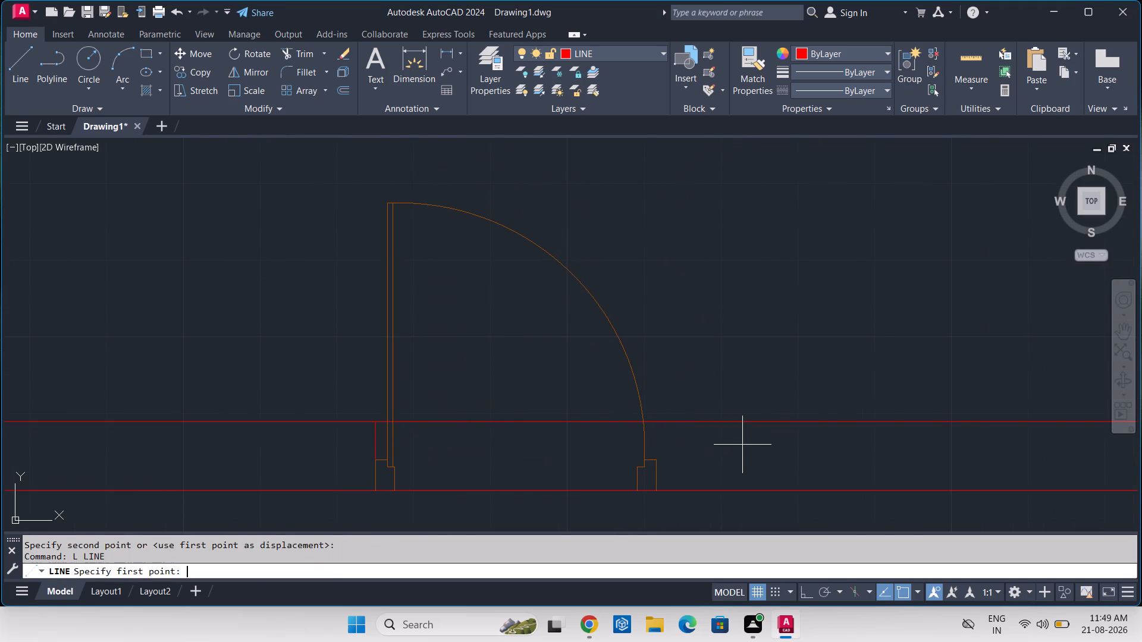
pyautogui.click(653, 487)
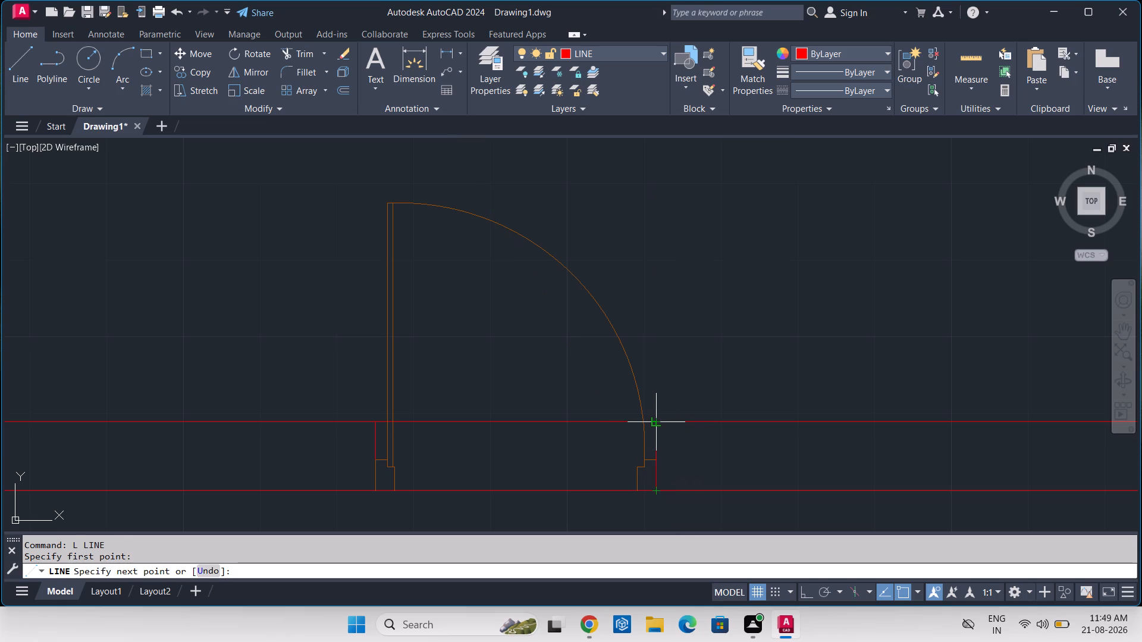
pyautogui.click(656, 421)
pyautogui.press('Return')
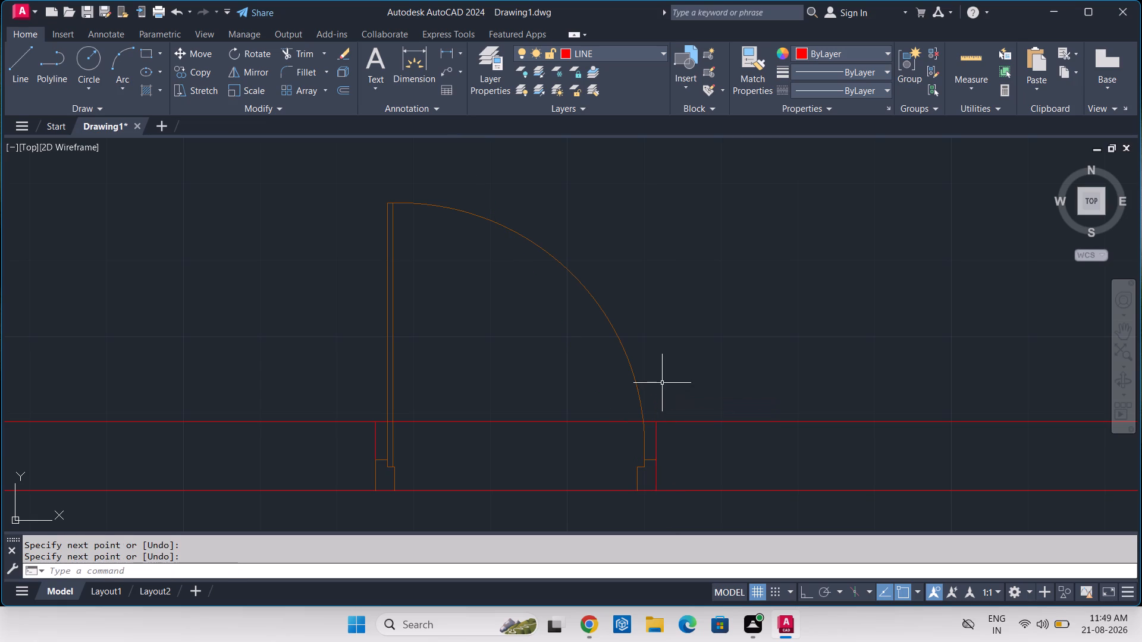
# Trim both wall lines across the upper-left room's door opening, including the short leftovers beside the door frames on both sides.
pyautogui.write('TR')
pyautogui.press('space')
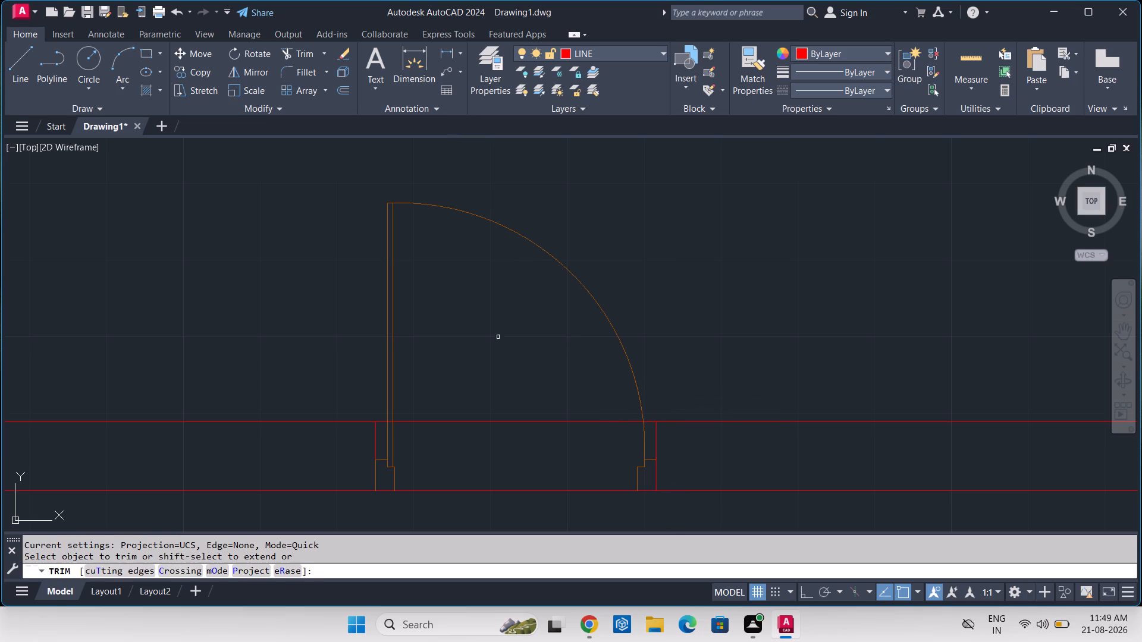
pyautogui.click(431, 386)
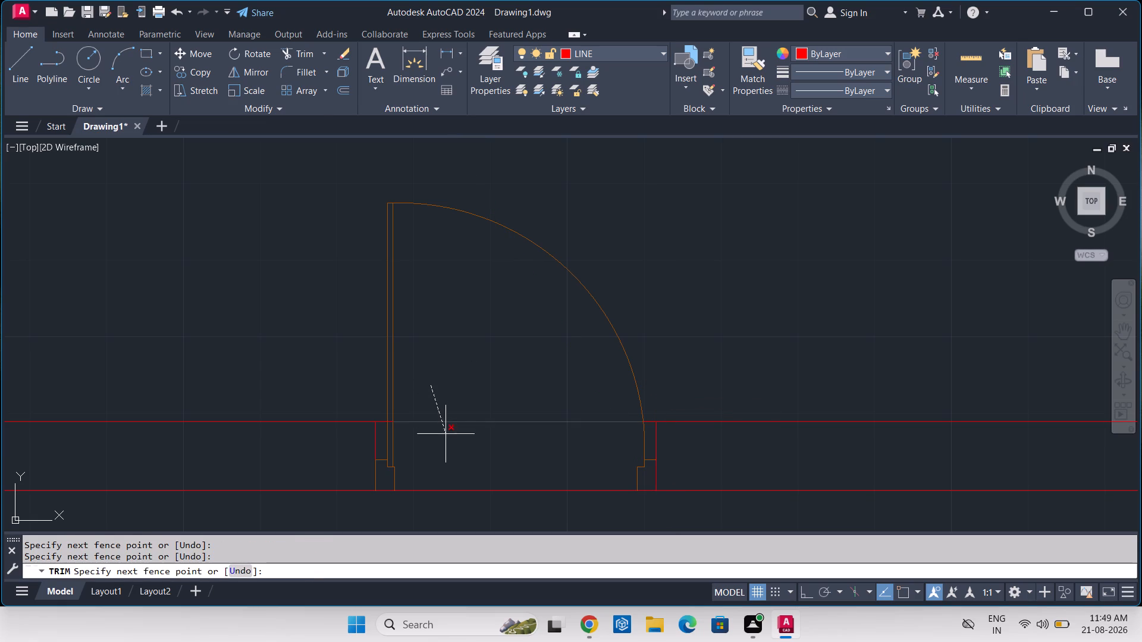
pyautogui.click(455, 499)
pyautogui.scroll(3, 414, 462)
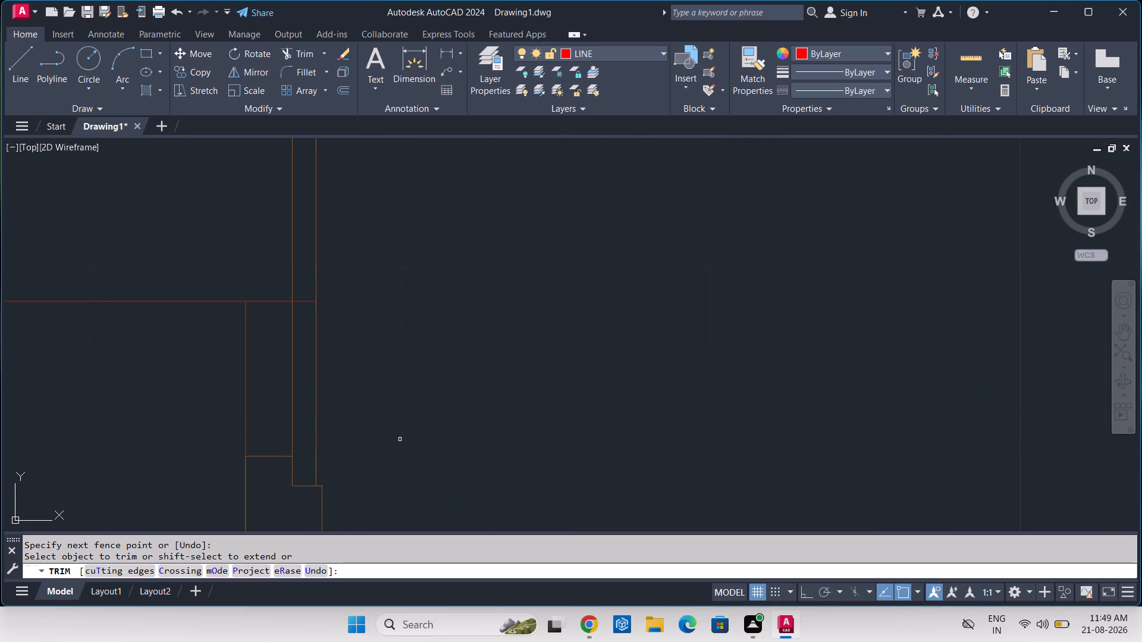
pyautogui.click(261, 268)
pyautogui.click(259, 308)
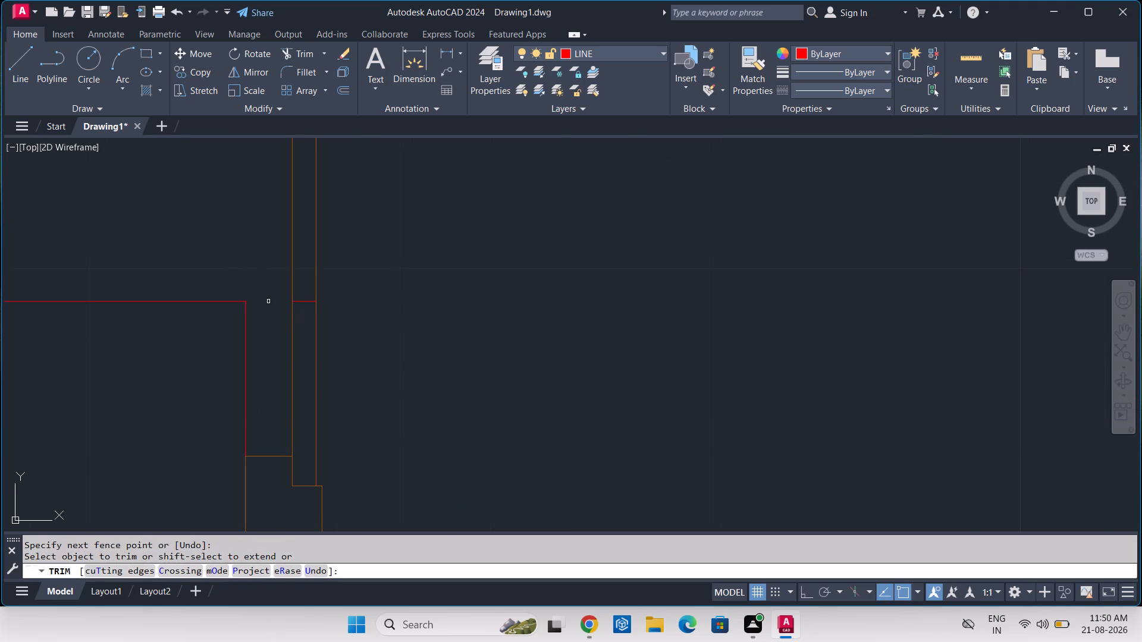
pyautogui.click(300, 302)
pyautogui.scroll(-3, 299, 301)
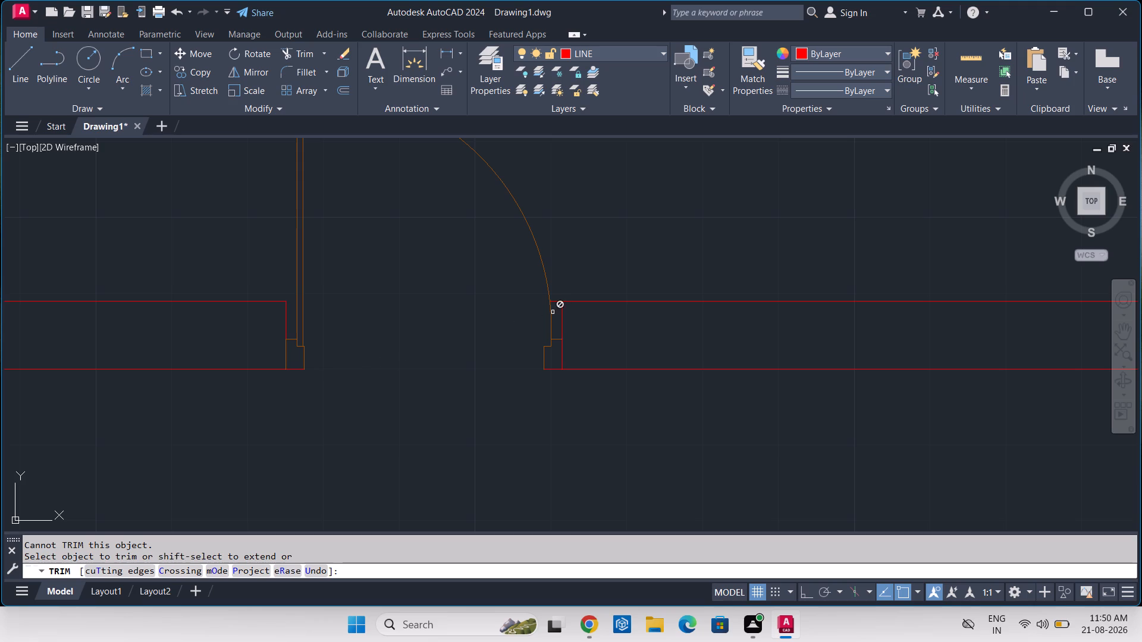
pyautogui.scroll(3, 553, 311)
pyautogui.click(556, 262)
pyautogui.click(554, 287)
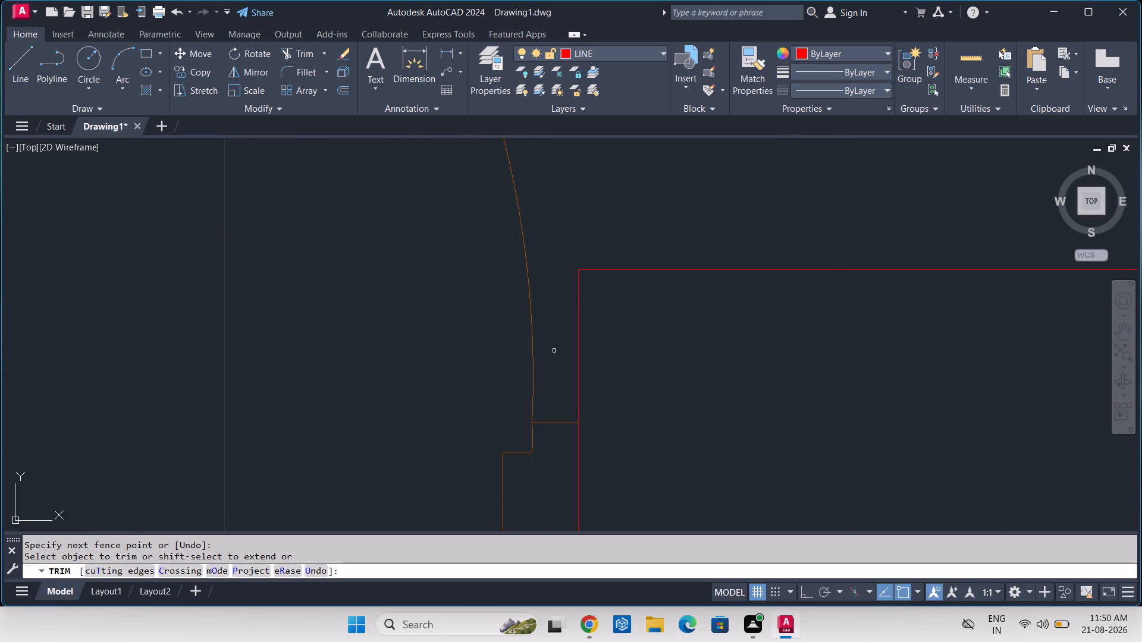
pyautogui.scroll(-3, 553, 351)
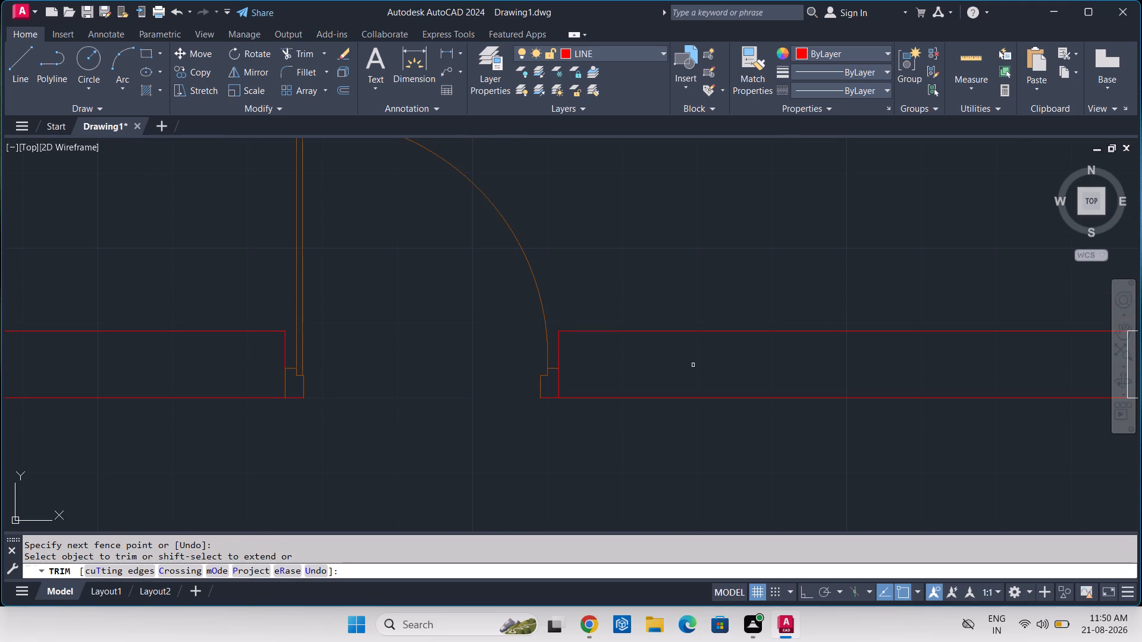
pyautogui.press('Escape')
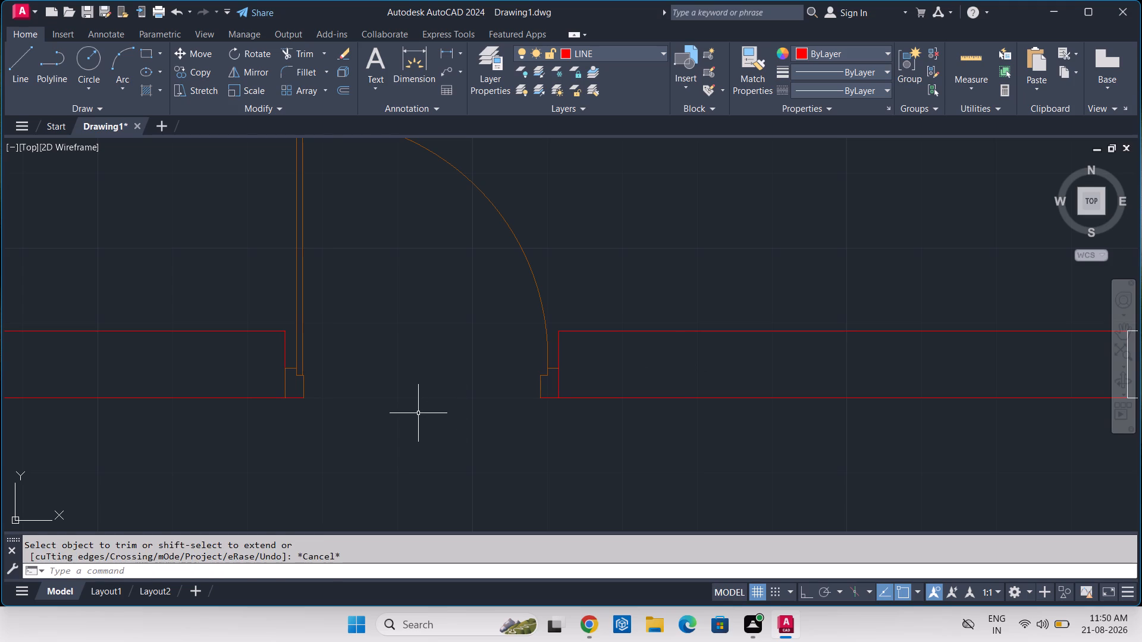
# Examine the whole floor plan and the large lower room's walls for the next door location.
pyautogui.scroll(-4, 701, 378)
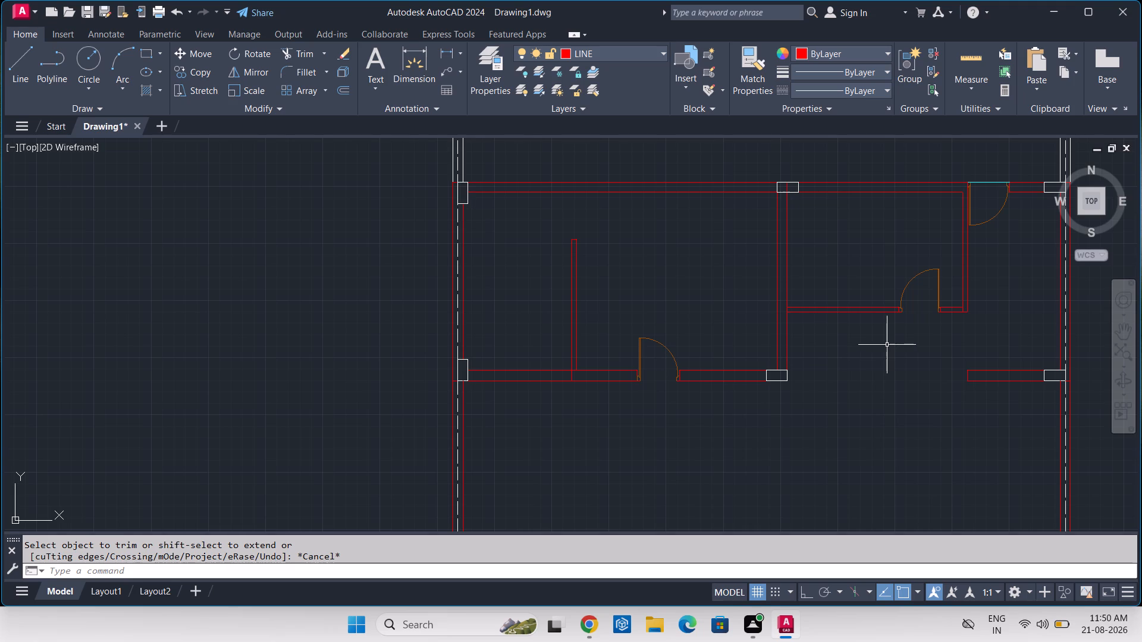
pyautogui.moveTo(897, 311); pyautogui.dragTo(861, 294, button='middle')
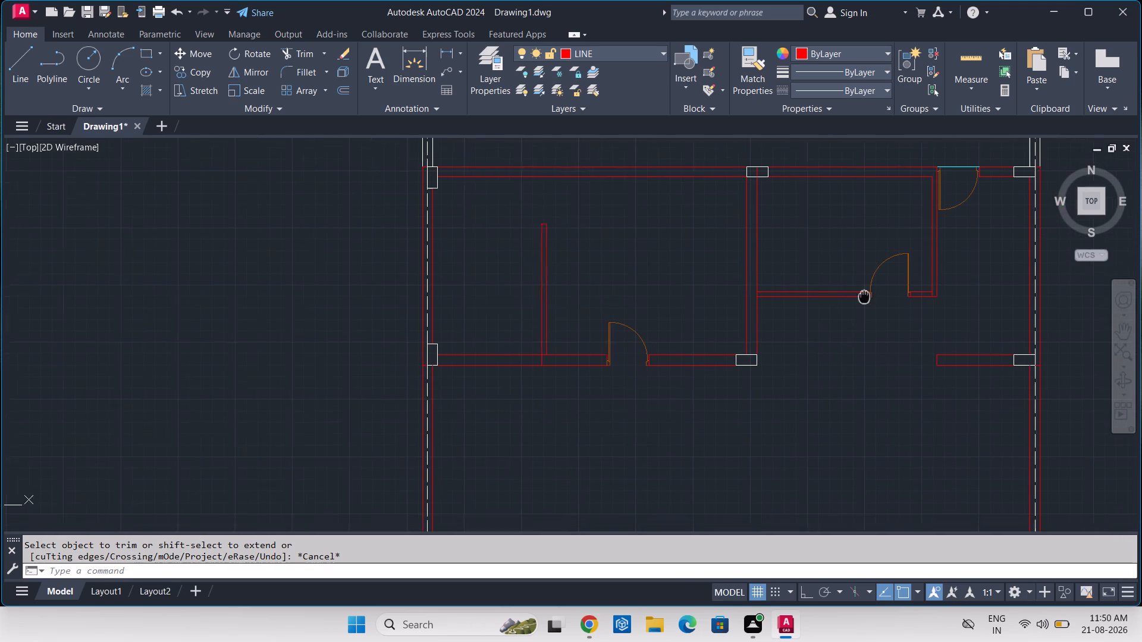
pyautogui.moveTo(861, 294); pyautogui.dragTo(850, 293, button='middle')
pyautogui.moveTo(930, 309); pyautogui.dragTo(925, 298, button='middle')
pyautogui.scroll(-1, 925, 298)
pyautogui.moveTo(1038, 364); pyautogui.dragTo(1014, 329, button='middle')
pyautogui.scroll(-1, 1038, 364)
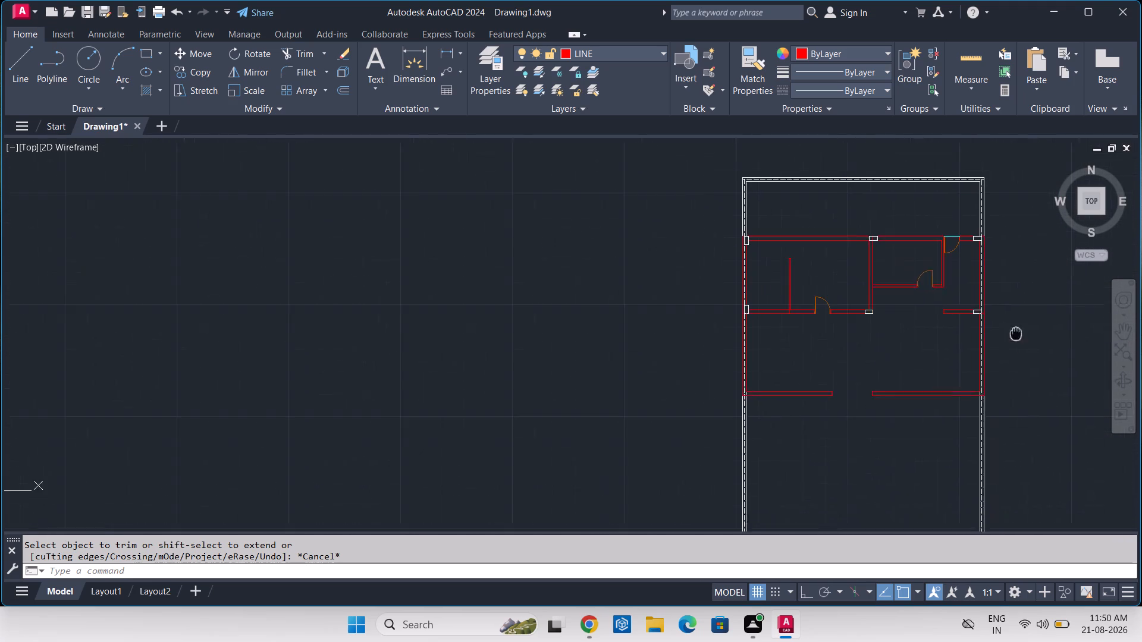
pyautogui.moveTo(1014, 329); pyautogui.dragTo(999, 311, button='middle')
pyautogui.scroll(1, 1049, 350)
pyautogui.moveTo(1049, 350); pyautogui.dragTo(1024, 331, button='middle')
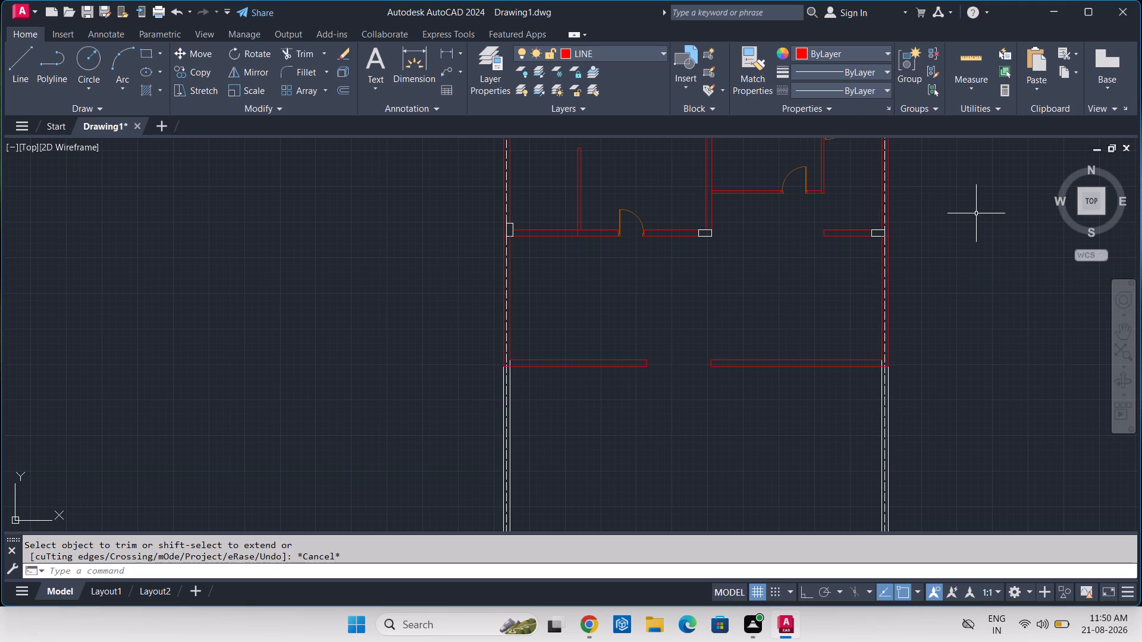
# With Ortho on, copy the upper-left room's door straight down from its hinge-side frame corner to the lower line of the large room's bottom wall.
pyautogui.scroll(1, 644, 215)
pyautogui.click(642, 216)
pyautogui.click(623, 219)
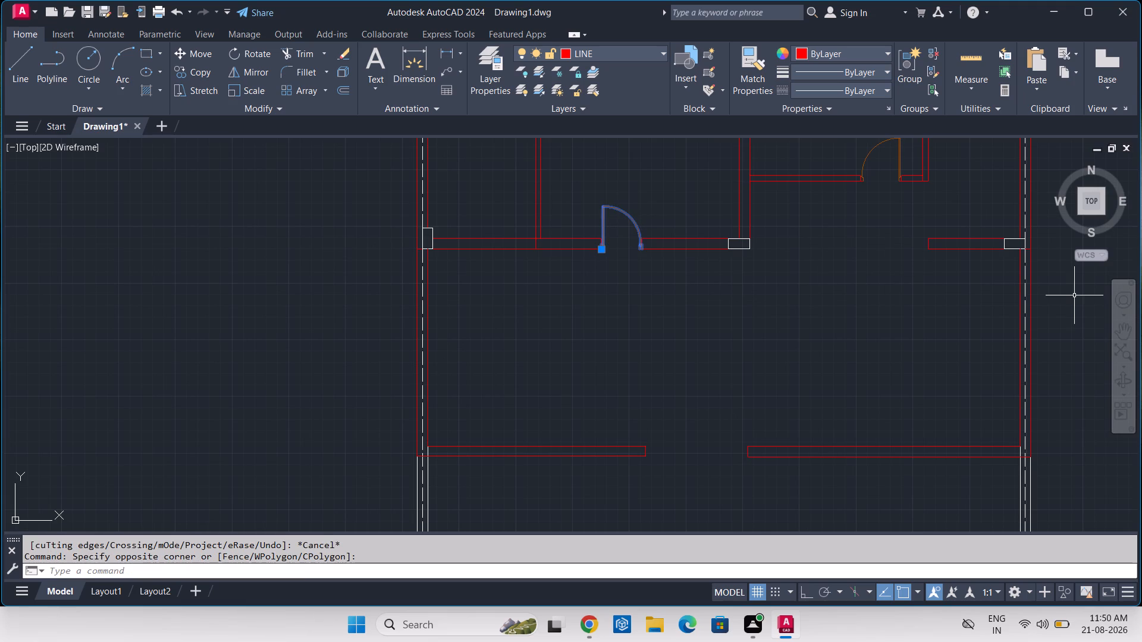
pyautogui.press('c')
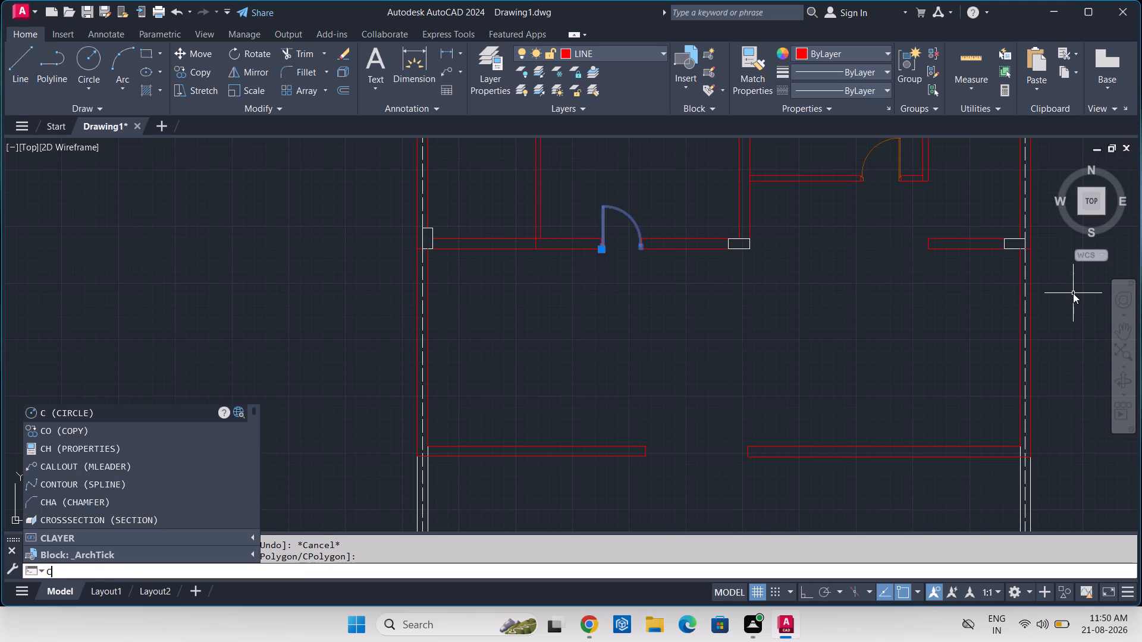
pyautogui.write('O')
pyautogui.press('space')
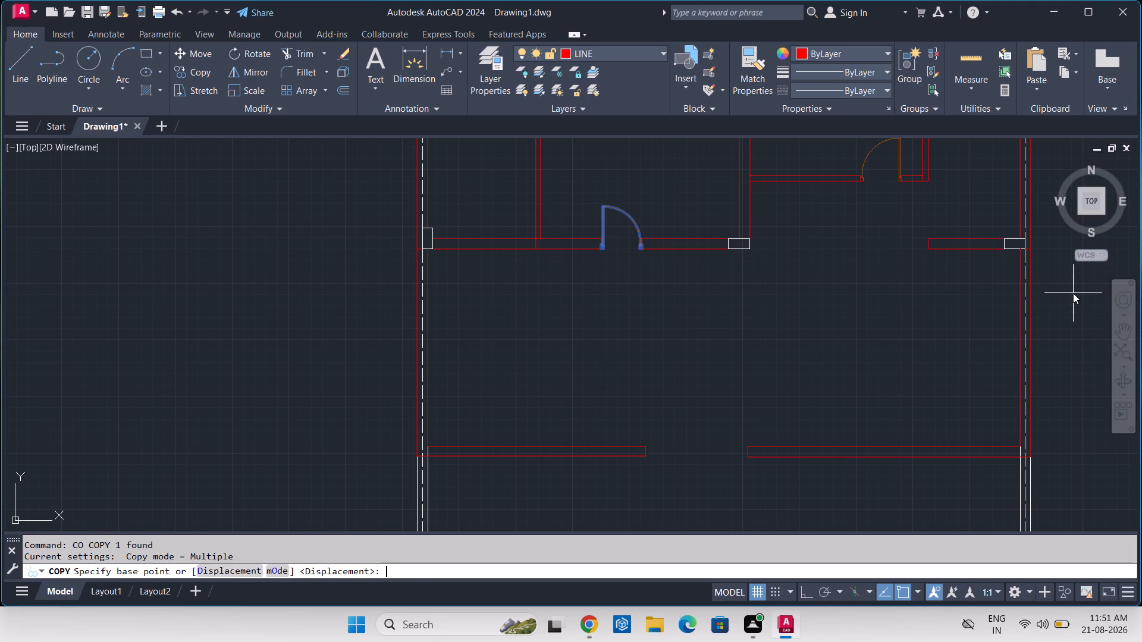
pyautogui.press('F8')
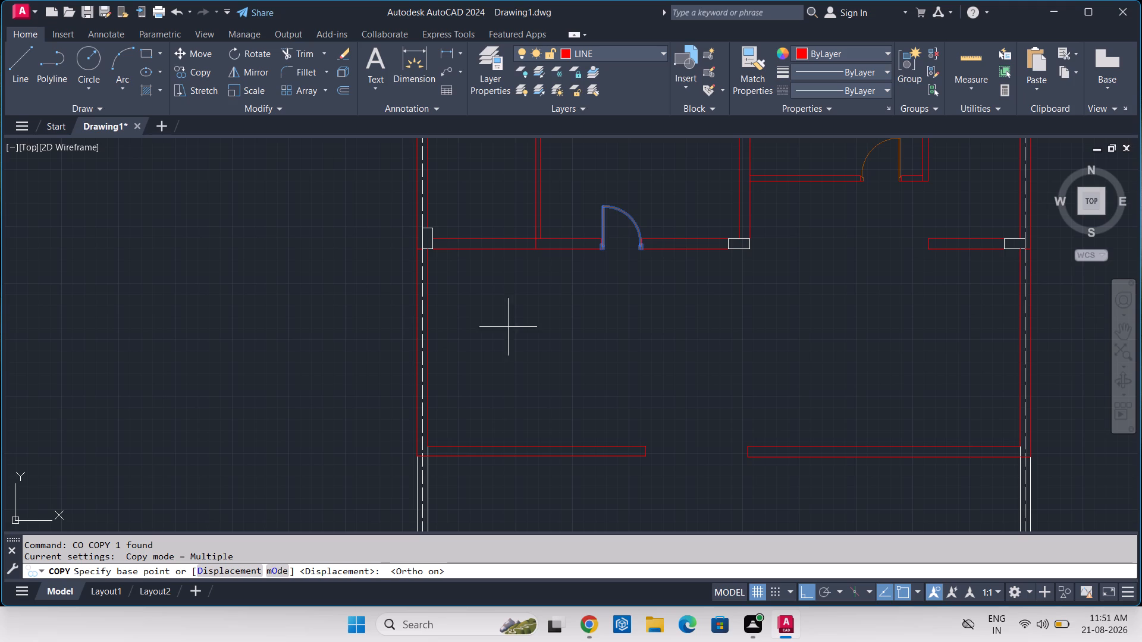
pyautogui.scroll(3, 629, 256)
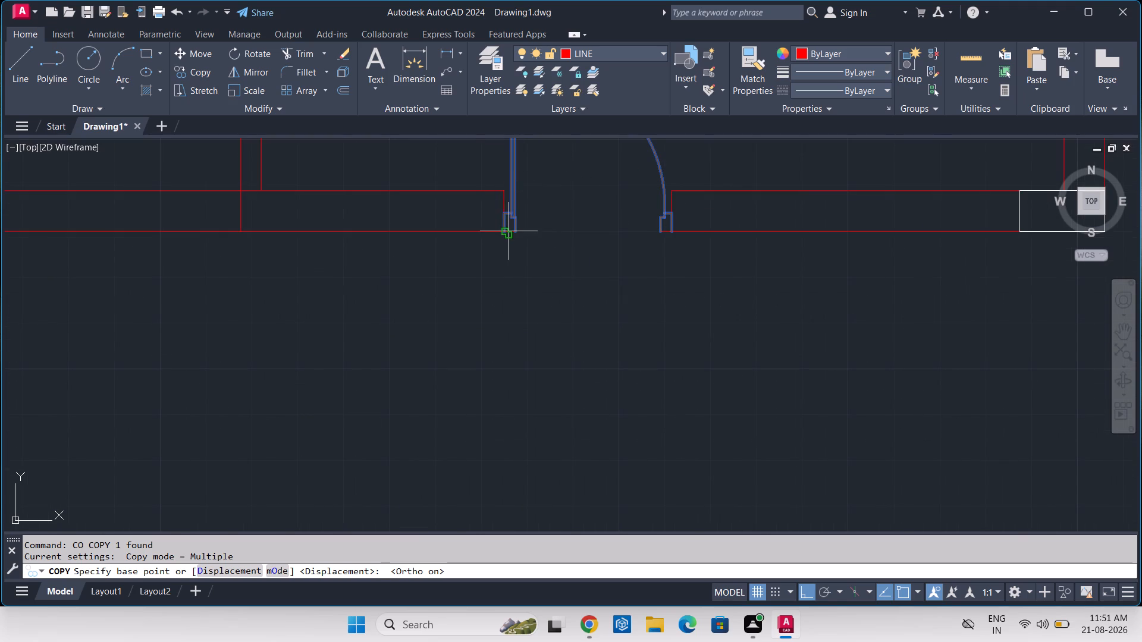
pyautogui.click(504, 229)
pyautogui.scroll(-4, 495, 338)
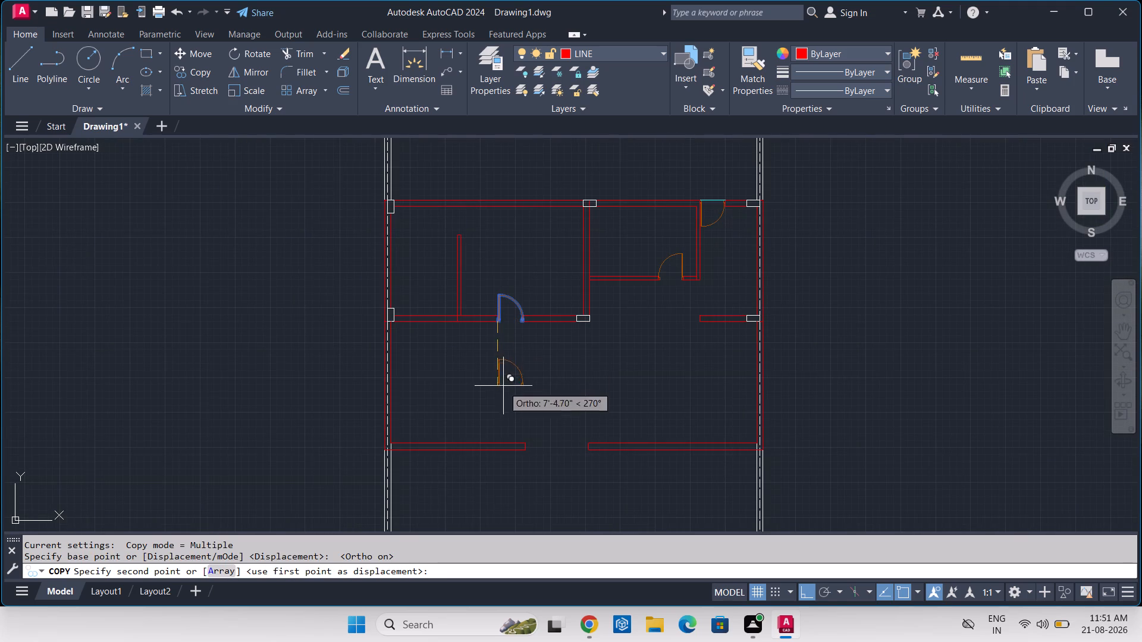
pyautogui.moveTo(503, 393); pyautogui.dragTo(503, 311, button='middle')
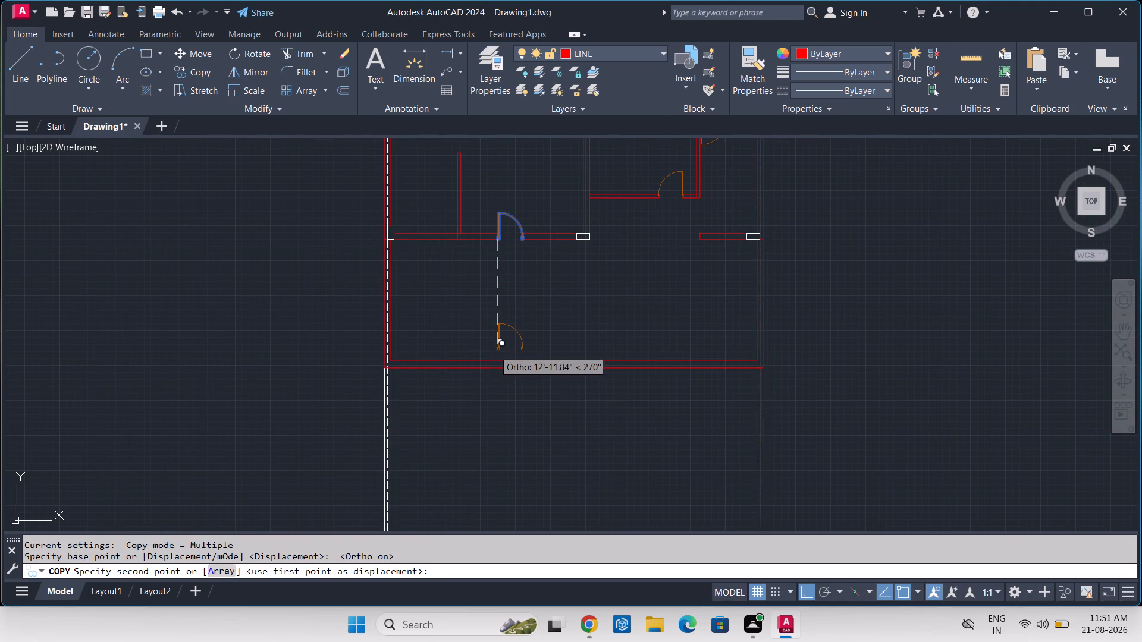
pyautogui.scroll(3, 496, 361)
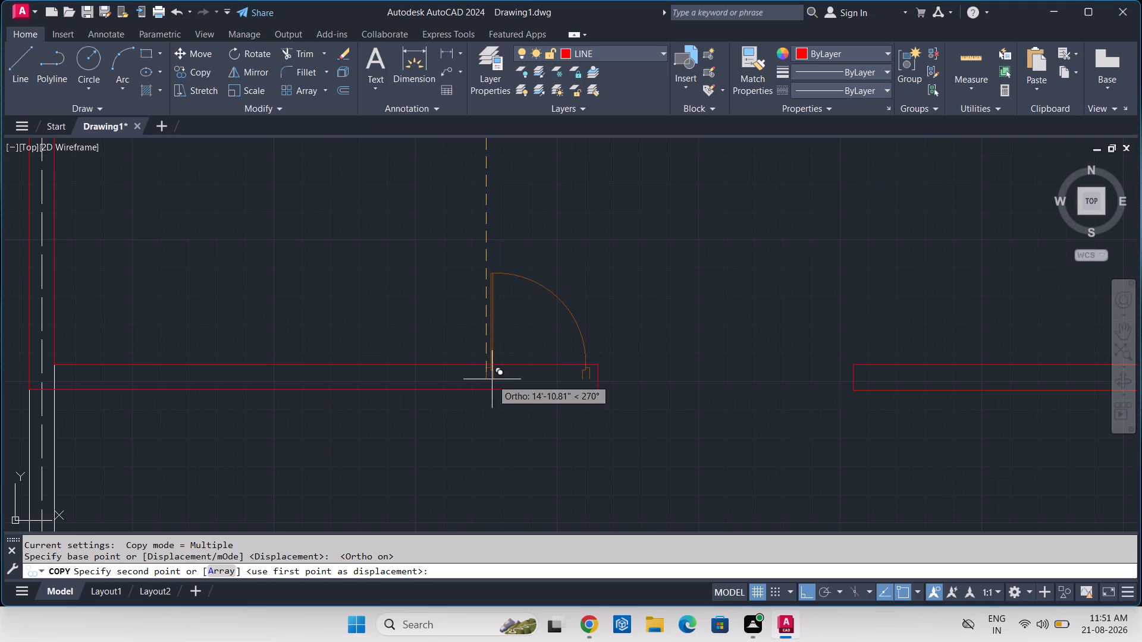
pyautogui.click(489, 390)
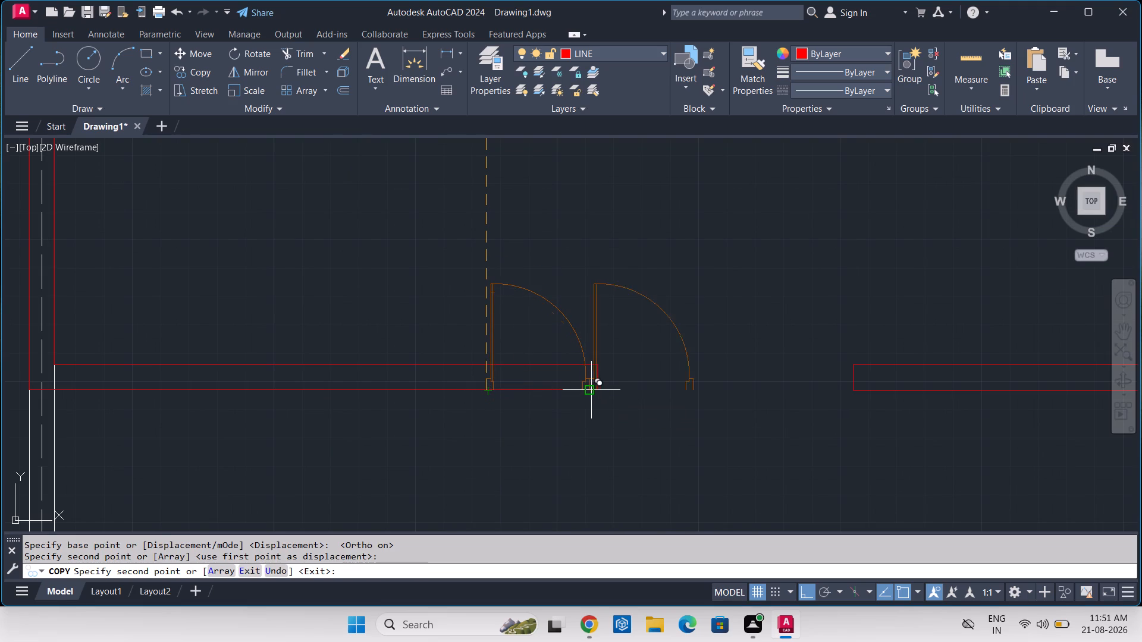
pyautogui.press('Escape')
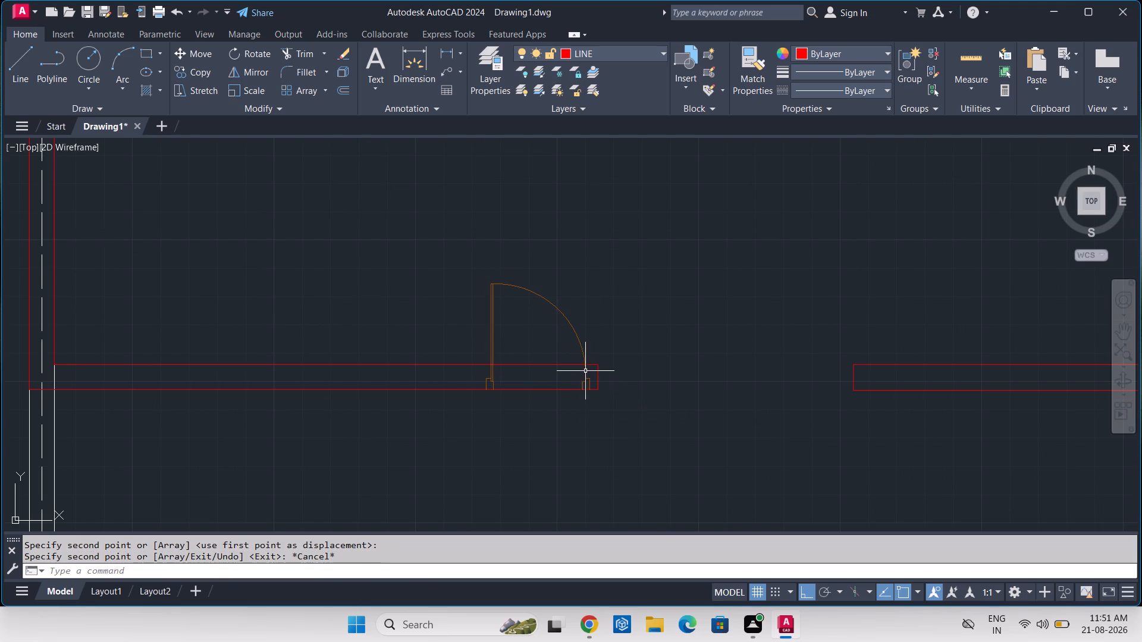
# Draw a jamb line across the bottom wall from the copied door's hinge-side frame corner up to the wall's upper line.
pyautogui.scroll(3, 586, 373)
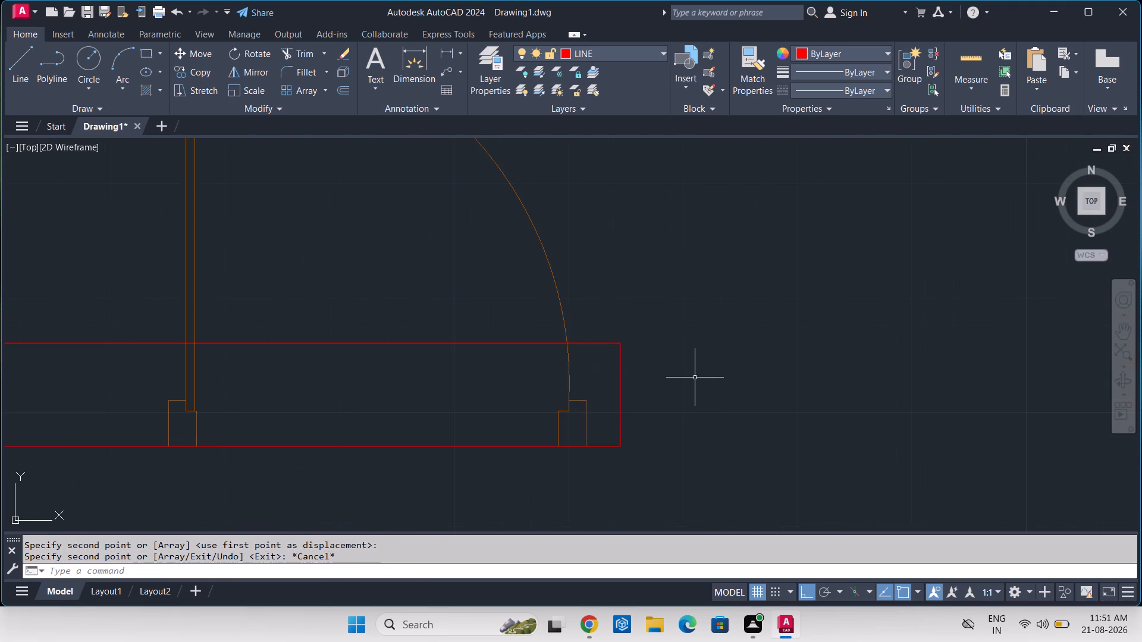
pyautogui.write('L')
pyautogui.press('space')
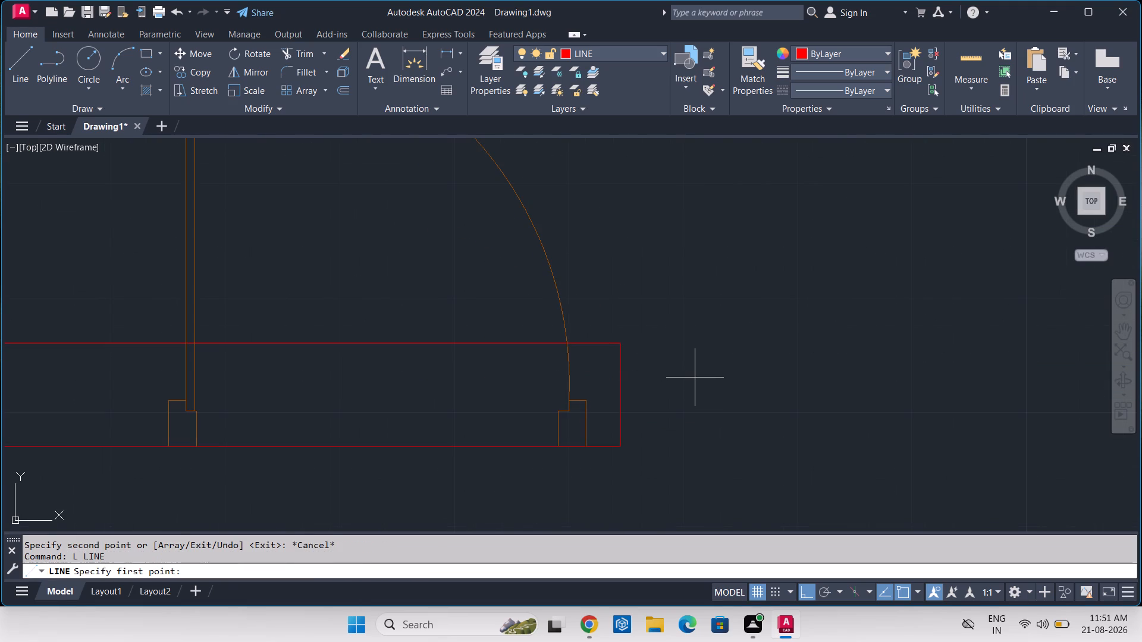
pyautogui.moveTo(674, 347); pyautogui.dragTo(884, 291, button='middle')
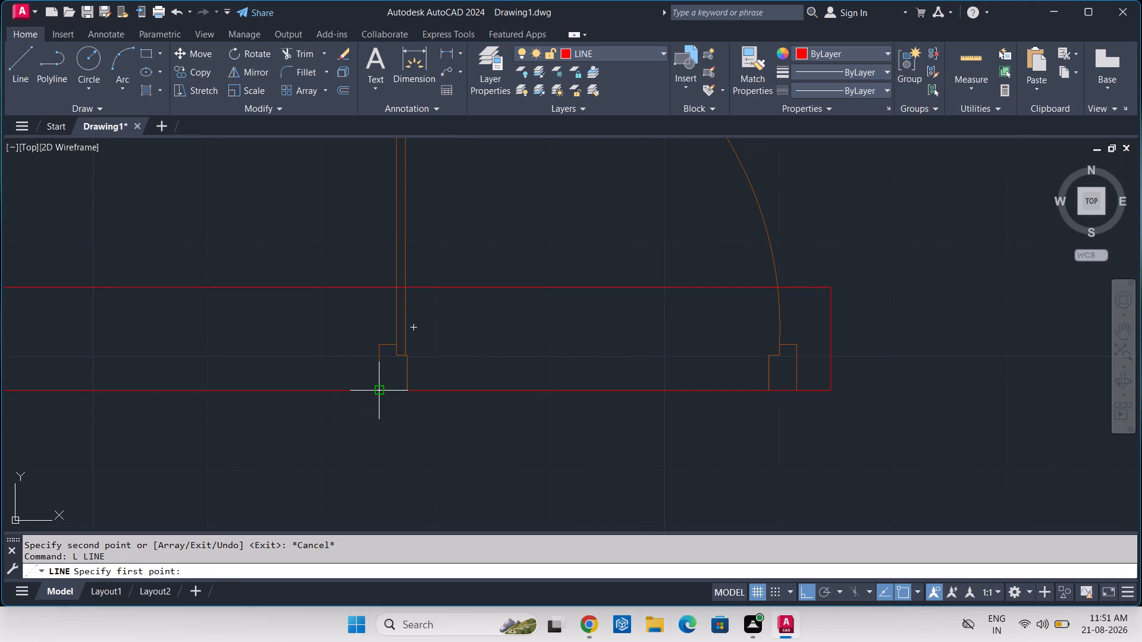
pyautogui.click(381, 392)
pyautogui.click(381, 288)
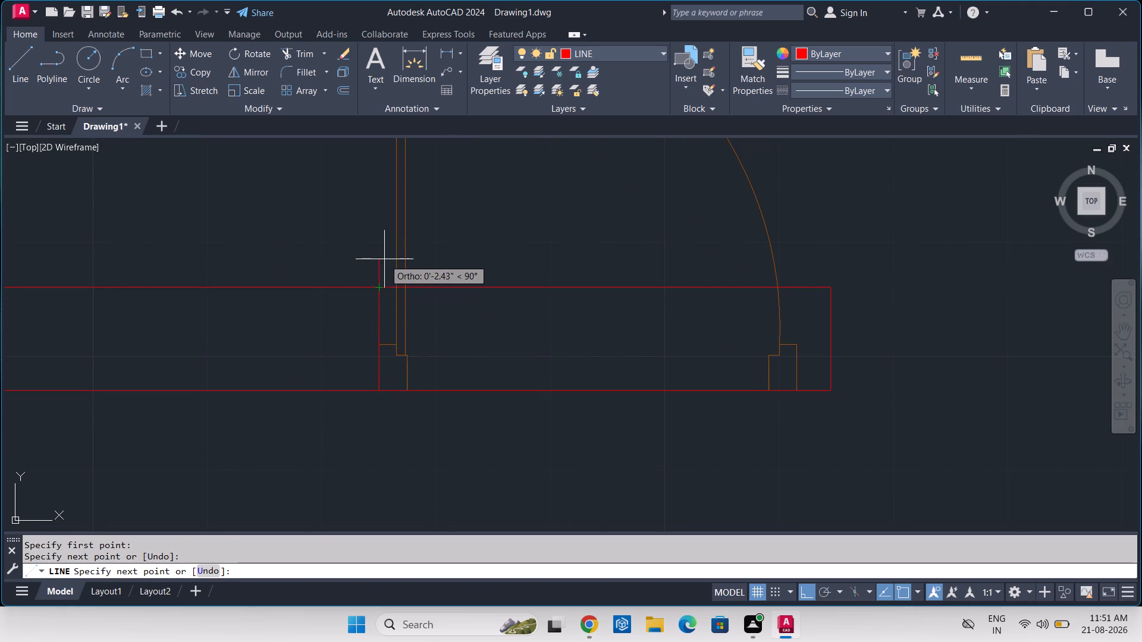
pyautogui.press('space')
pyautogui.click(384, 259)
pyautogui.press('space')
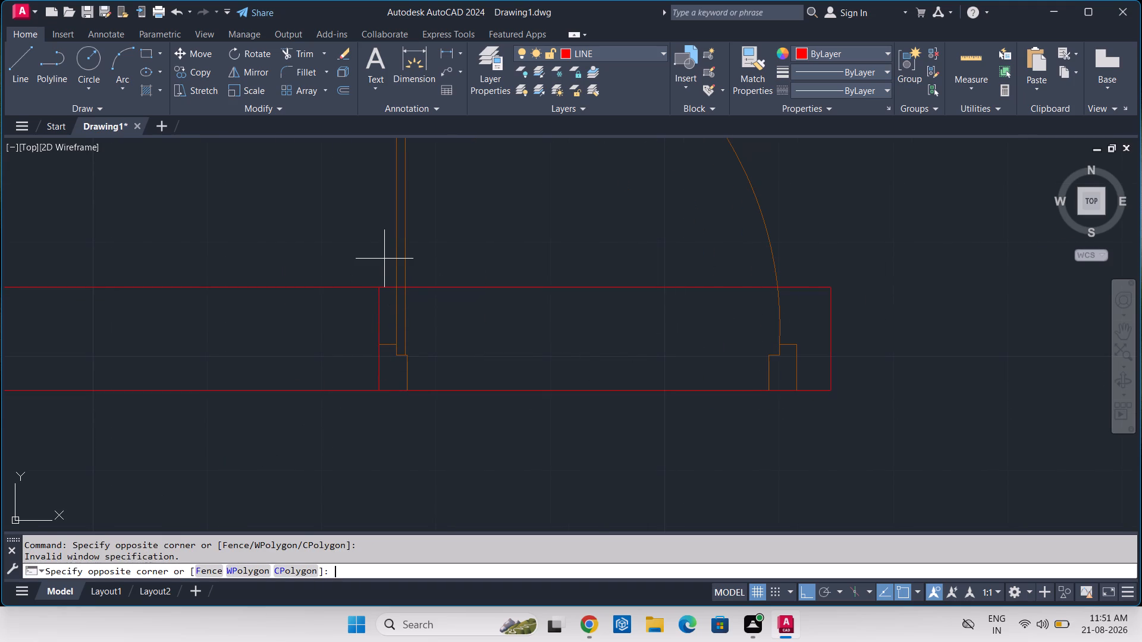
# Trim the bottom wall's upper line between the new jamb line and the door leaf, and across the leaf's thickness.
pyautogui.write('TR')
pyautogui.press('space')
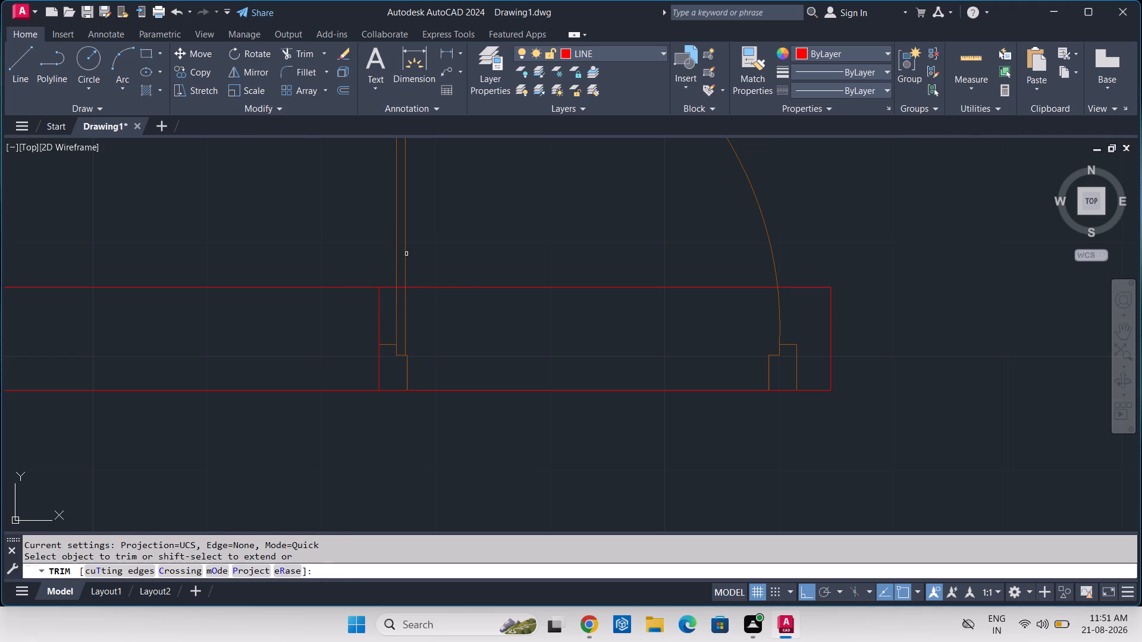
pyautogui.scroll(3, 391, 298)
pyautogui.click(356, 246)
pyautogui.click(354, 280)
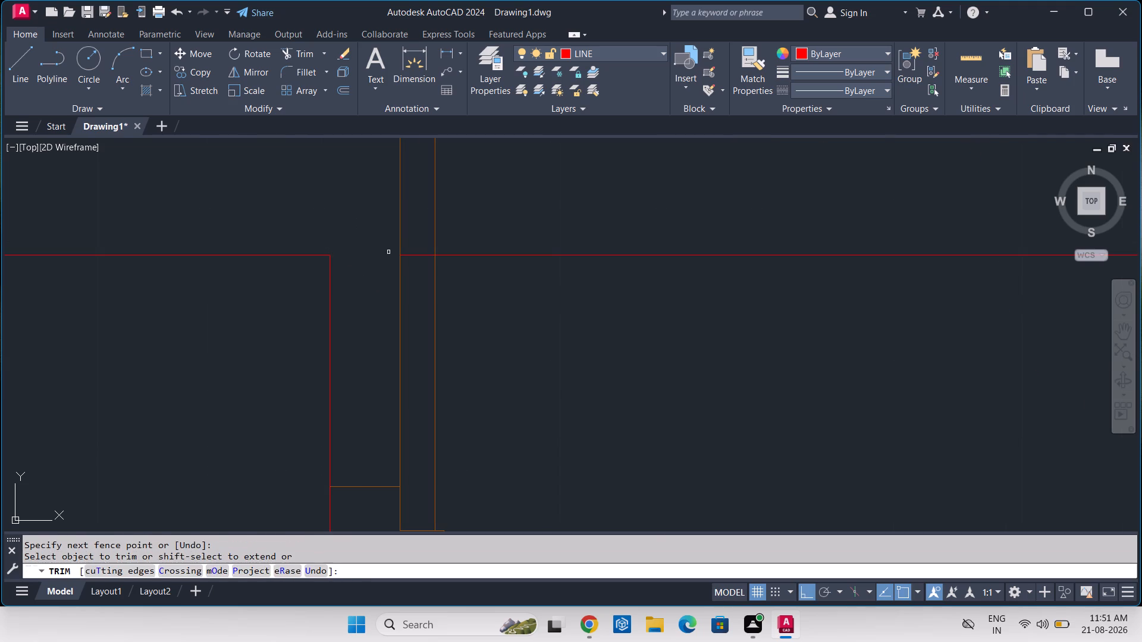
pyautogui.click(408, 244)
pyautogui.click(415, 266)
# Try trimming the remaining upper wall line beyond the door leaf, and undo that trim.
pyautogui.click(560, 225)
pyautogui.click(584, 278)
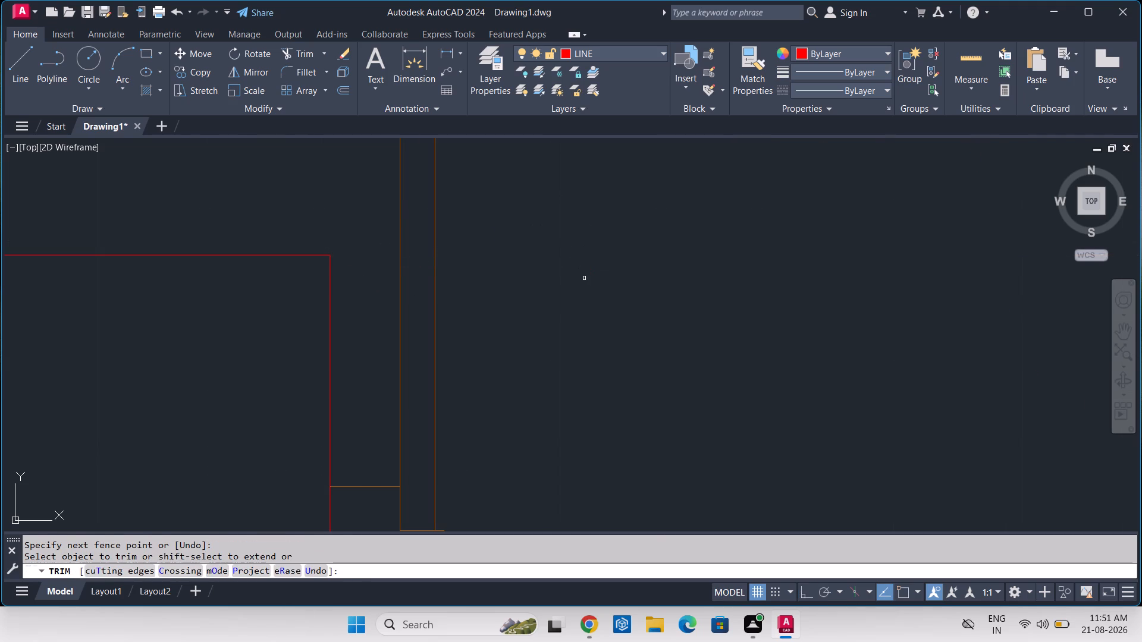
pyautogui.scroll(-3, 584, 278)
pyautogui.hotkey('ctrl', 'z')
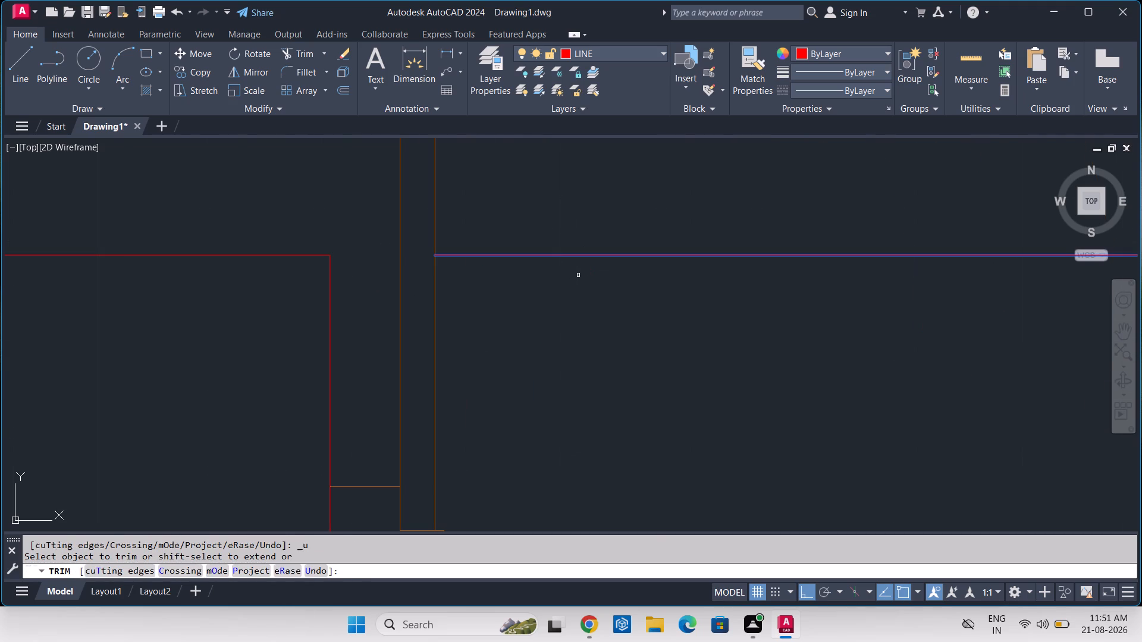
# Trim the bottom wall's end line and both wall lines beyond the copied door and across its opening.
pyautogui.scroll(-3, 626, 308)
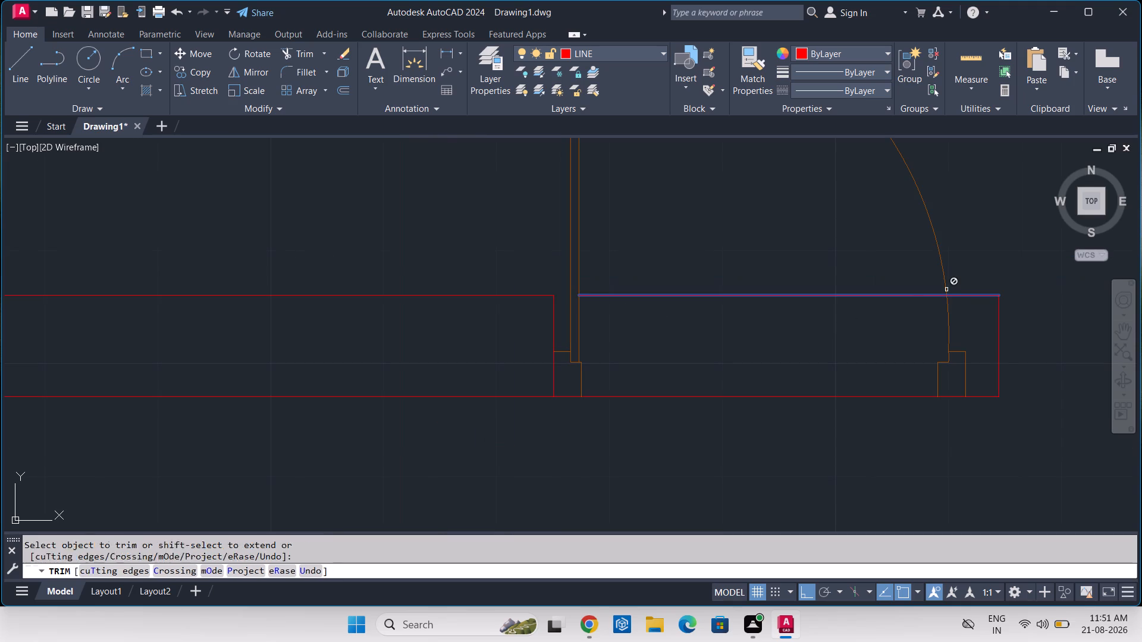
pyautogui.click(964, 295)
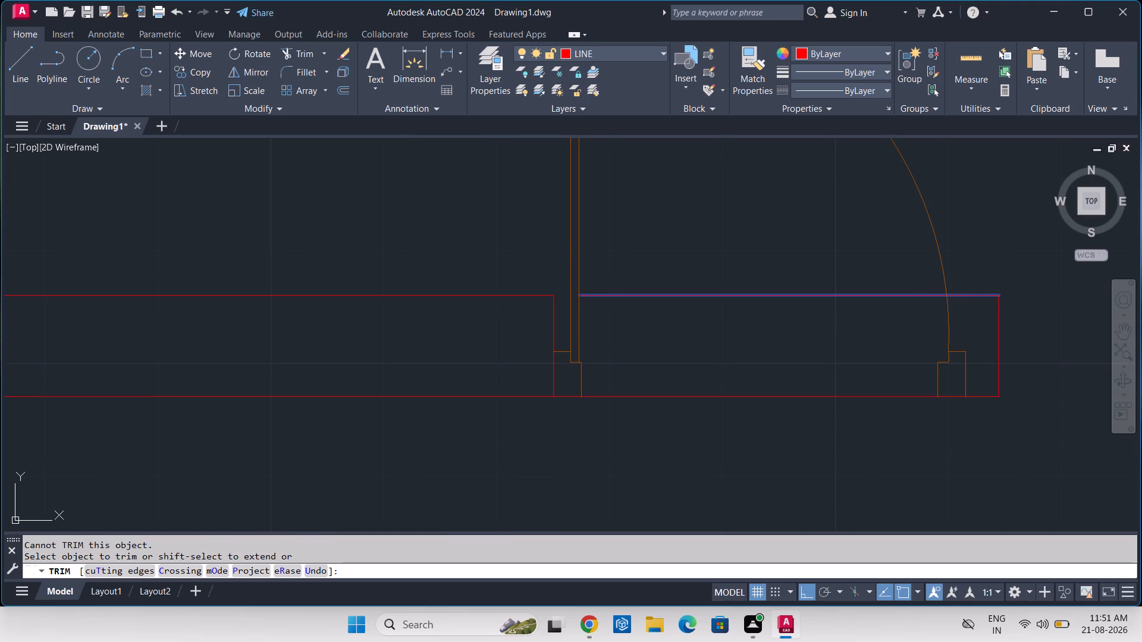
pyautogui.click(1000, 309)
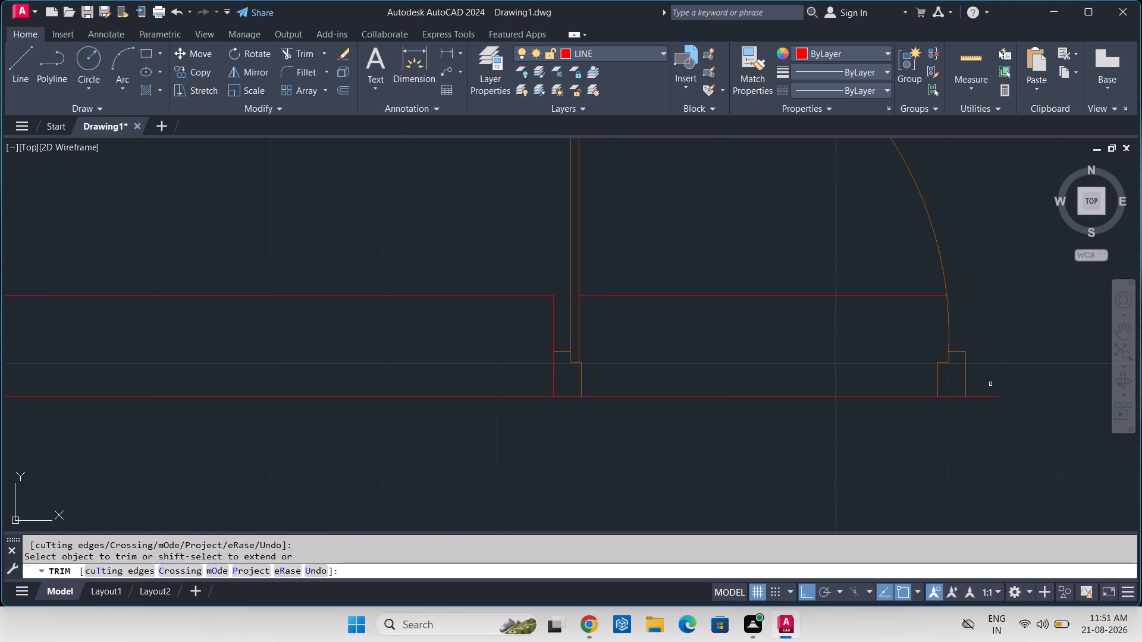
pyautogui.click(987, 394)
pyautogui.click(980, 411)
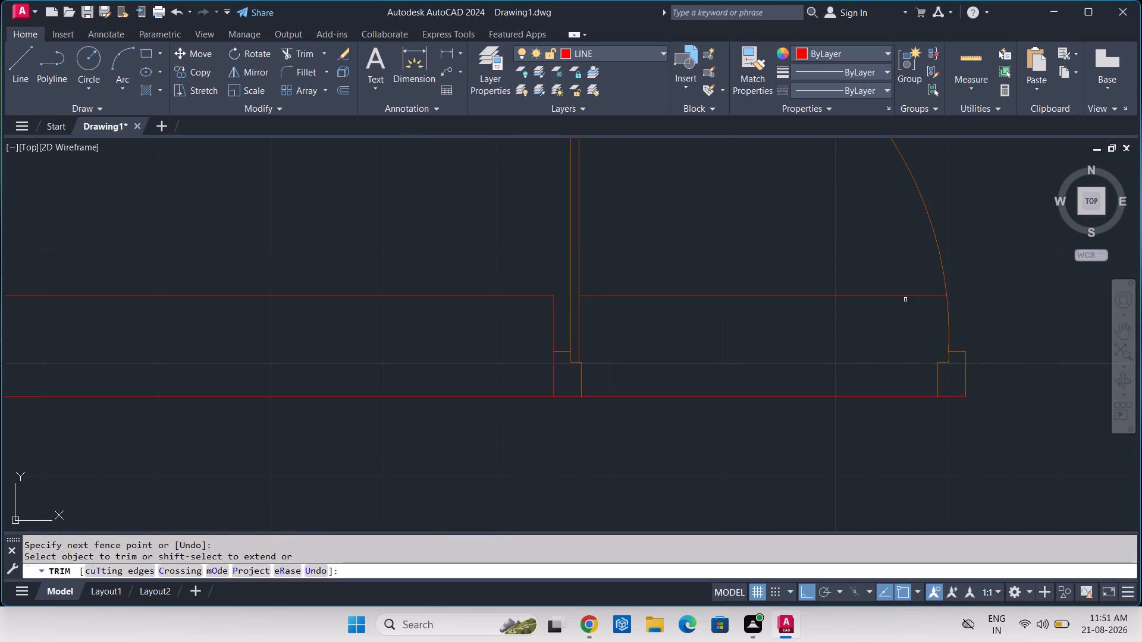
pyautogui.click(903, 294)
pyautogui.click(886, 359)
pyautogui.click(832, 431)
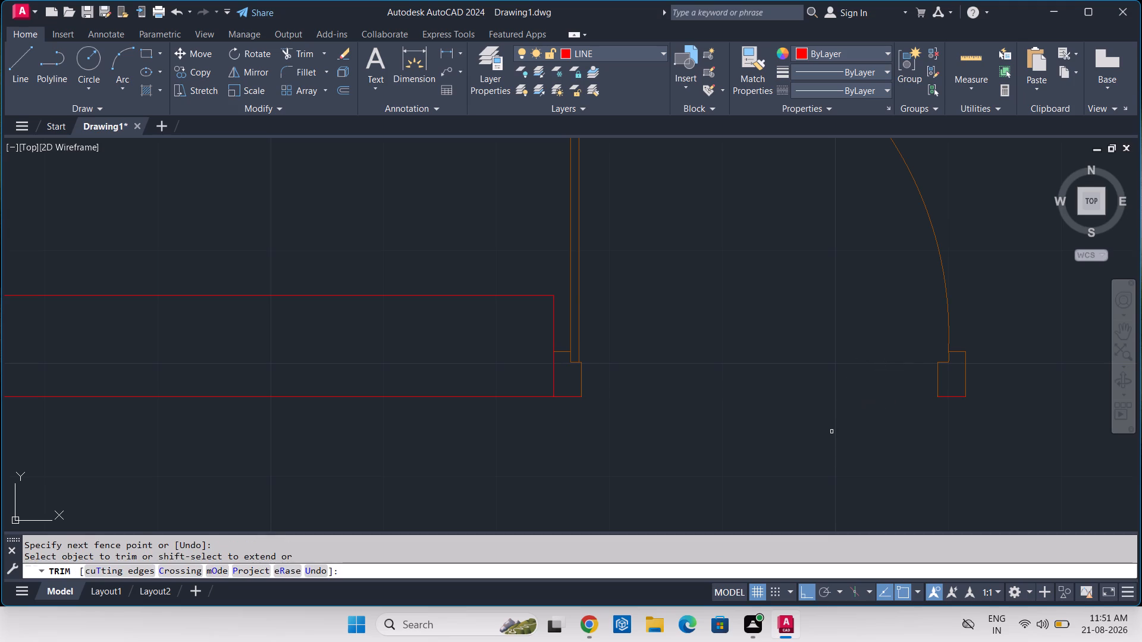
pyautogui.scroll(-3, 832, 432)
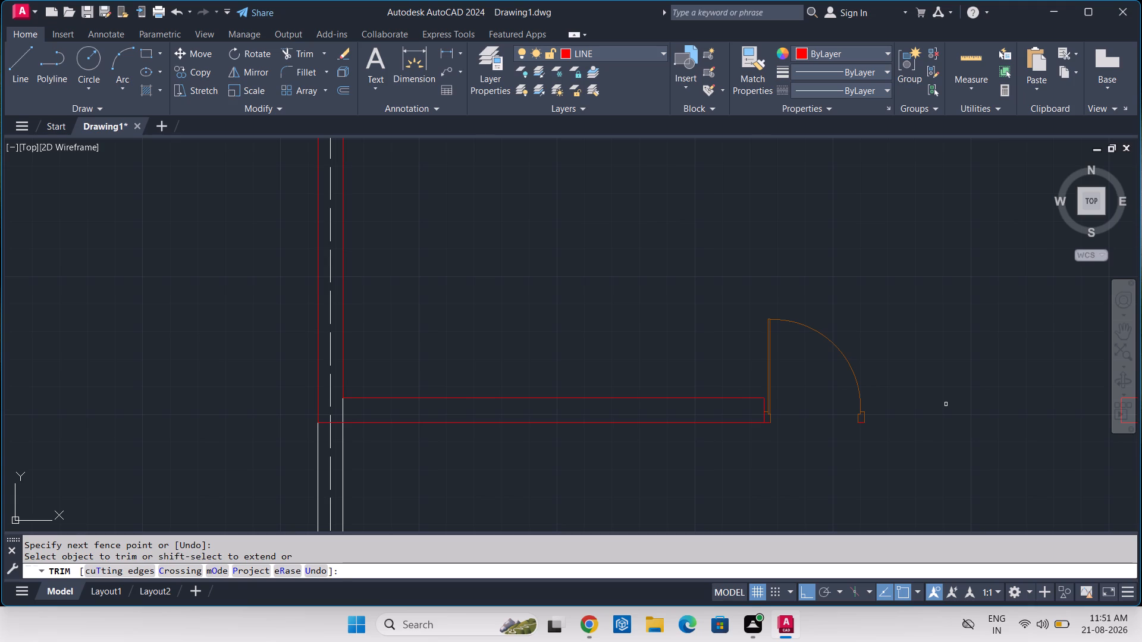
pyautogui.press('Escape')
# With Ortho on, copy the bottom-wall door horizontally into the open gap between the door and the next wall segment.
pyautogui.click(921, 365)
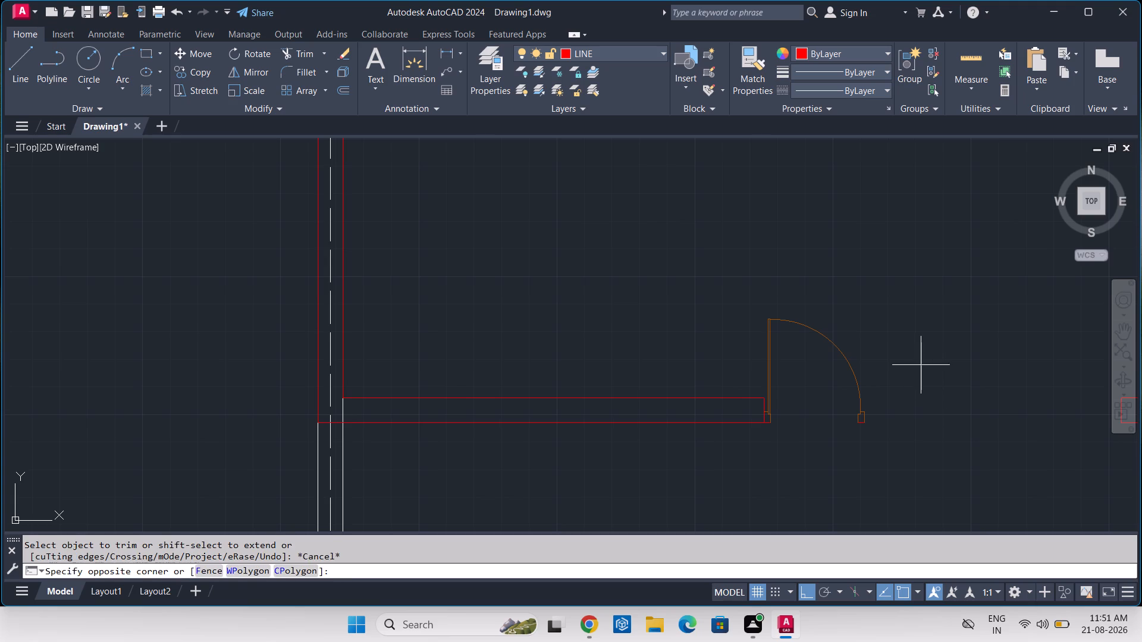
pyautogui.click(855, 376)
pyautogui.press('c')
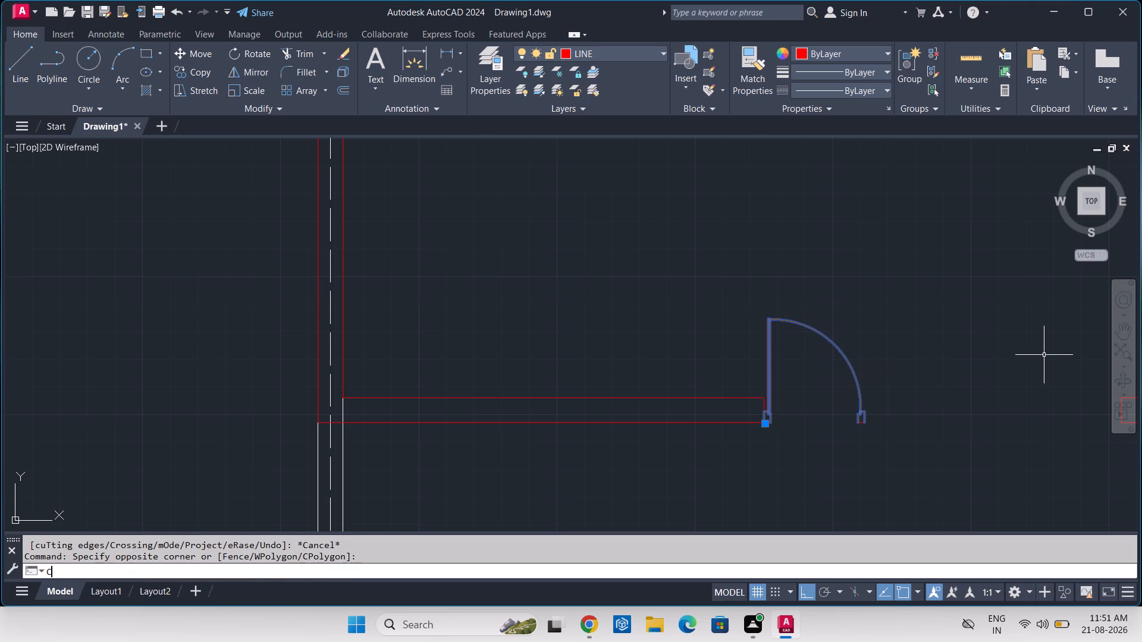
pyautogui.write('O')
pyautogui.press('space')
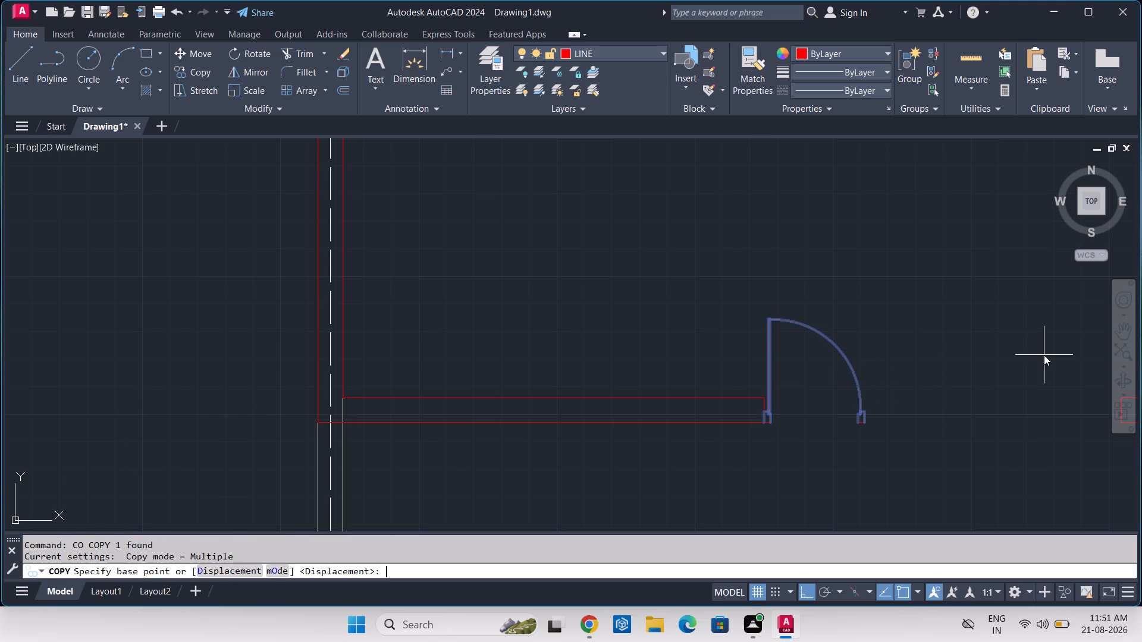
pyautogui.click(777, 413)
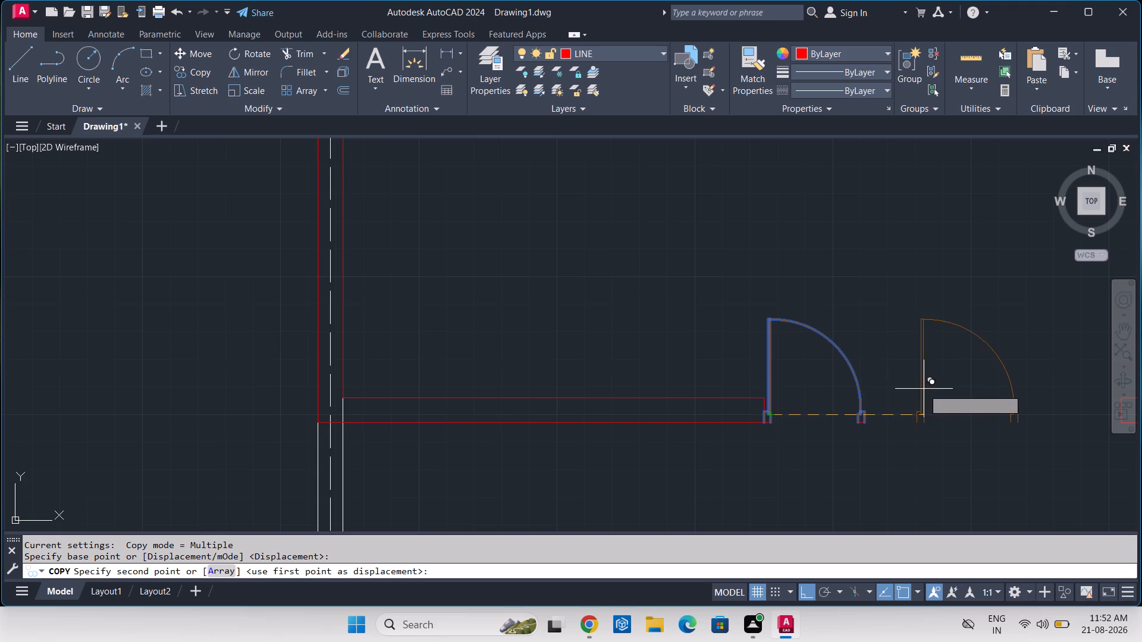
pyautogui.scroll(-1, 927, 387)
pyautogui.moveTo(927, 387); pyautogui.dragTo(869, 361, button='middle')
pyautogui.click(874, 364)
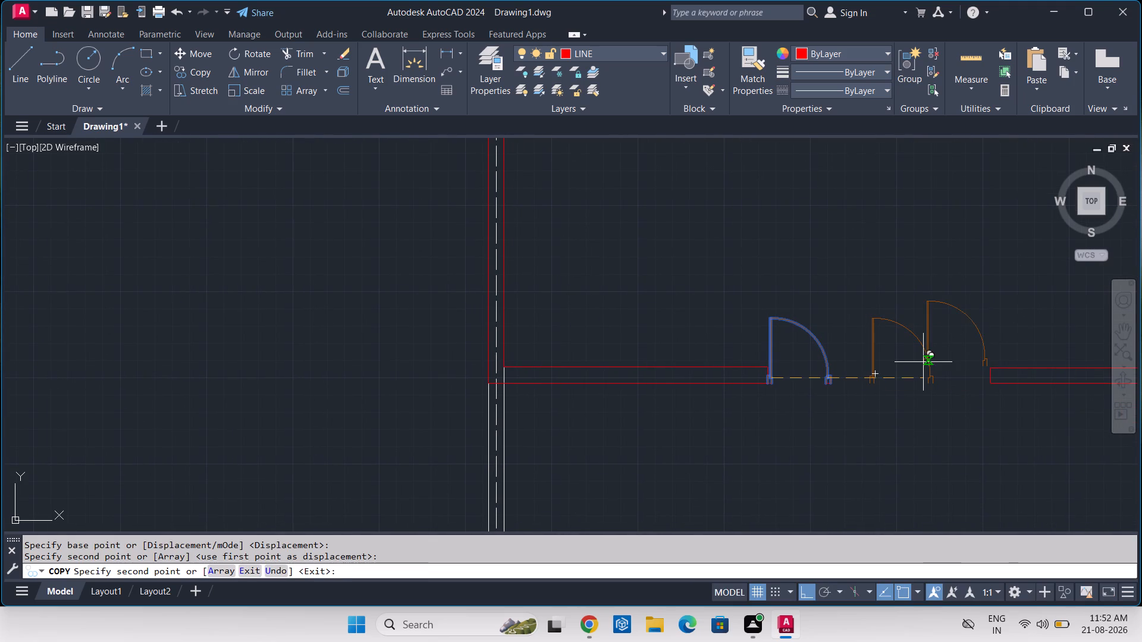
pyautogui.press('Escape')
pyautogui.press('Escape')
# Rotate the new door copy 180° about its lower hinge-side frame corner.
pyautogui.click(923, 362)
pyautogui.click(868, 389)
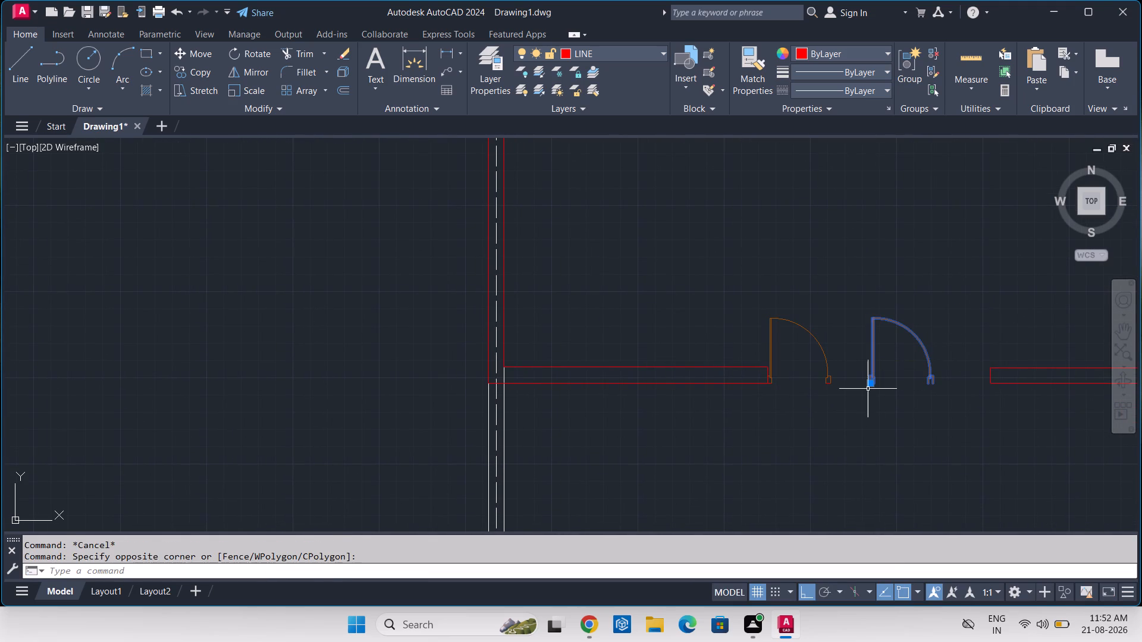
pyautogui.write('RO')
pyautogui.press('space')
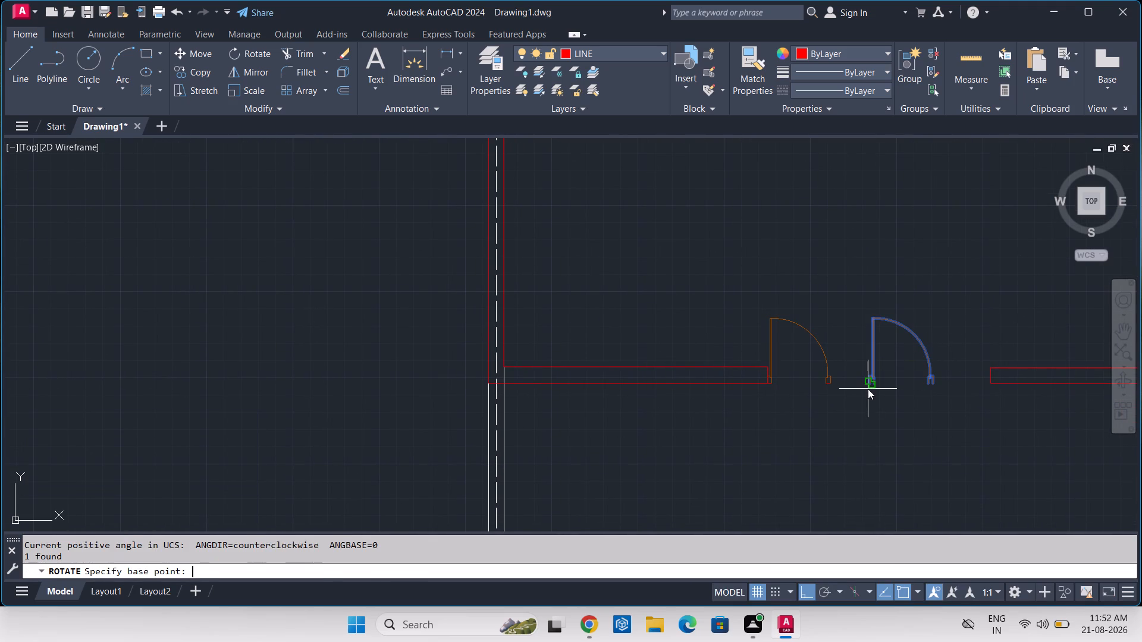
pyautogui.click(870, 388)
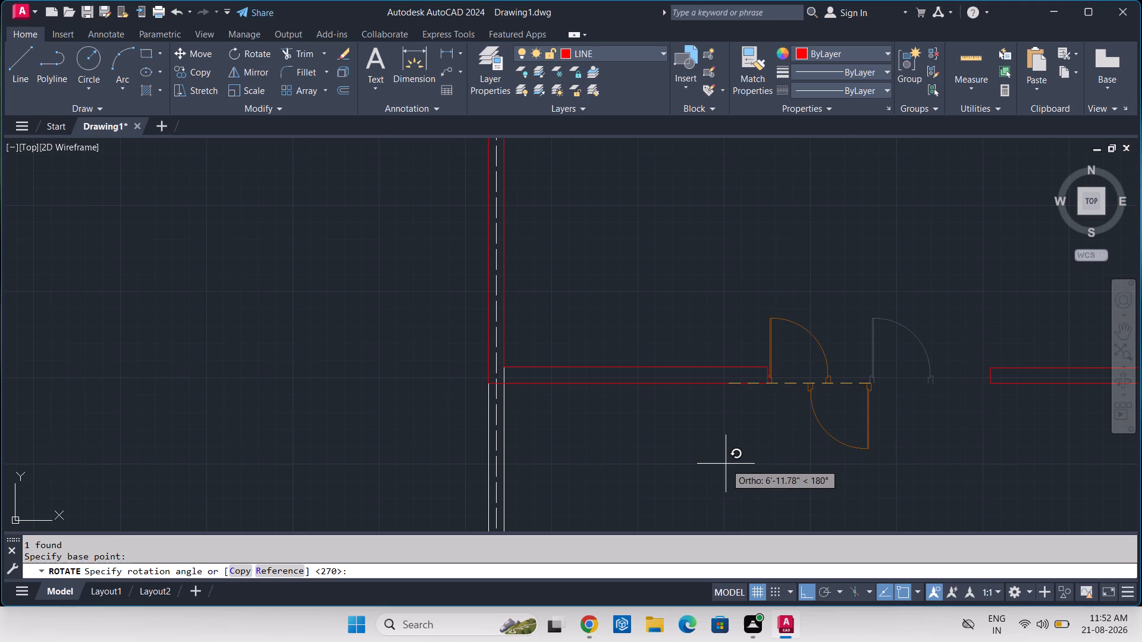
pyautogui.click(726, 464)
# With Ortho off, move the rotated door by its outer hinge-side frame corner onto the first door's outer latch-side frame corner.
pyautogui.click(893, 419)
pyautogui.click(840, 433)
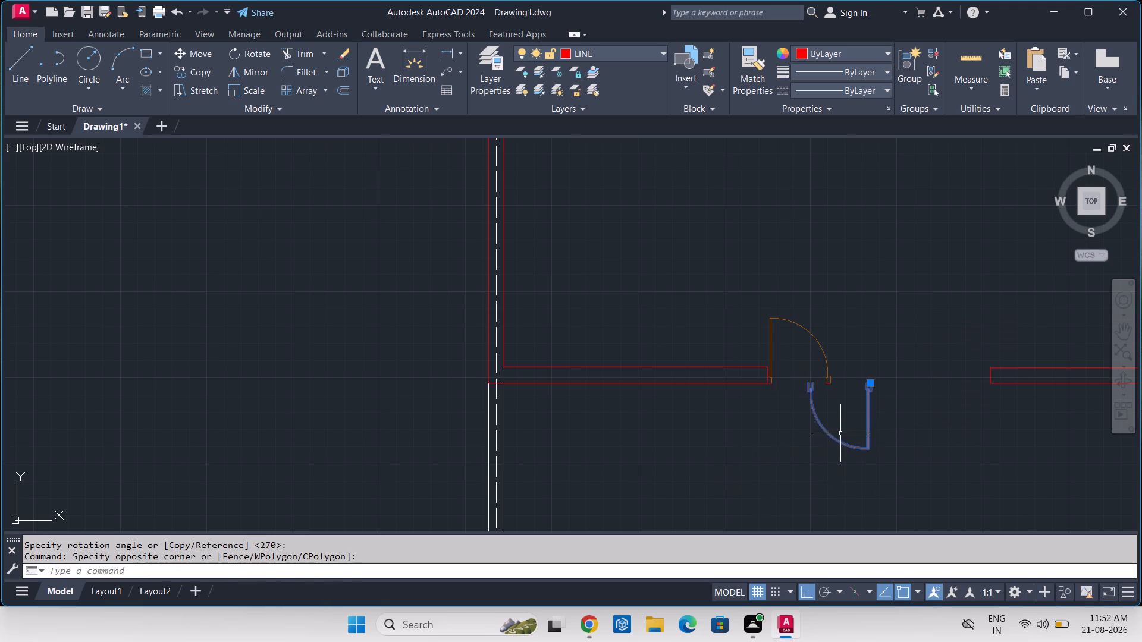
pyautogui.write('M')
pyautogui.press('space')
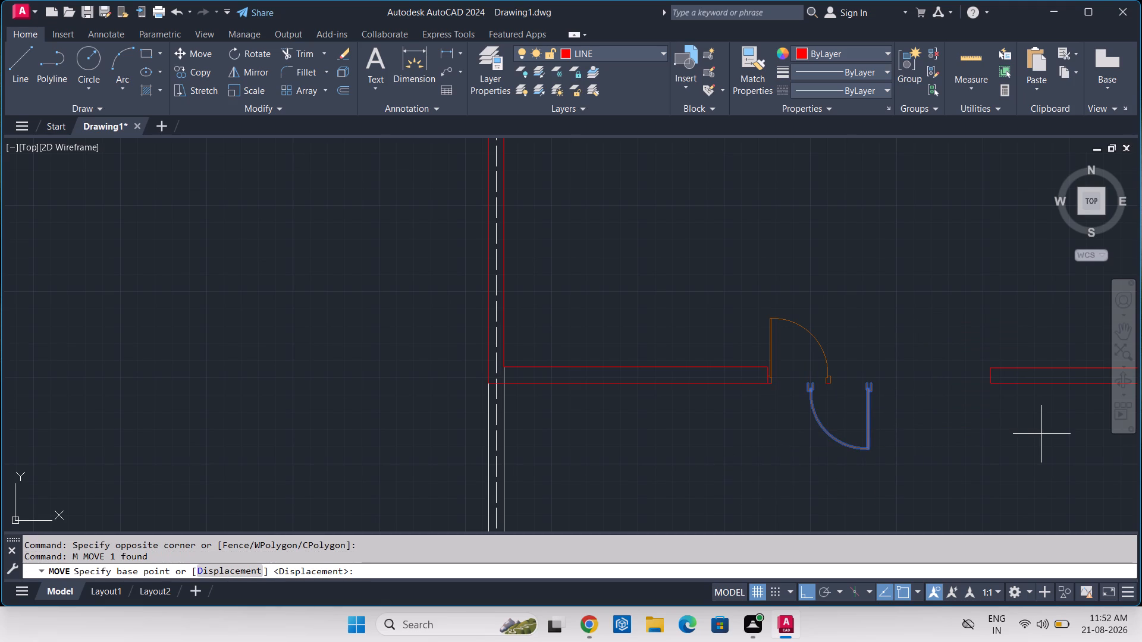
pyautogui.press('F8')
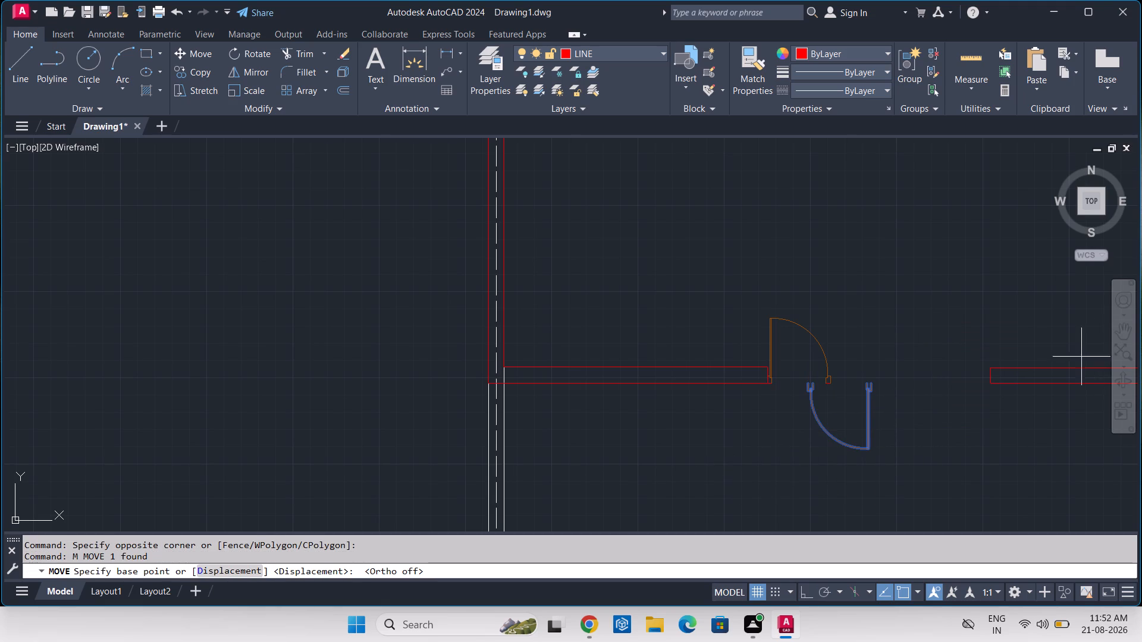
pyautogui.scroll(3, 888, 382)
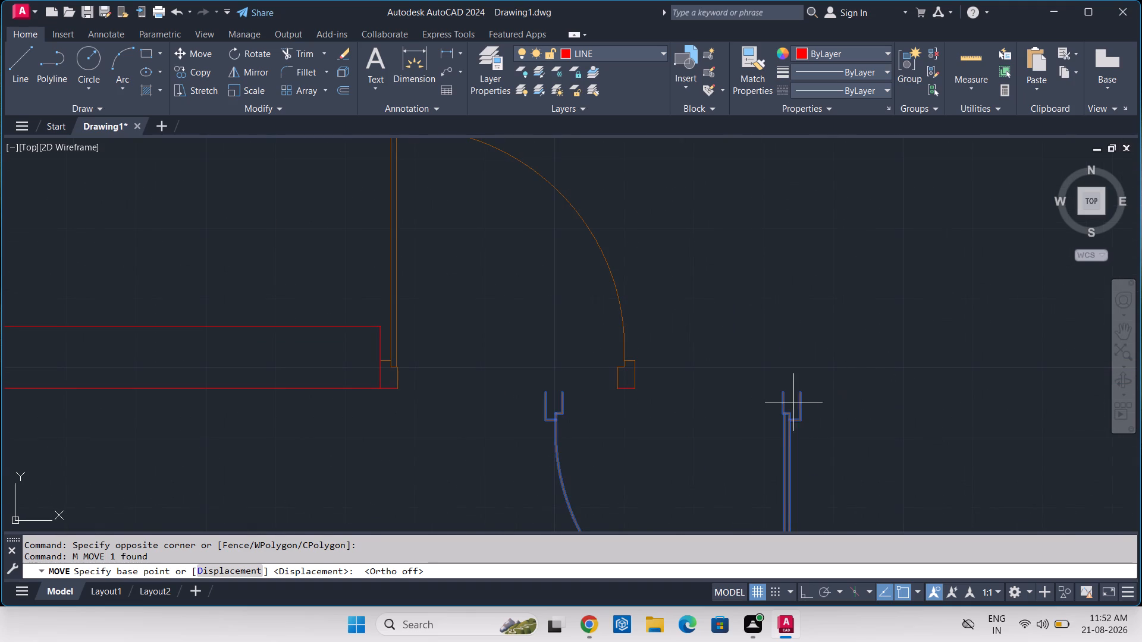
pyautogui.click(801, 396)
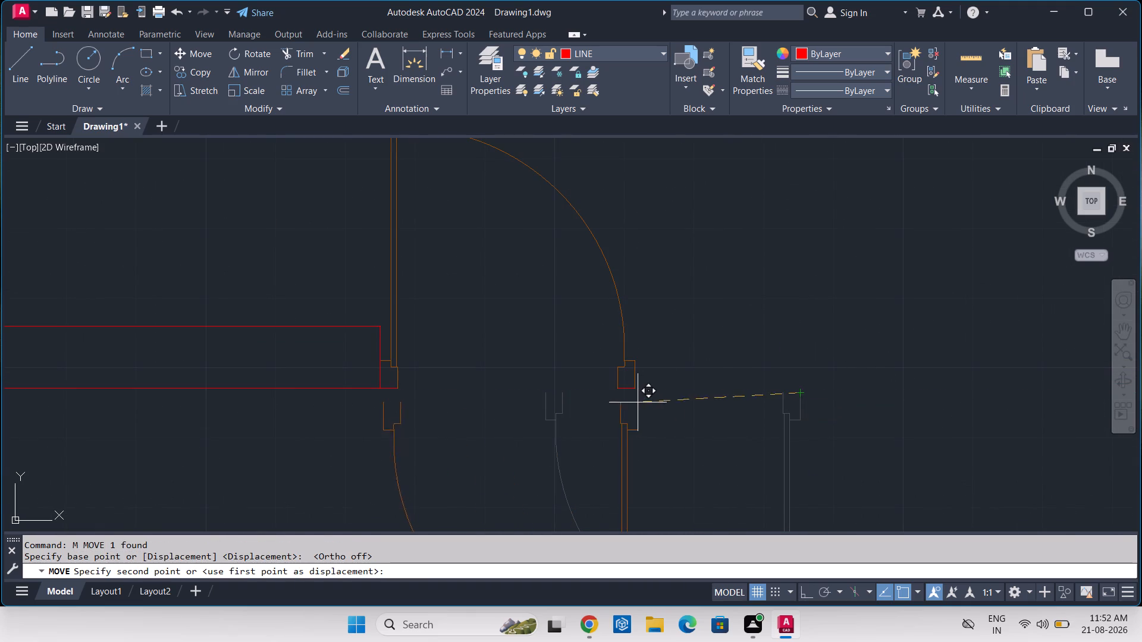
pyautogui.click(638, 385)
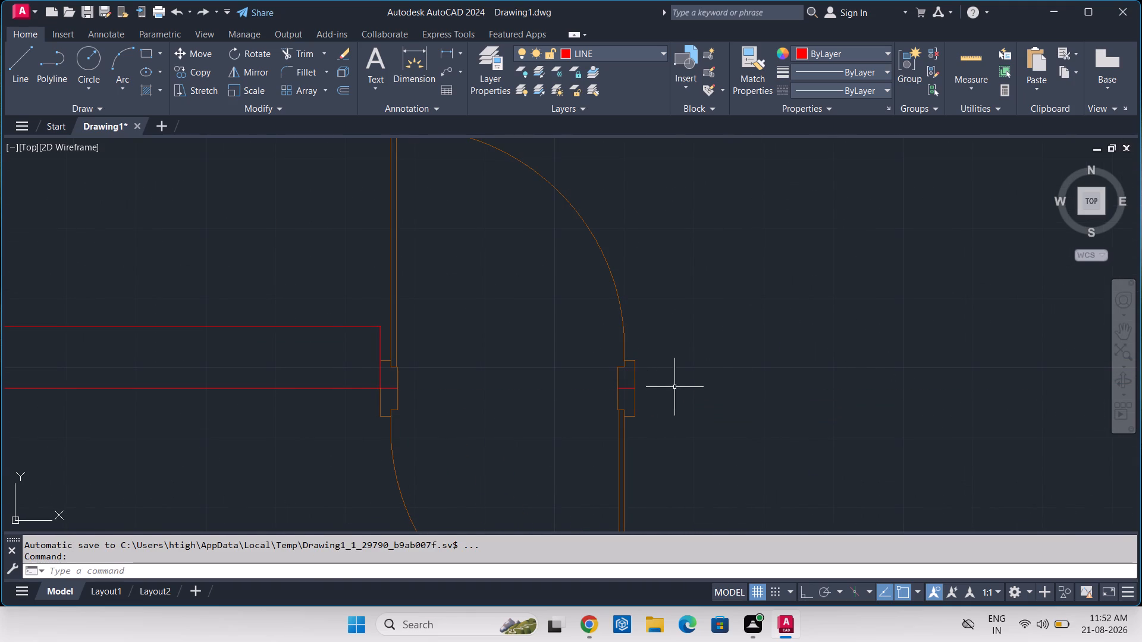
# Make TORQ the current layer.
pyautogui.scroll(-2, 755, 385)
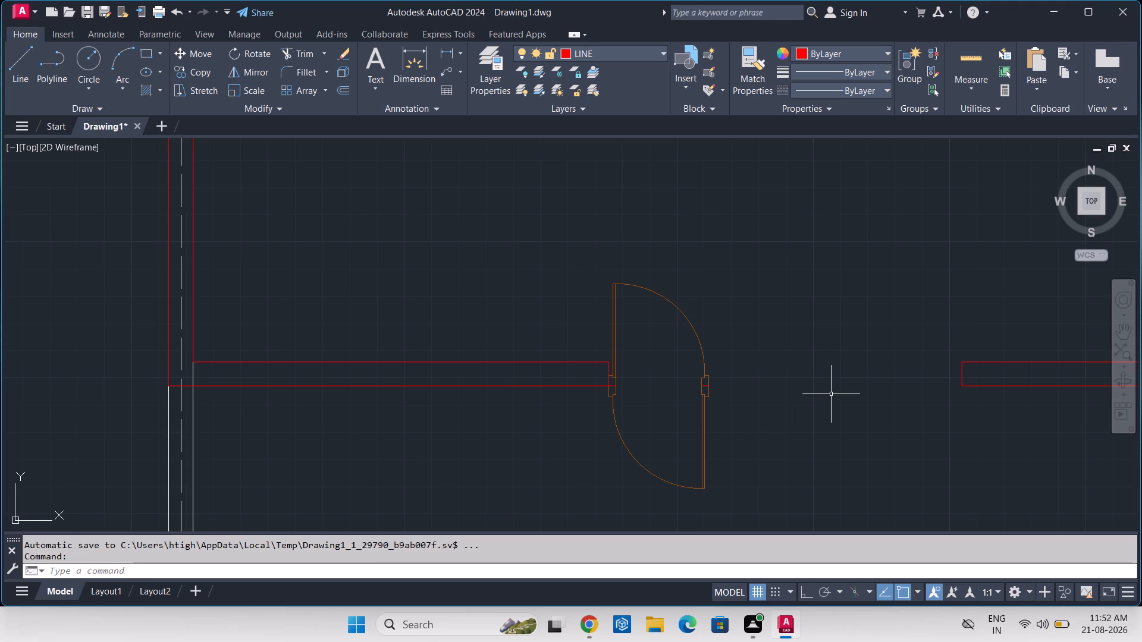
pyautogui.click(614, 54)
pyautogui.click(611, 137)
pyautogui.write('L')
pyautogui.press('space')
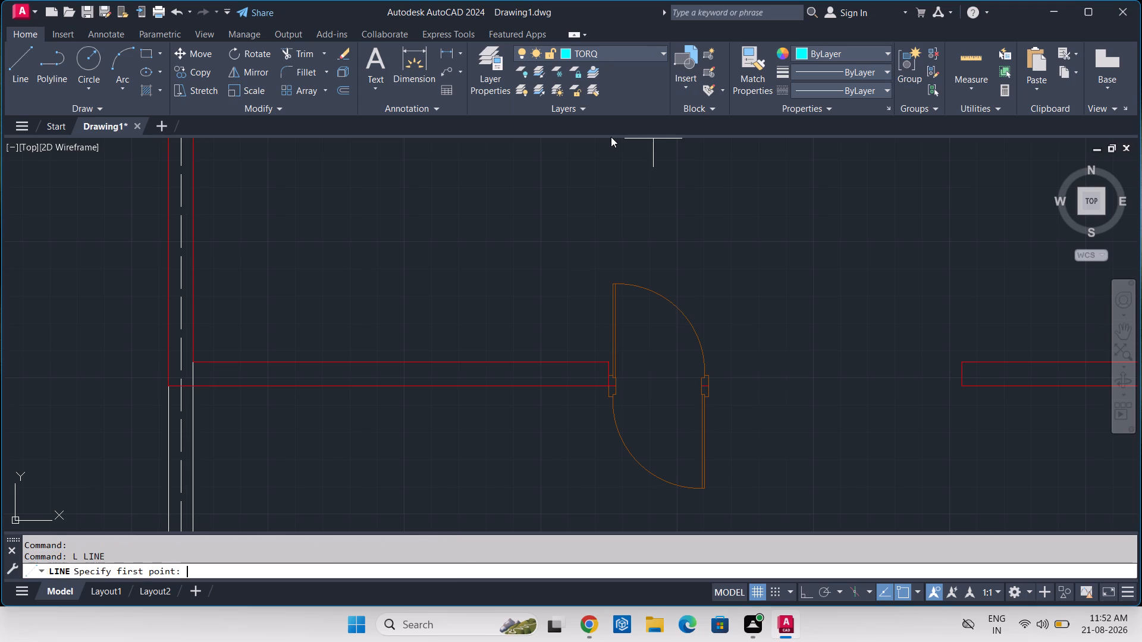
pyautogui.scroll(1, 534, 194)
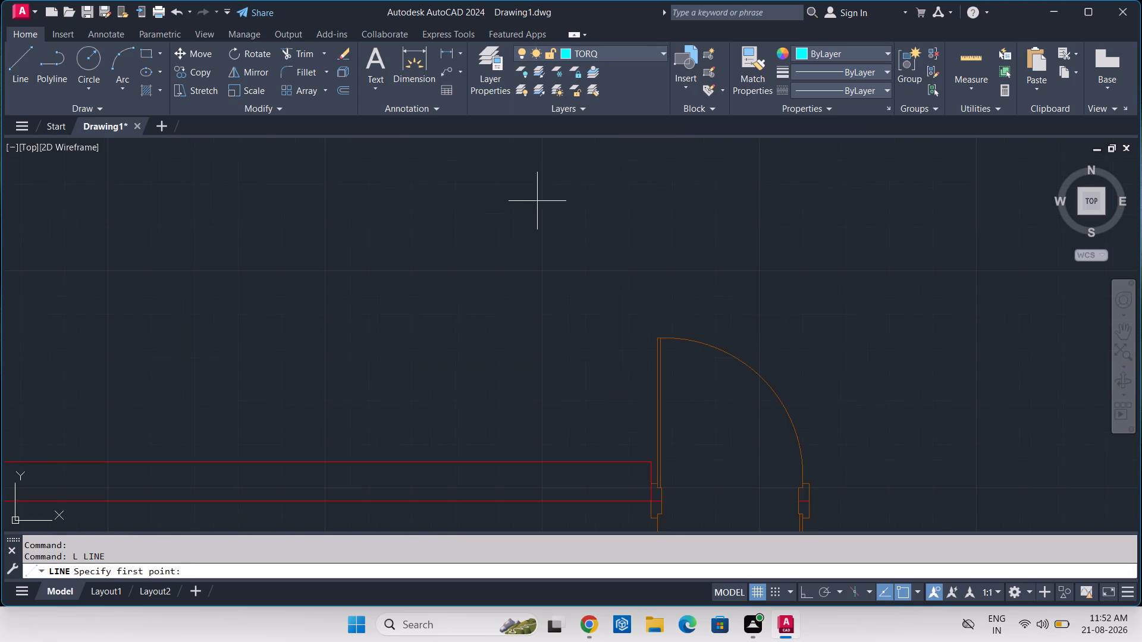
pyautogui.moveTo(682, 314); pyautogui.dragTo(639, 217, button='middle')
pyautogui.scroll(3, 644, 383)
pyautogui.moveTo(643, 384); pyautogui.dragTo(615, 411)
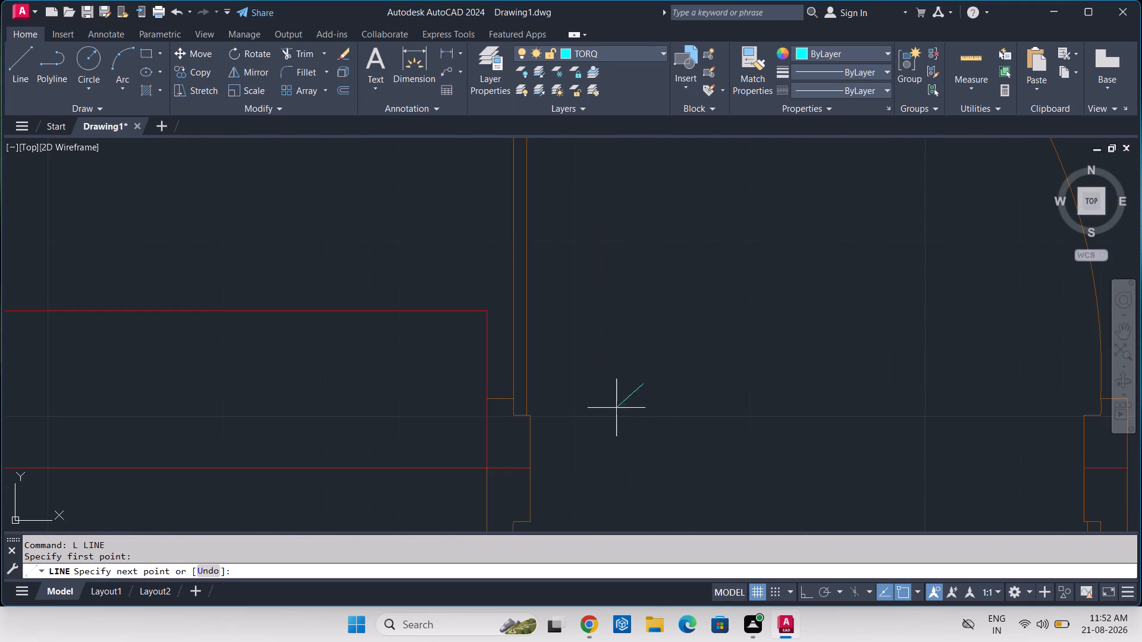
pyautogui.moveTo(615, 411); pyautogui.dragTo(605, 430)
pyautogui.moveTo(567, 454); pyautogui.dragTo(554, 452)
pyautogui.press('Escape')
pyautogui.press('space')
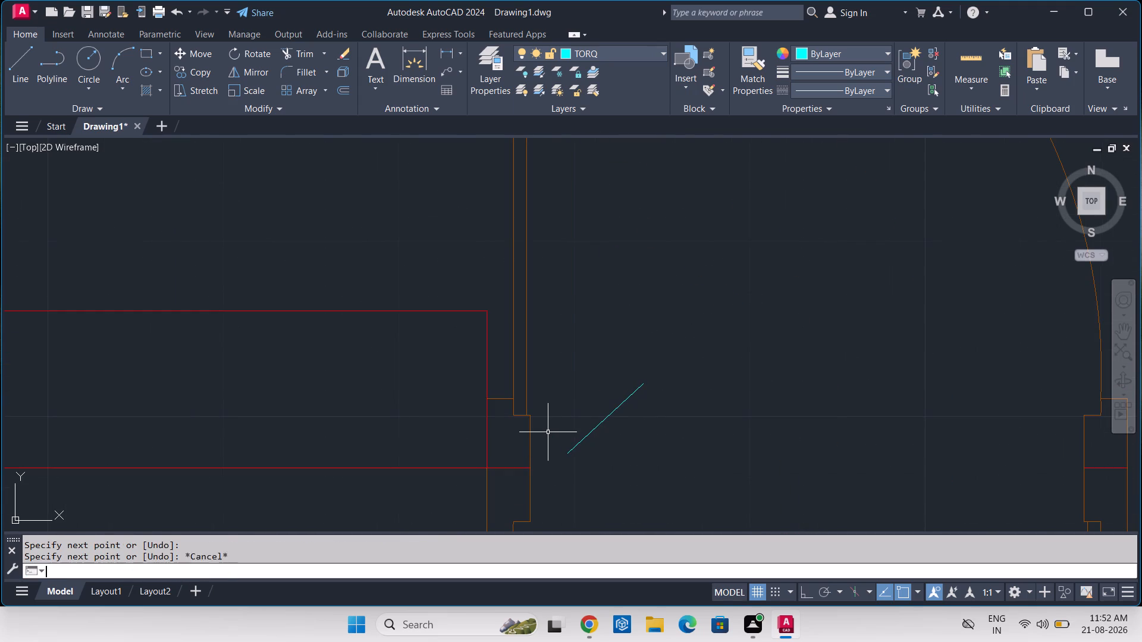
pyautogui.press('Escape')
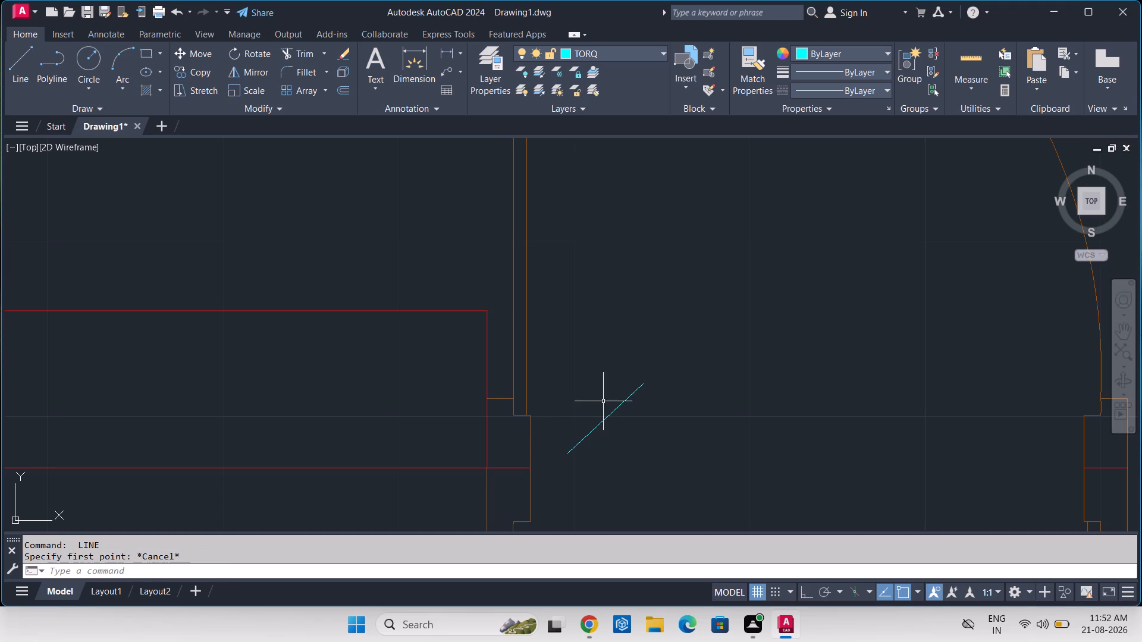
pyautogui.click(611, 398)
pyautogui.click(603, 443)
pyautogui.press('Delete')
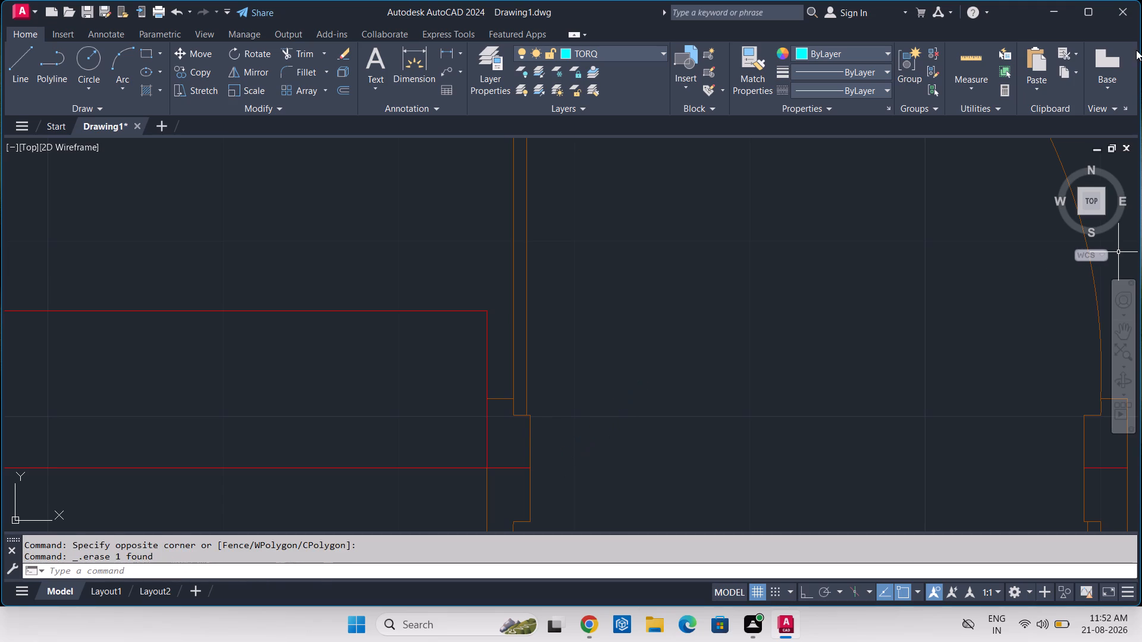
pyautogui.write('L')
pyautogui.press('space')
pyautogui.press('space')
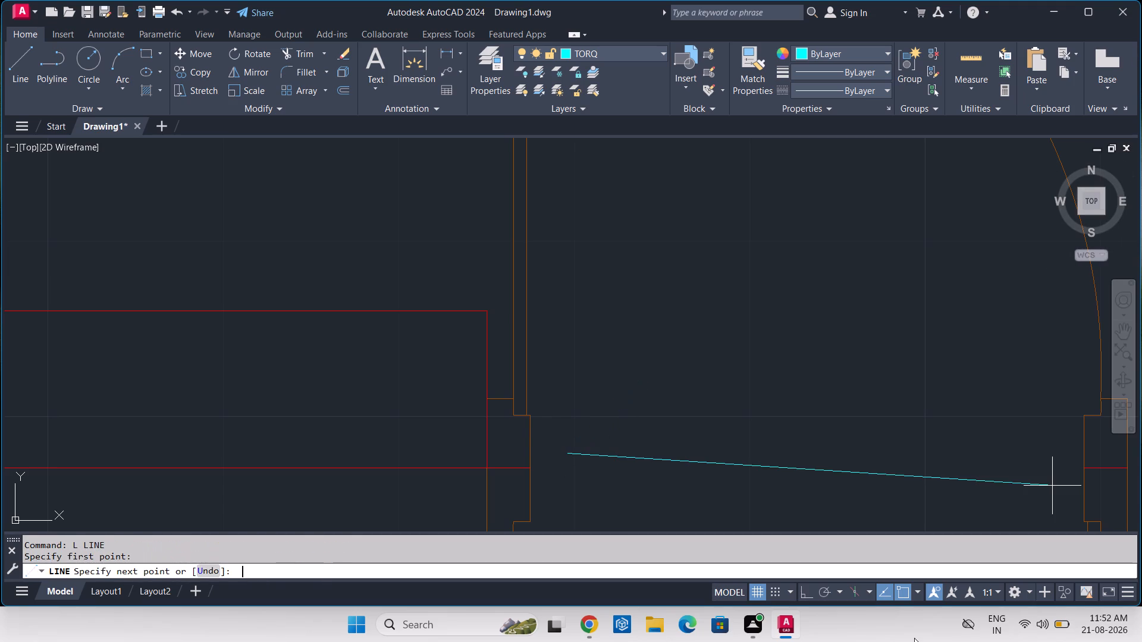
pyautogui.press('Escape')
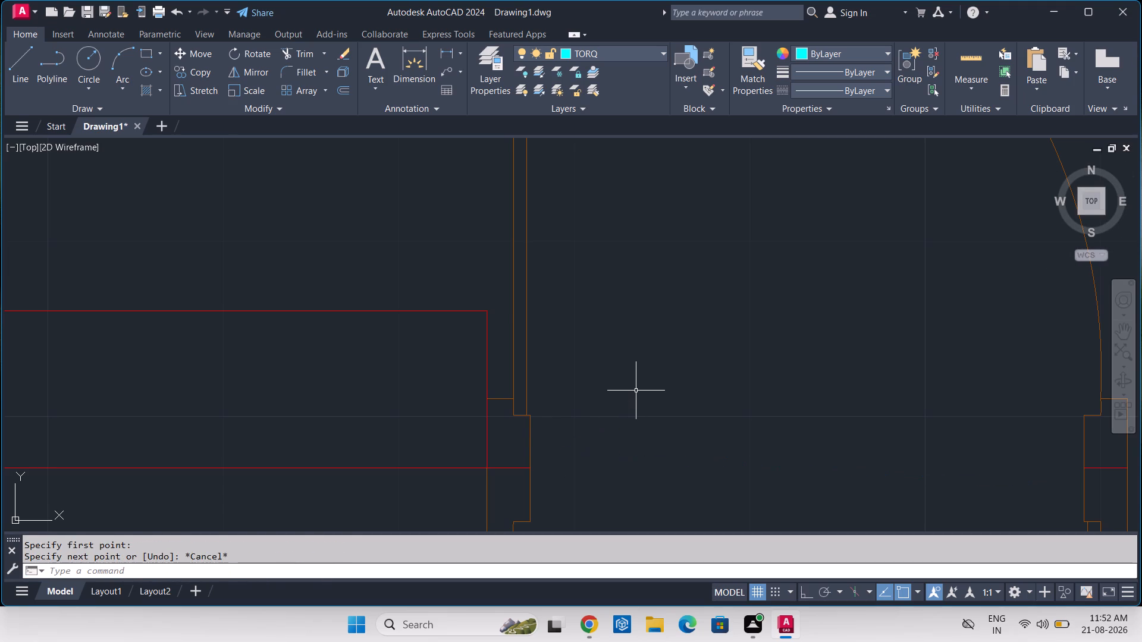
# Draw a line on layer TORQ across the door opening, joining the inner frame faces where the two doors meet.
pyautogui.write('L')
pyautogui.press('space')
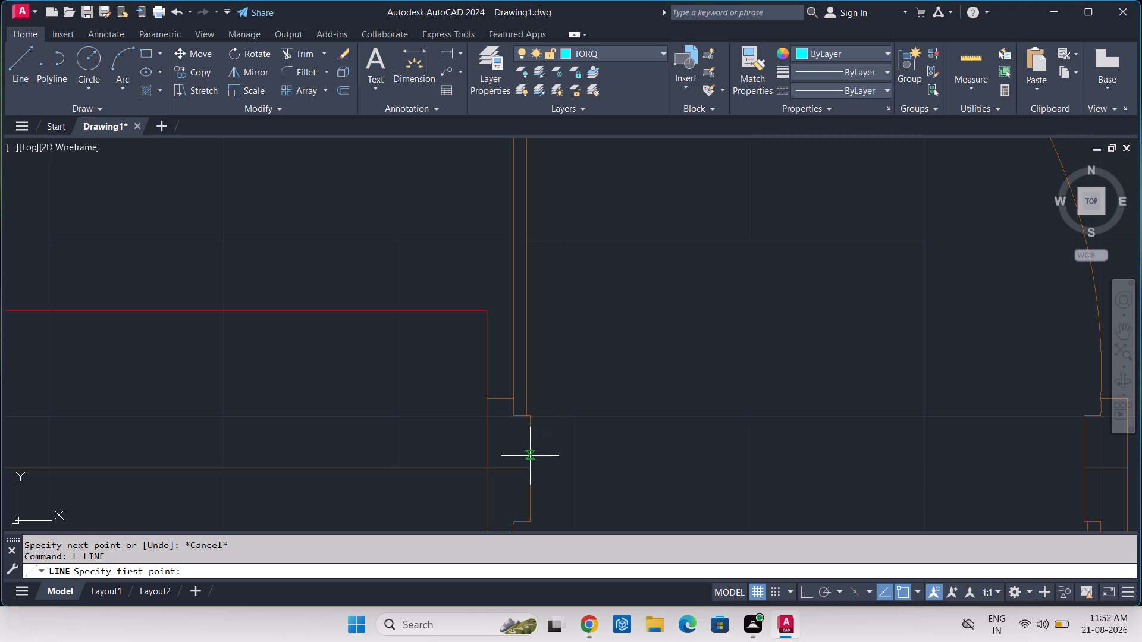
pyautogui.click(528, 465)
pyautogui.scroll(-2, 691, 467)
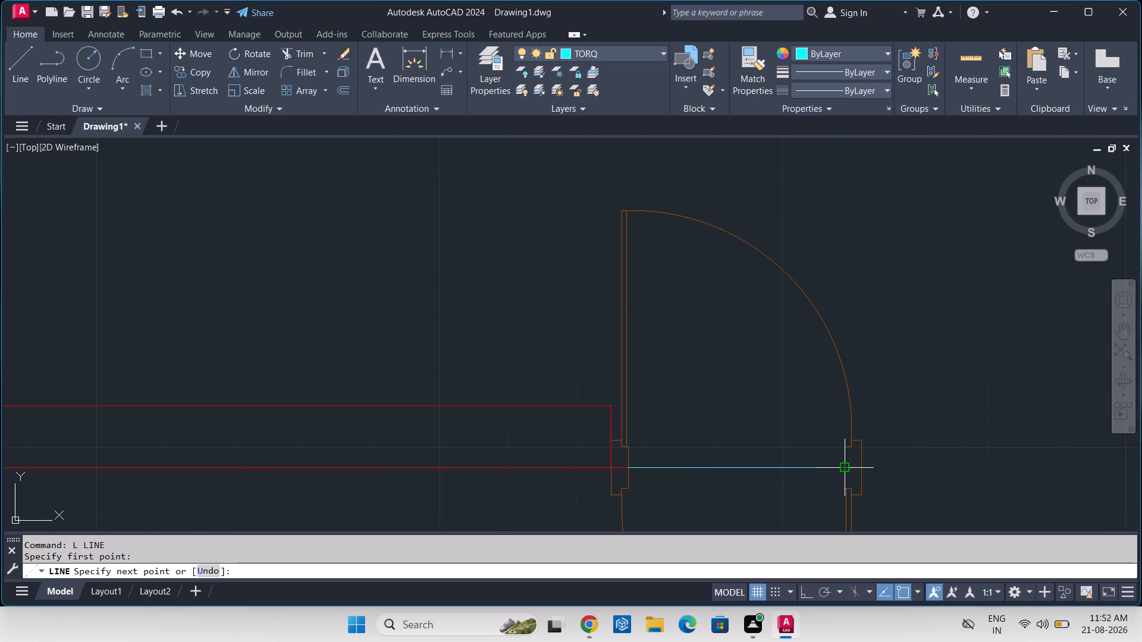
pyautogui.scroll(4, 848, 465)
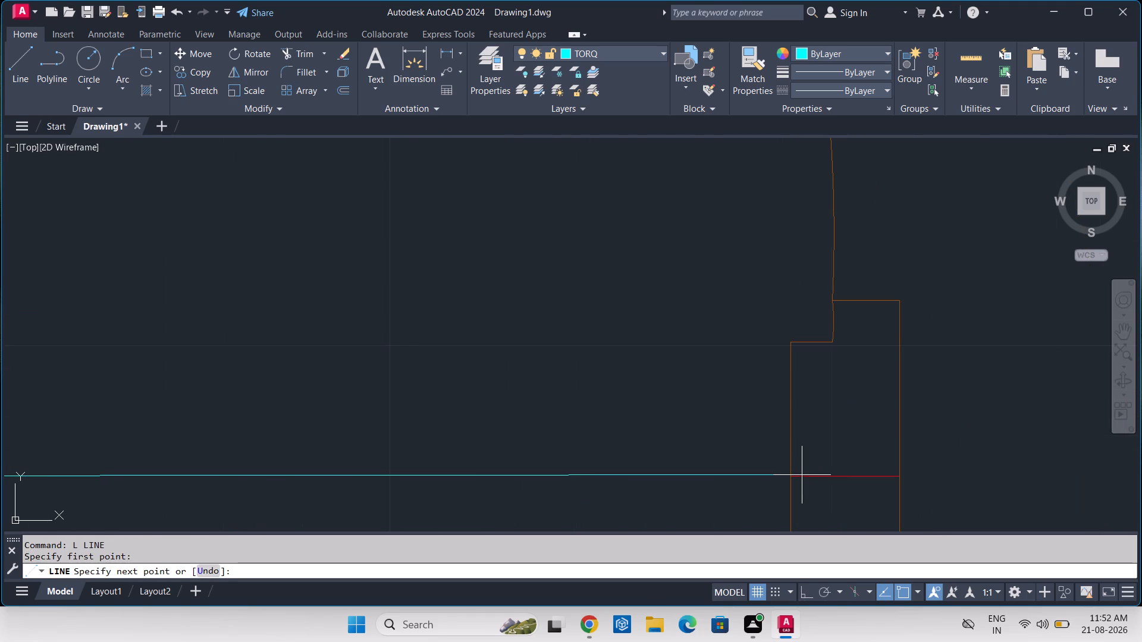
pyautogui.click(792, 475)
pyautogui.scroll(-4, 792, 474)
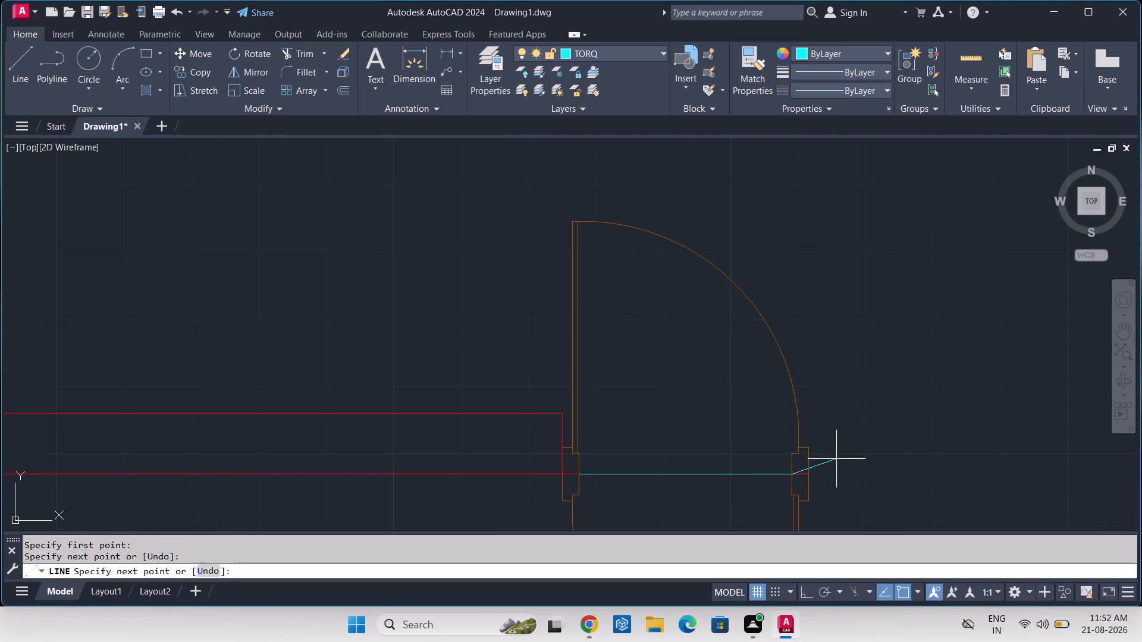
pyautogui.press('Escape')
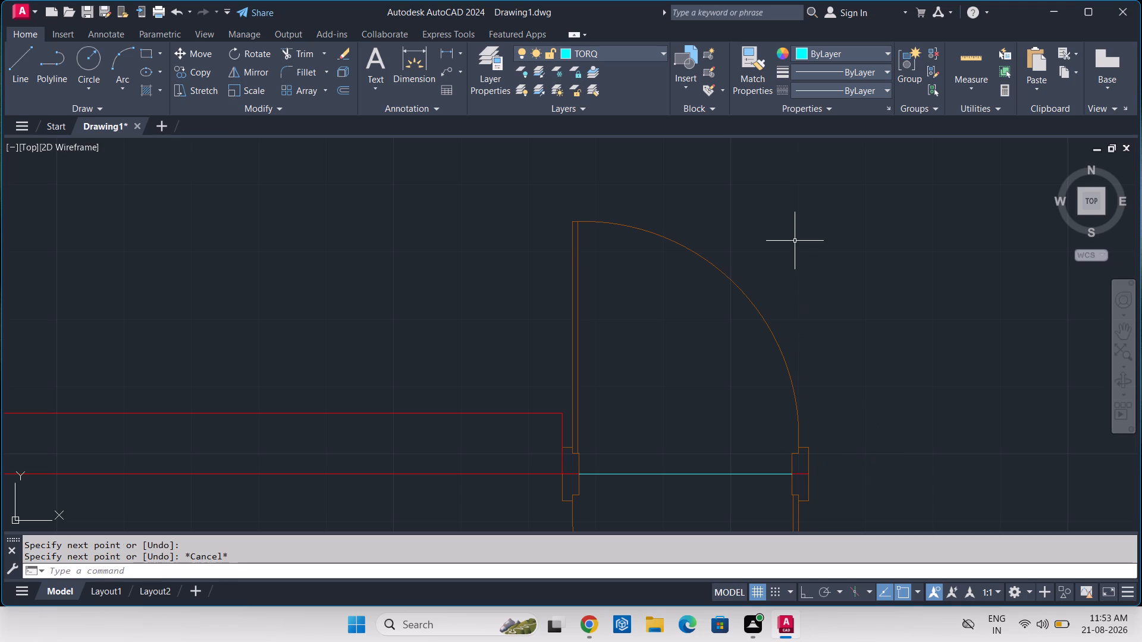
# Make LINE the current layer.
pyautogui.click(654, 58)
pyautogui.click(613, 121)
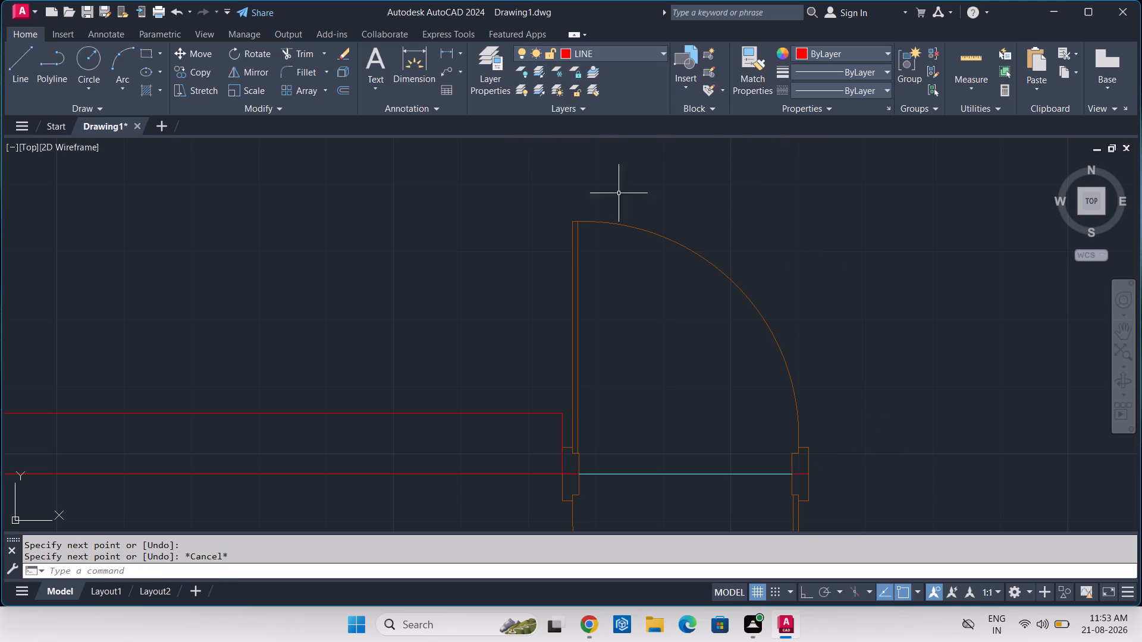
# With Ortho on, draw a 10'-3" line straight down from the threshold-level point on the outer face of the paired doors' right-hand frame.
pyautogui.scroll(-3, 656, 231)
pyautogui.scroll(-1, 734, 287)
pyautogui.moveTo(764, 326); pyautogui.dragTo(719, 316, button='middle')
pyautogui.scroll(-2, 719, 316)
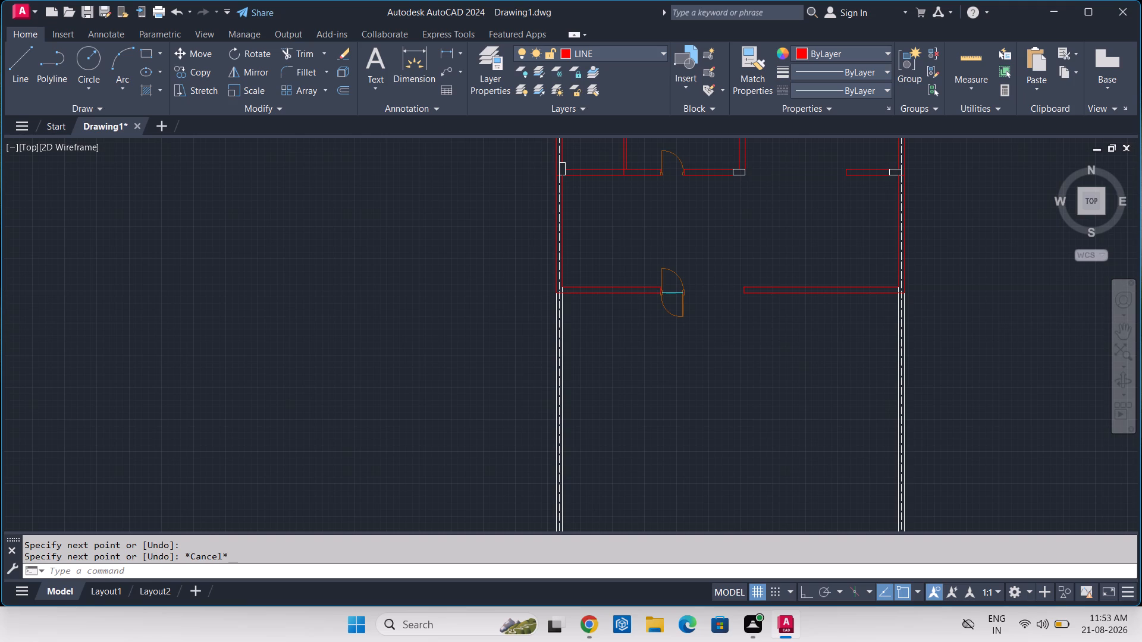
pyautogui.moveTo(701, 317); pyautogui.dragTo(692, 306, button='middle')
pyautogui.write('L')
pyautogui.press('space')
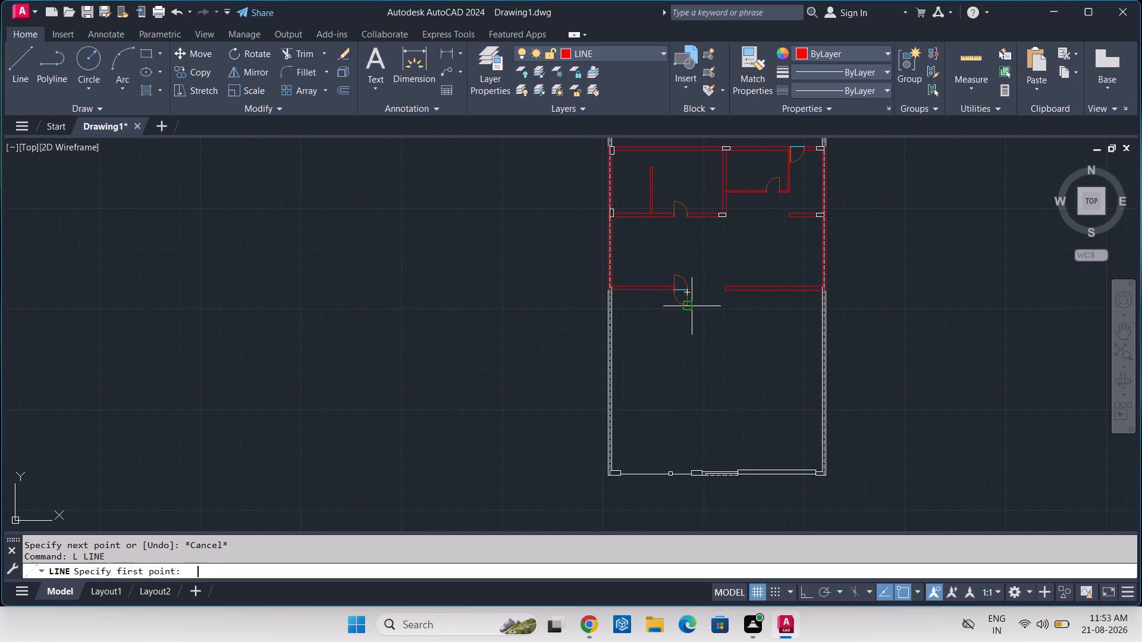
pyautogui.scroll(5, 683, 276)
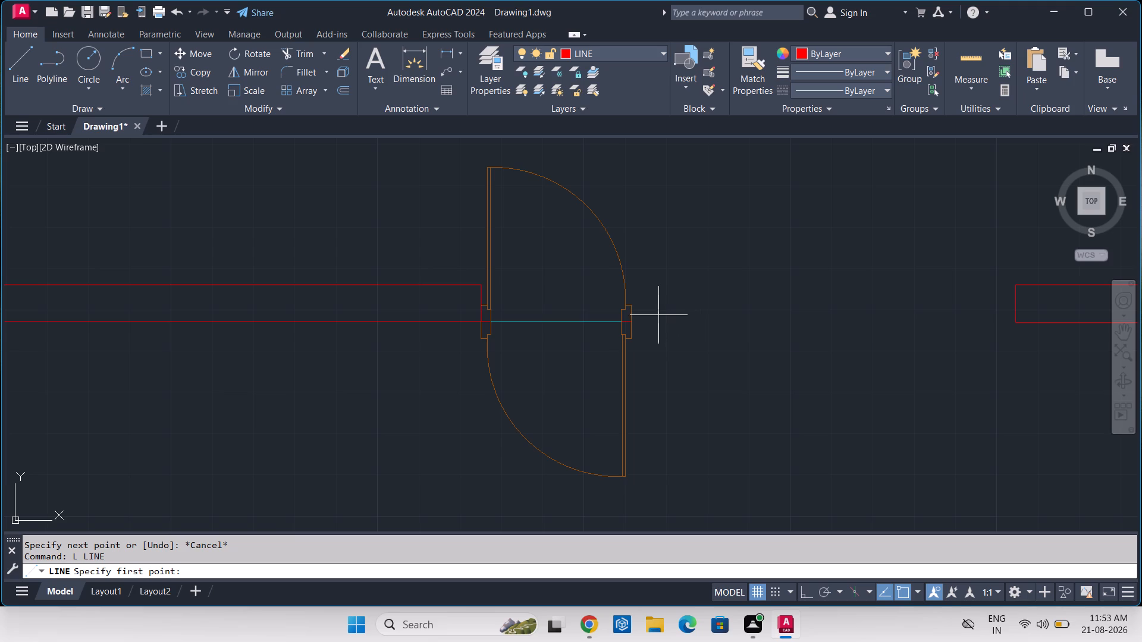
pyautogui.scroll(3, 658, 318)
pyautogui.click(541, 334)
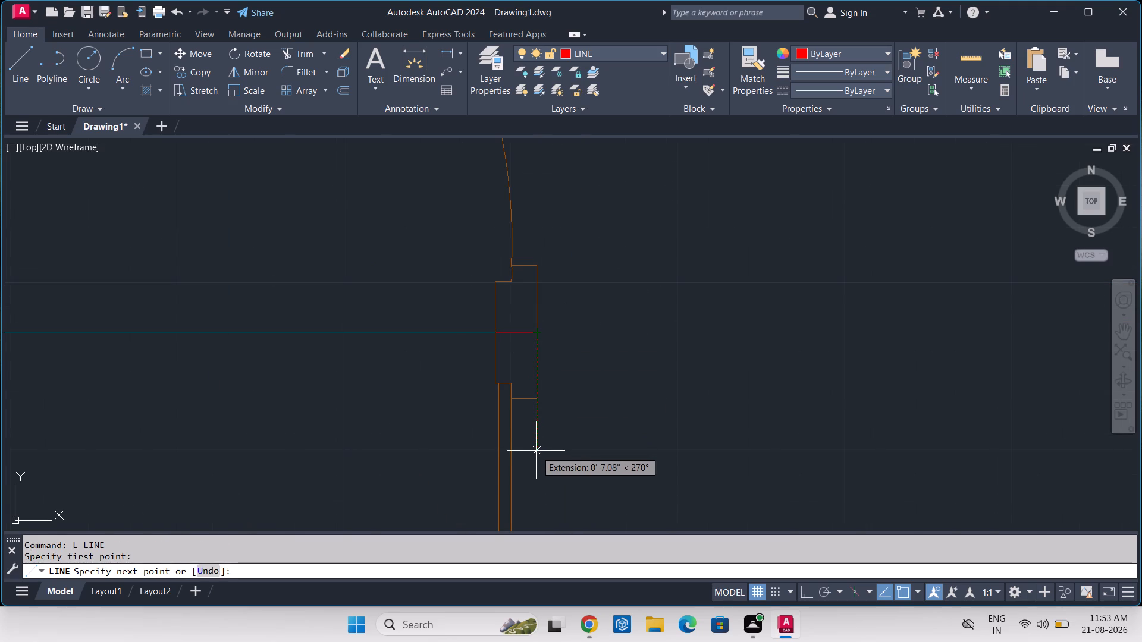
pyautogui.press('F8')
pyautogui.scroll(-3, 536, 451)
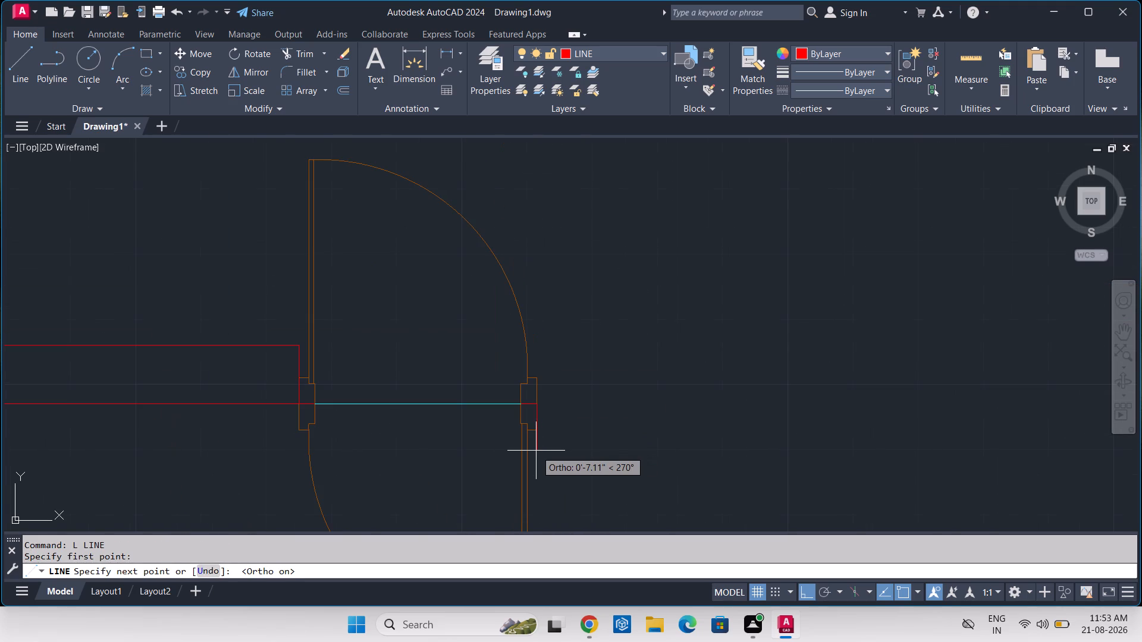
pyautogui.moveTo(536, 451); pyautogui.dragTo(557, 350, button='middle')
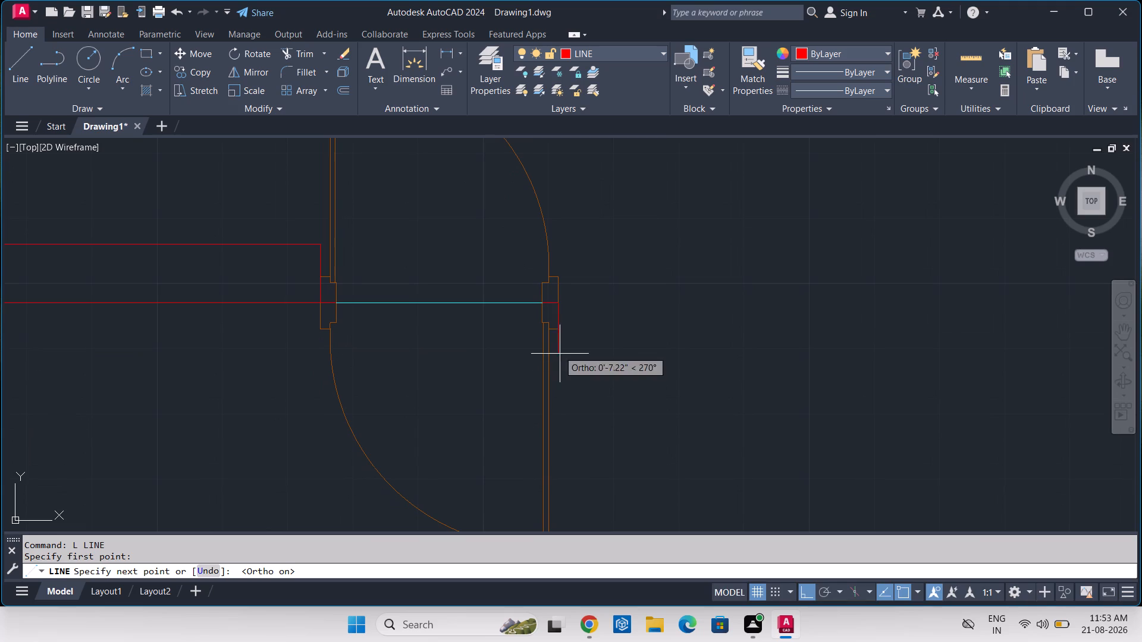
pyautogui.moveTo(562, 460); pyautogui.dragTo(557, 373, button='middle')
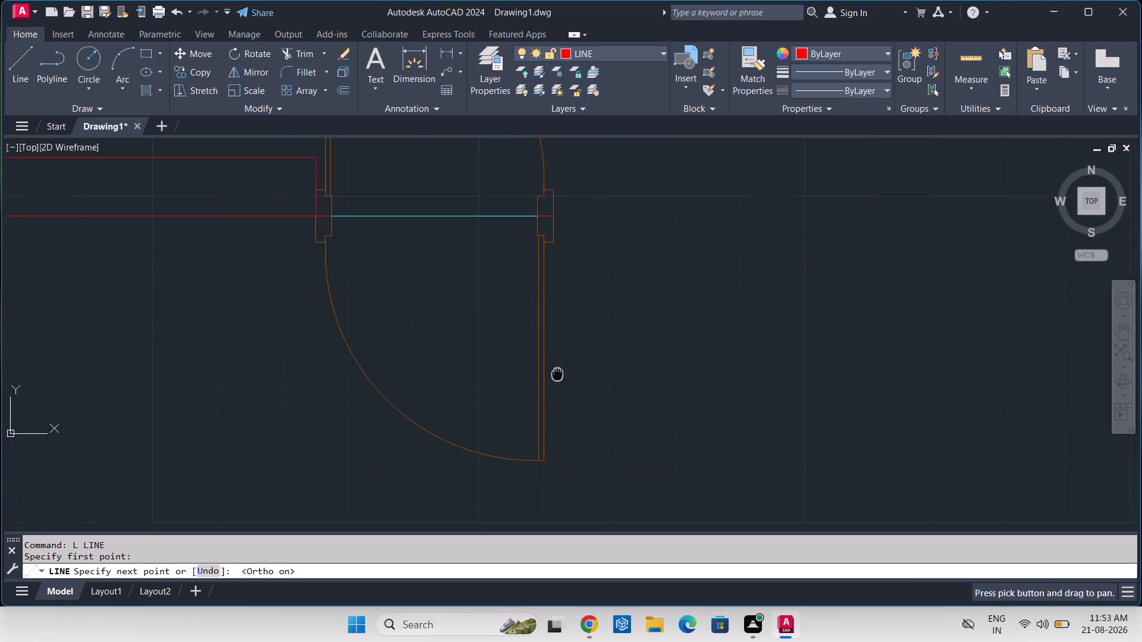
pyautogui.scroll(-3, 557, 367)
pyautogui.write("10'")
pyautogui.write('-3')
pyautogui.press('Return')
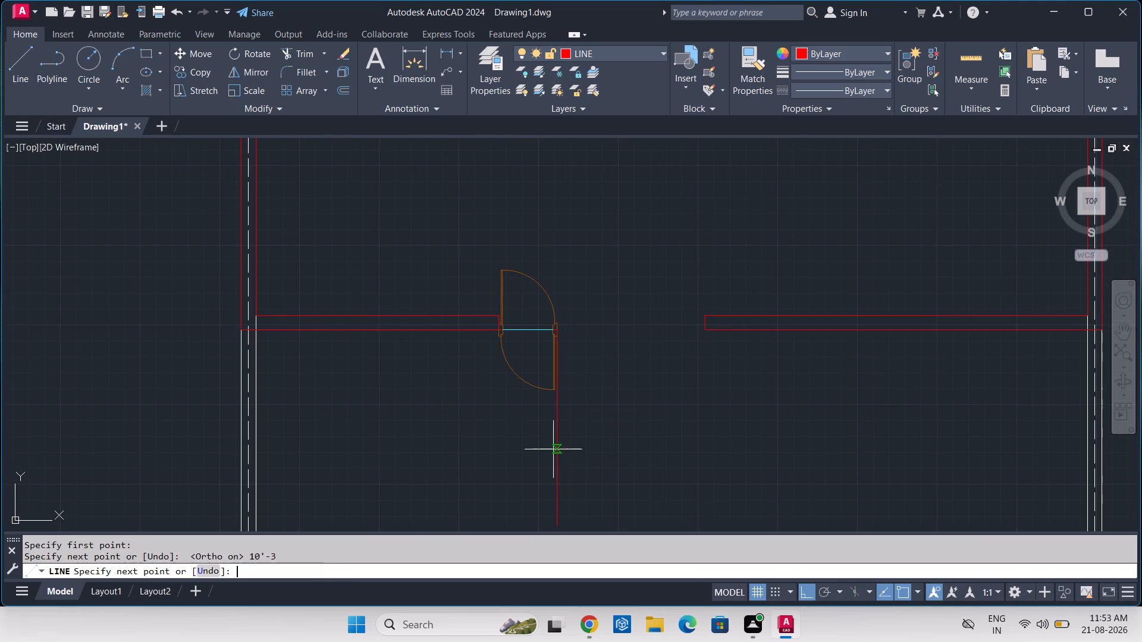
# Continue the line 9" to the right and 10'-3" back up, closing the wall outline at its start point on the door frame.
pyautogui.moveTo(598, 473); pyautogui.dragTo(596, 390, button='middle')
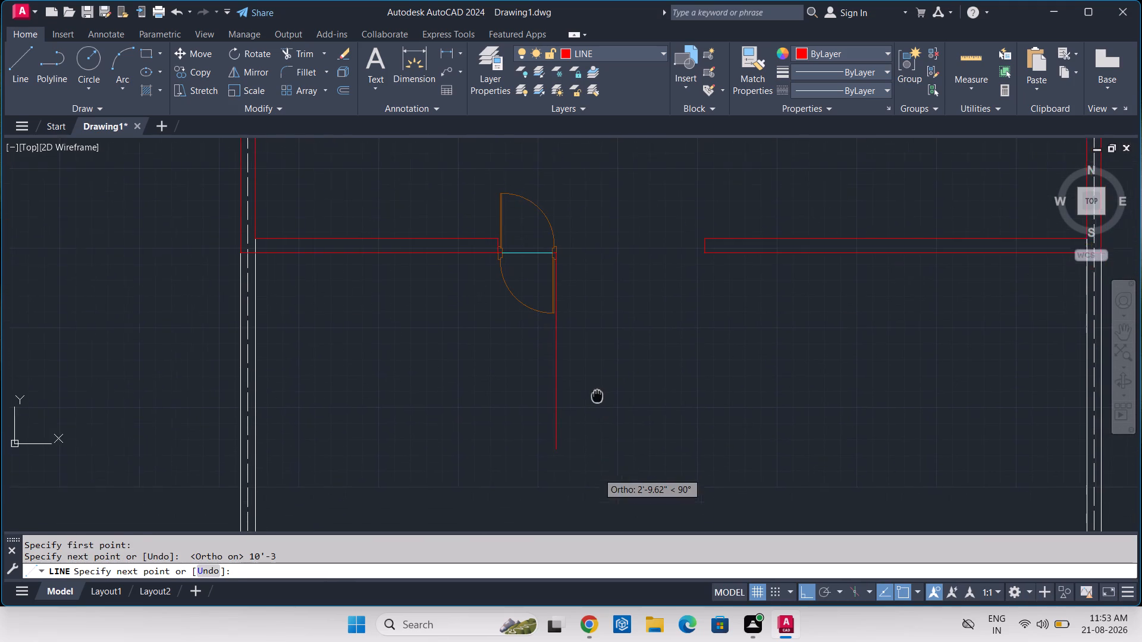
pyautogui.moveTo(596, 390); pyautogui.dragTo(595, 387, button='middle')
pyautogui.press('9')
pyautogui.press('Return')
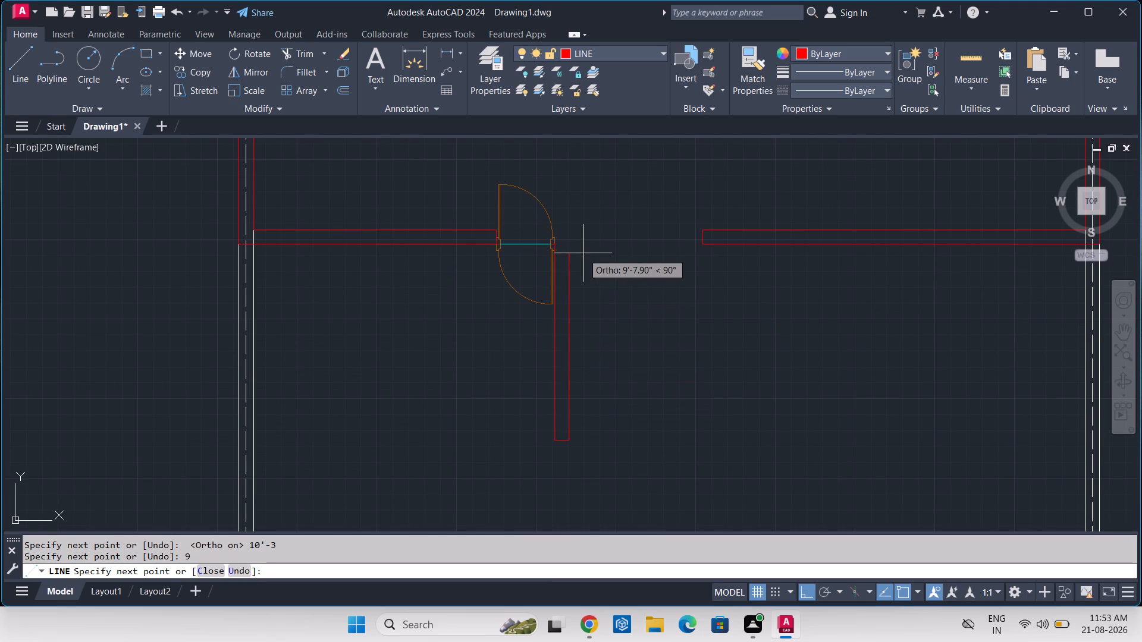
pyautogui.write('10')
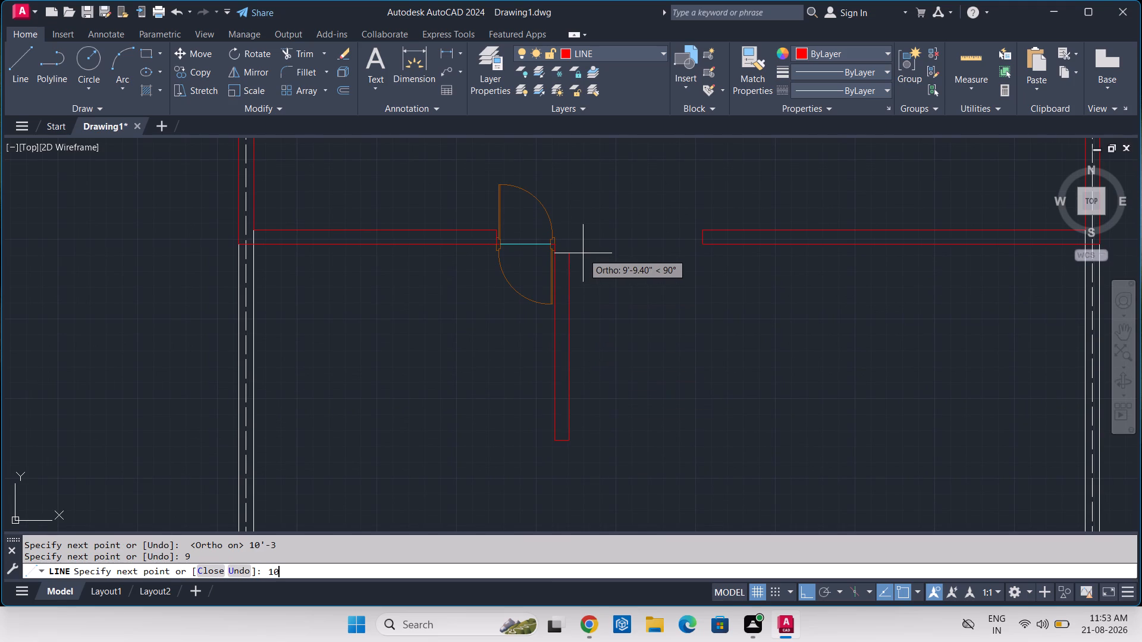
pyautogui.write("'-")
pyautogui.press('3')
pyautogui.press('Return')
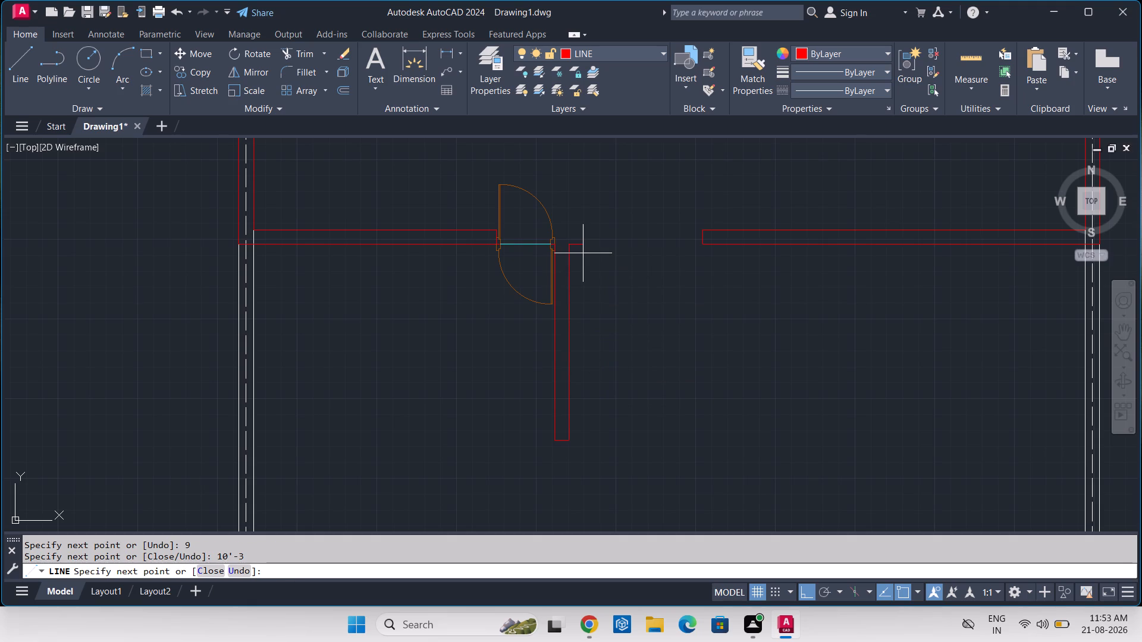
pyautogui.scroll(4, 579, 251)
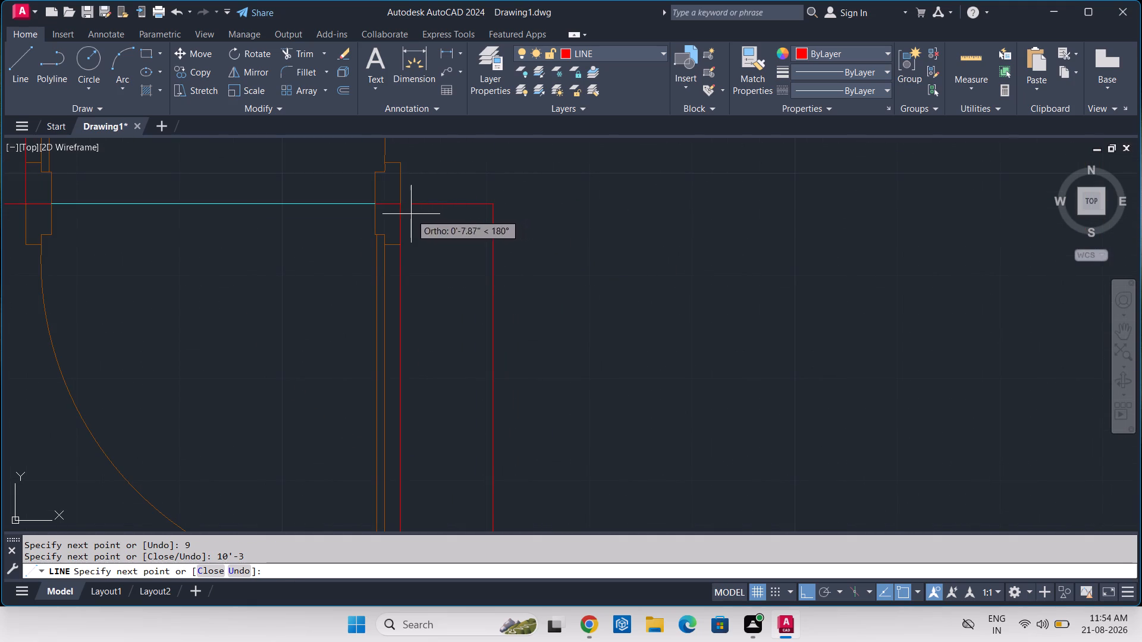
pyautogui.click(404, 207)
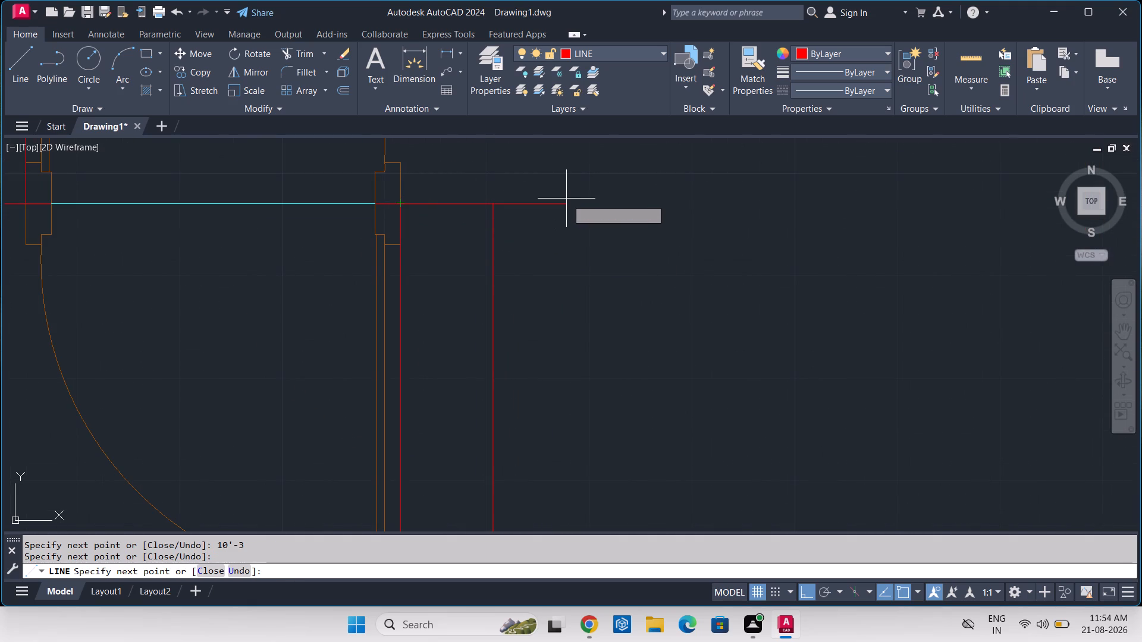
pyautogui.press('Return')
# Using tracking 6' to the right of the new wall's upper right corner, draw a 10'-3" line straight down.
pyautogui.press('Return')
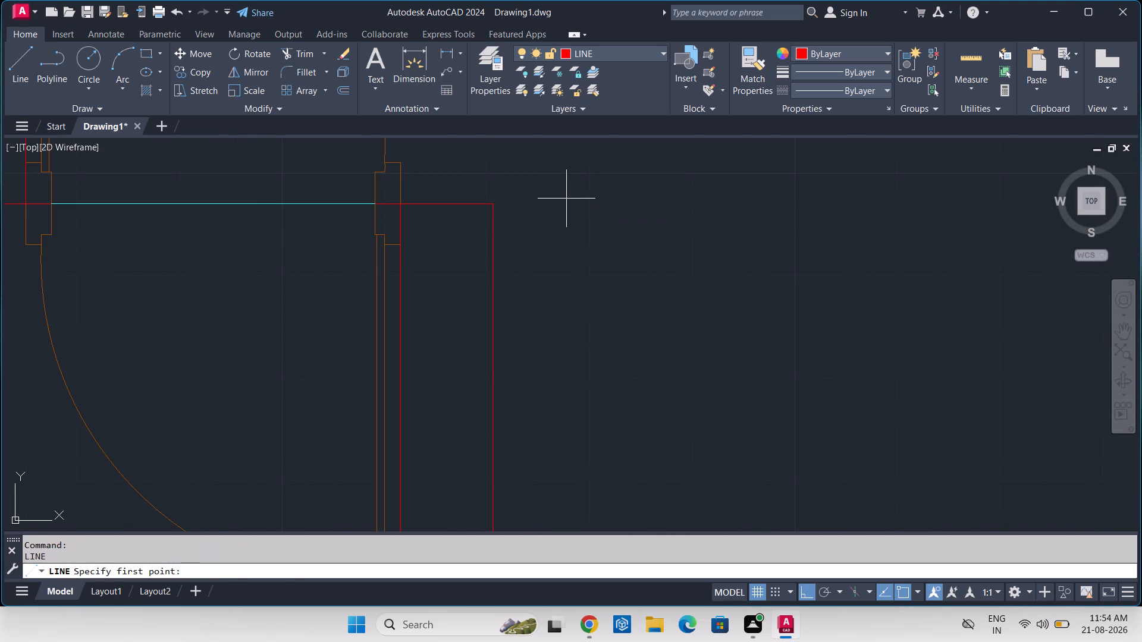
pyautogui.press('t')
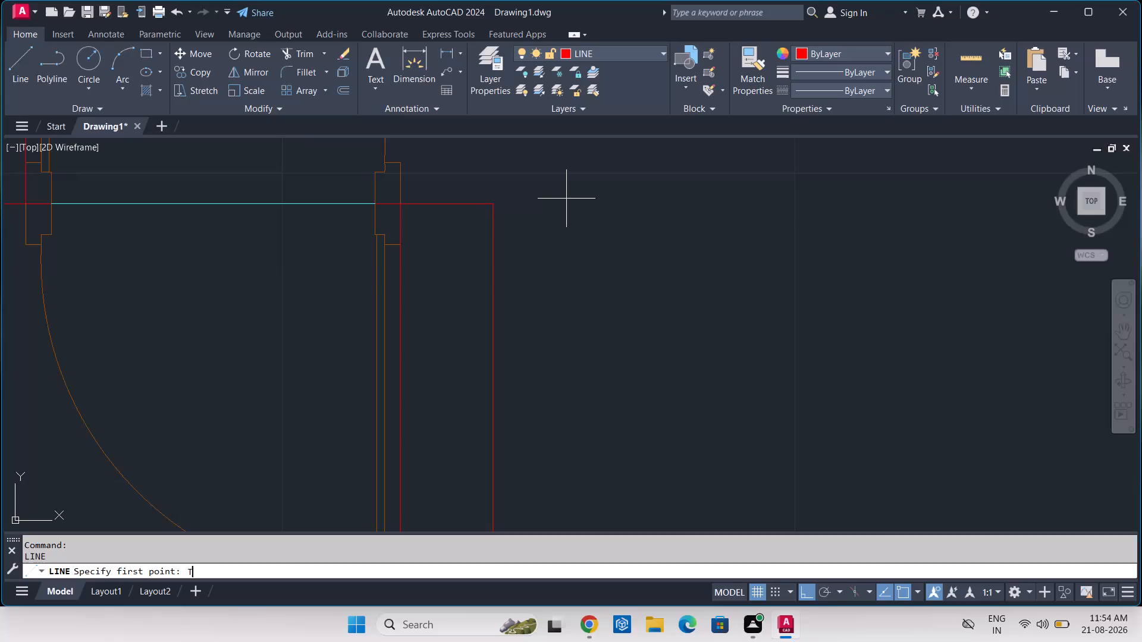
pyautogui.write('K')
pyautogui.press('space')
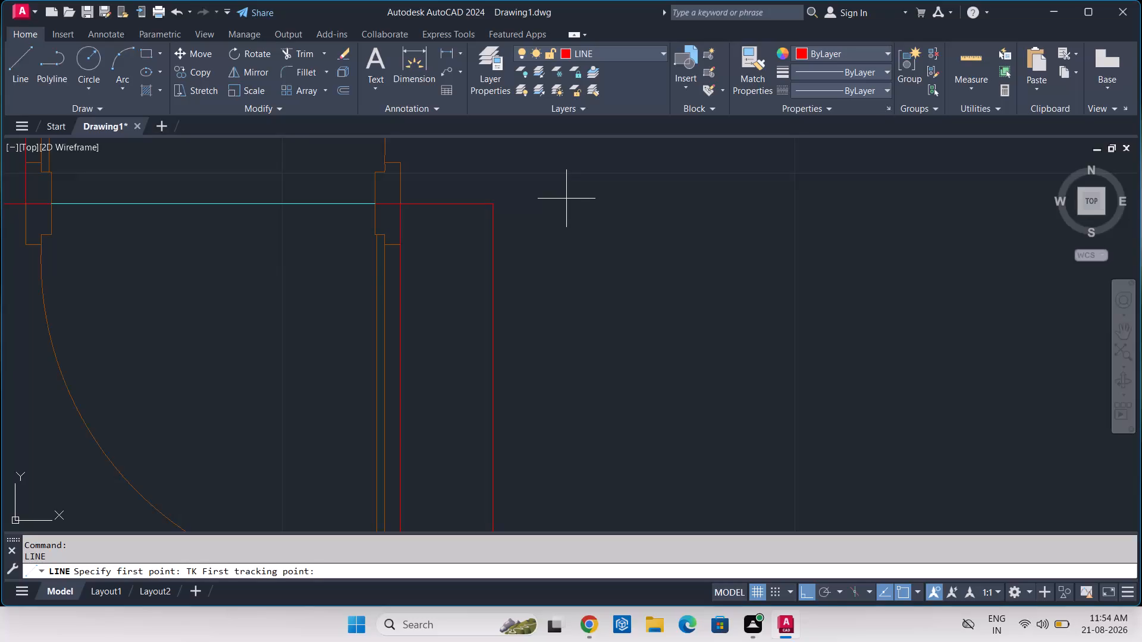
pyautogui.click(495, 200)
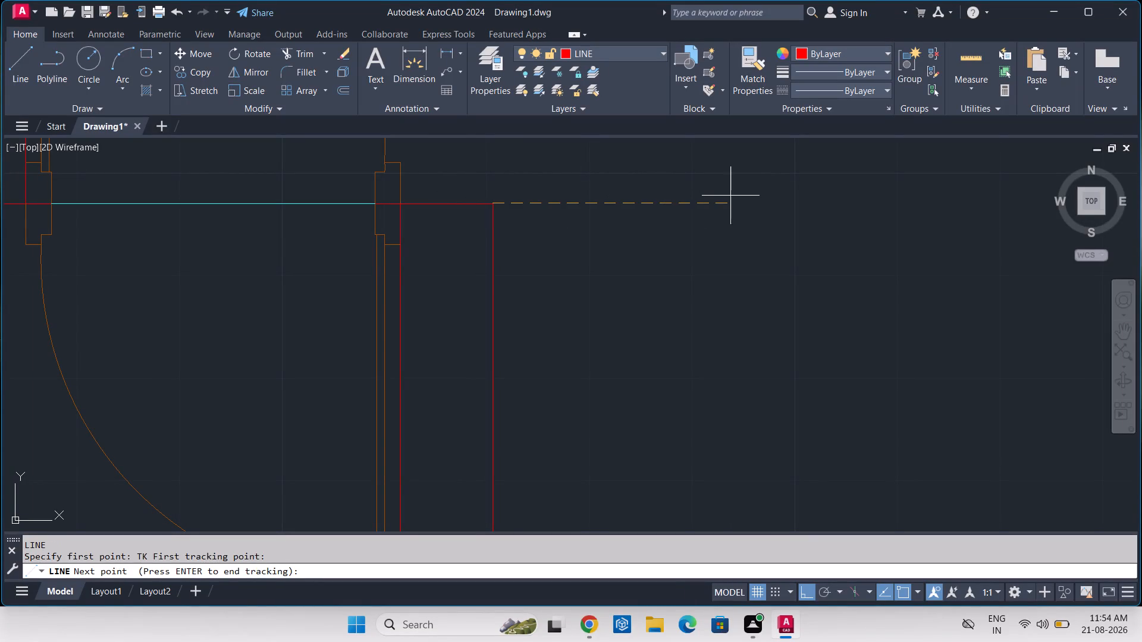
pyautogui.write("6'")
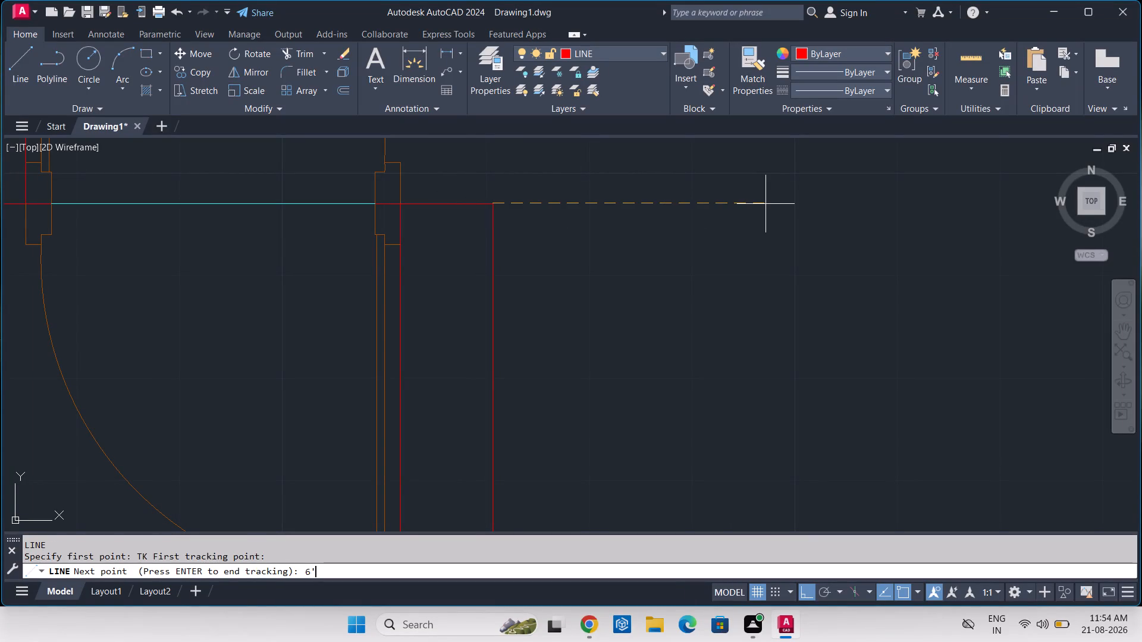
pyautogui.press('Return')
pyautogui.scroll(-2, 780, 224)
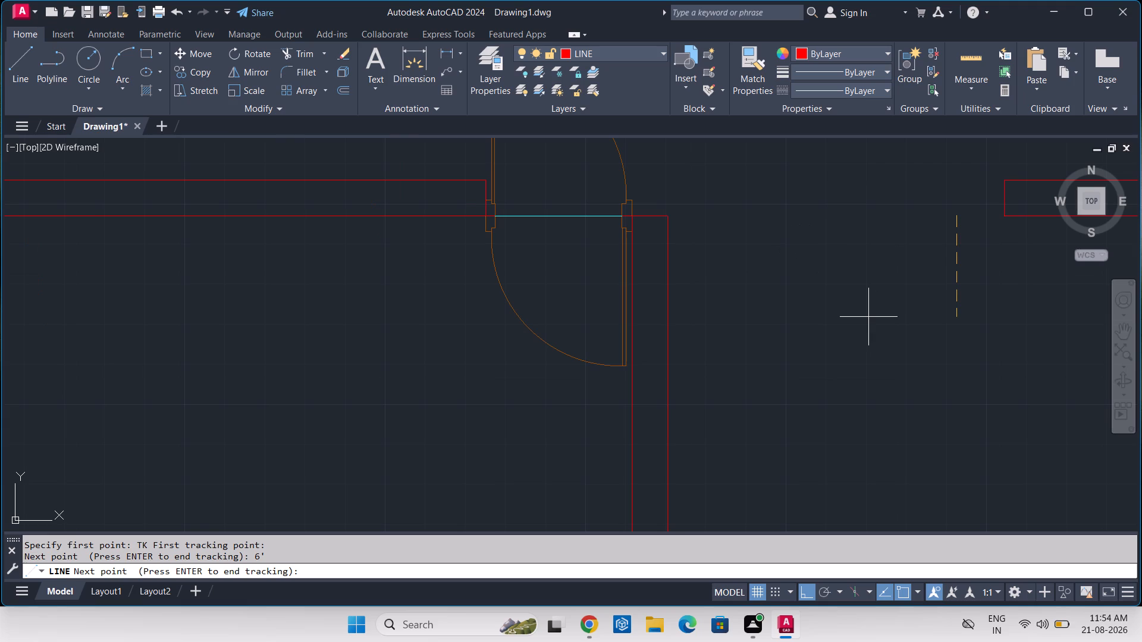
pyautogui.press('Return')
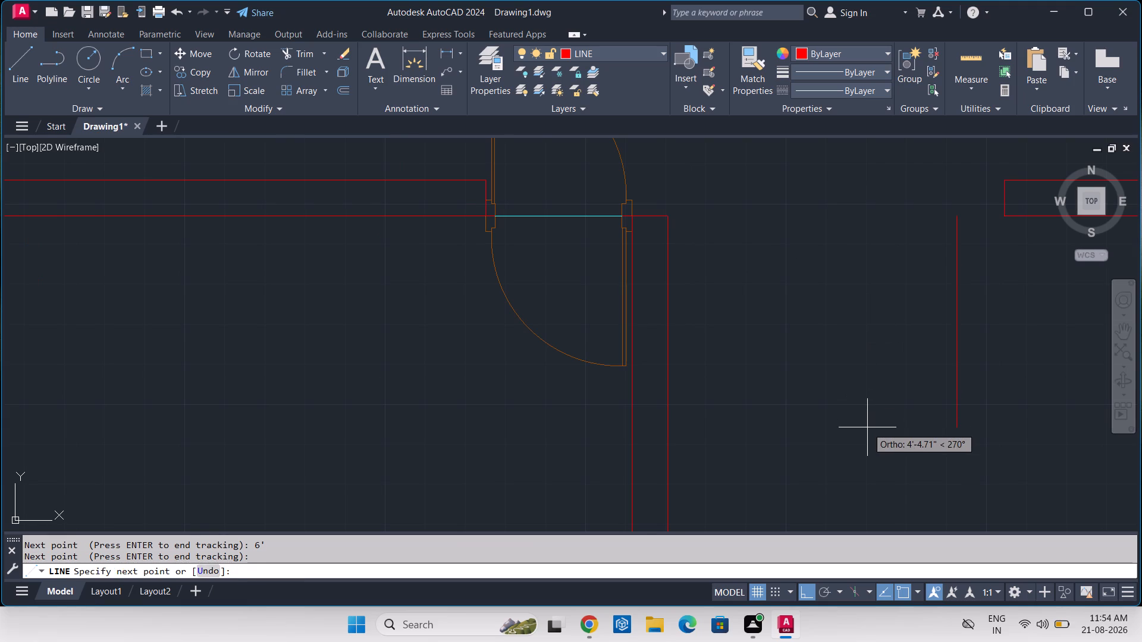
pyautogui.write("10'-")
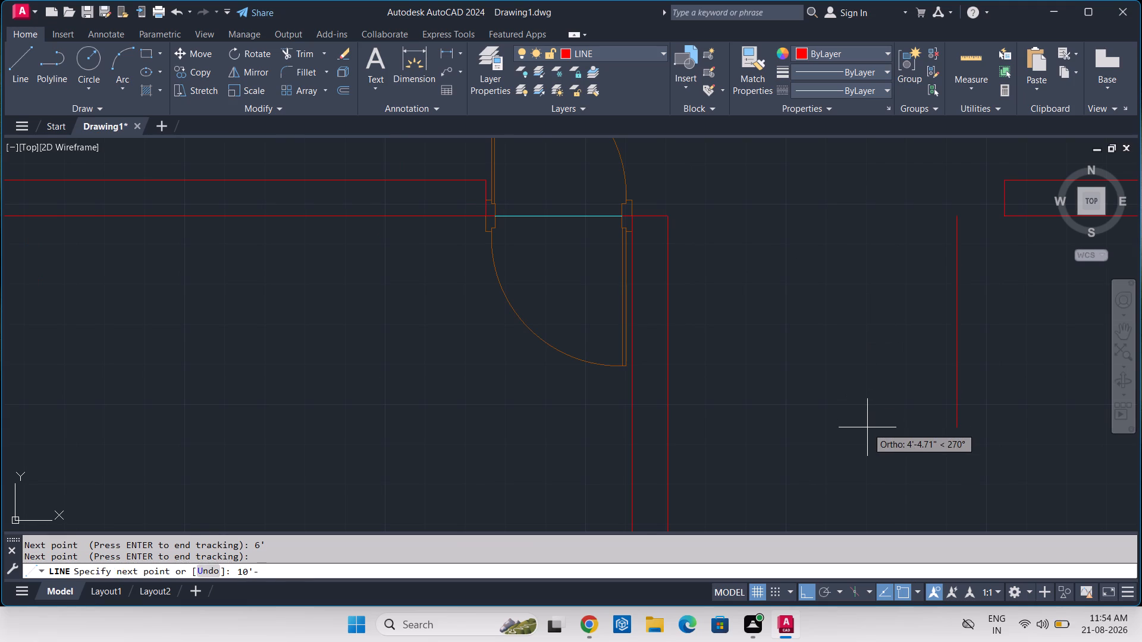
pyautogui.press('3')
pyautogui.press('Return')
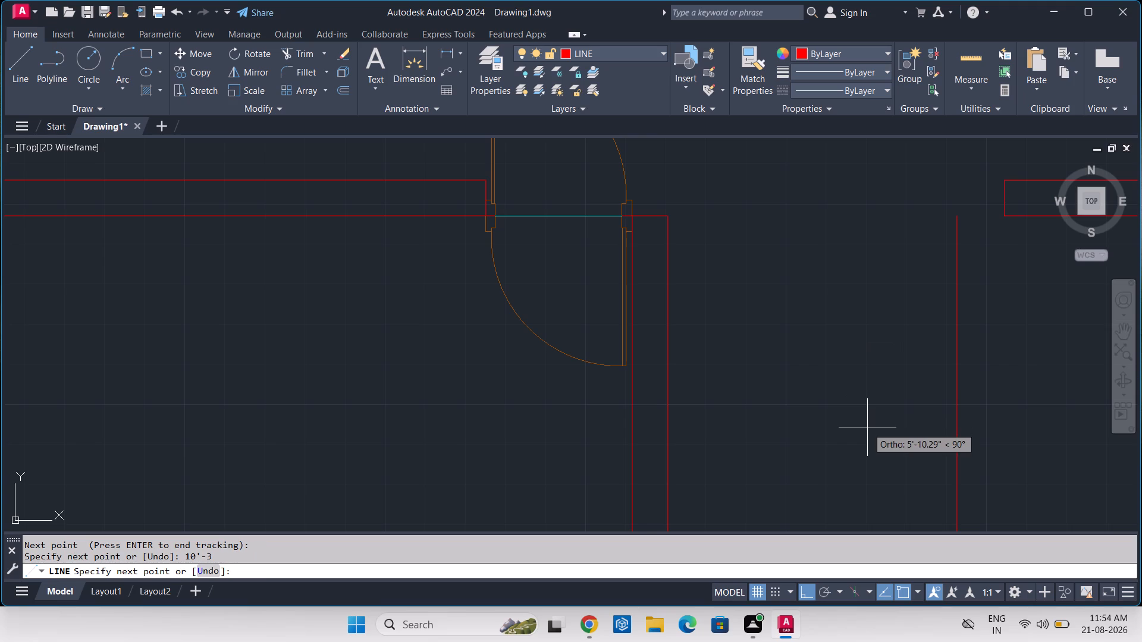
# Complete the second wall outline with segments 9" right, 10'-3" up and 9" back left to its start point.
pyautogui.scroll(-2, 867, 427)
pyautogui.moveTo(865, 449); pyautogui.dragTo(820, 343, button='middle')
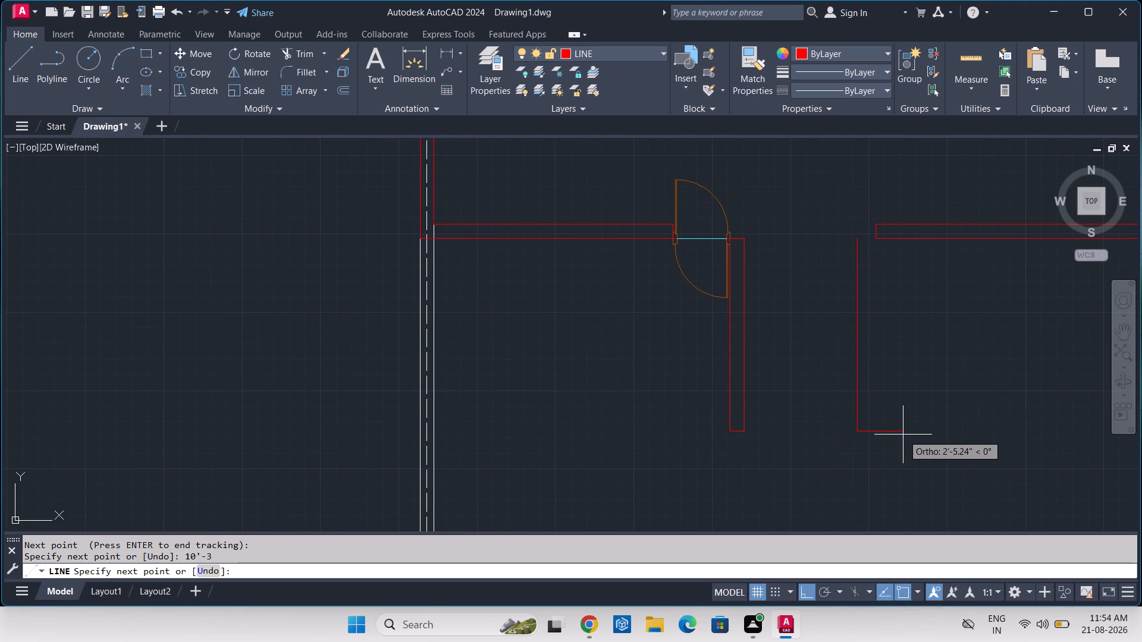
pyautogui.press('9')
pyautogui.press('Return')
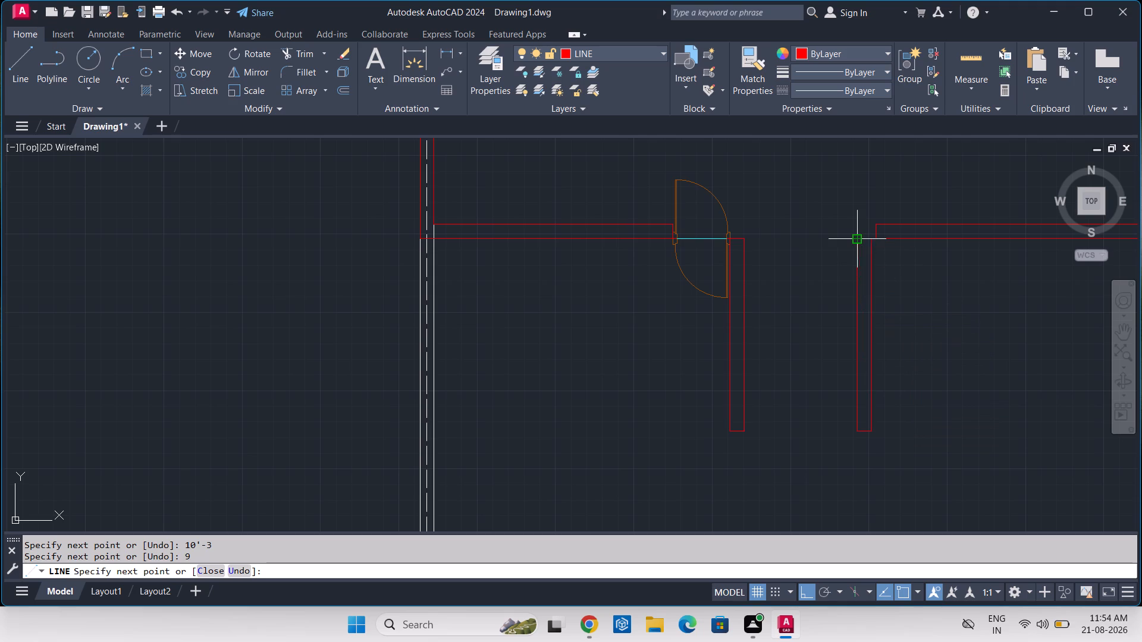
pyautogui.write('10')
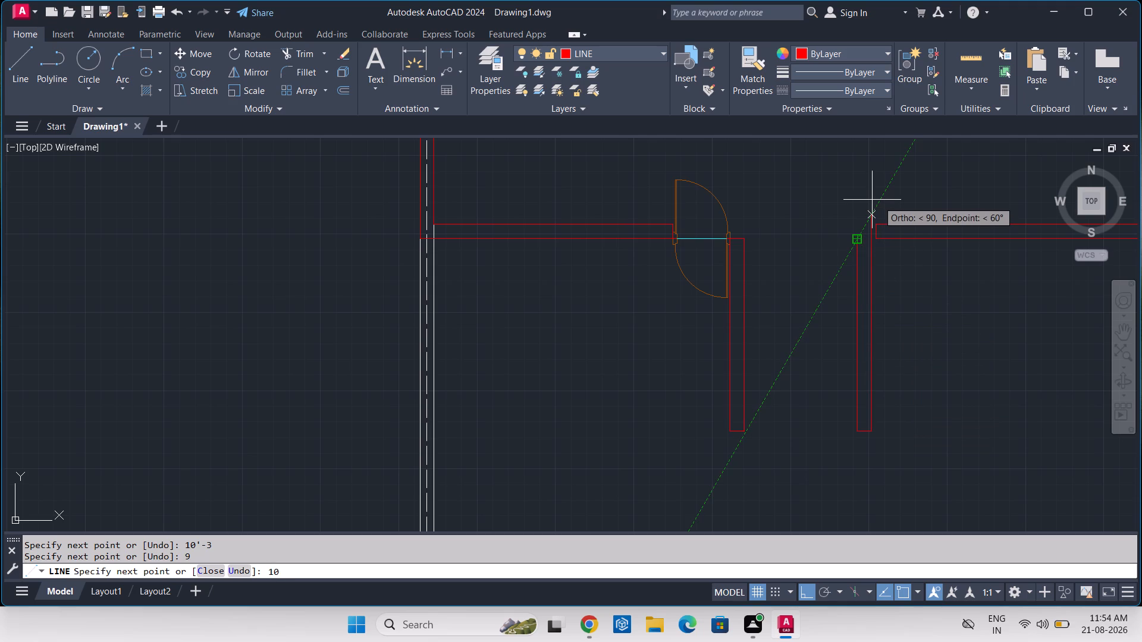
pyautogui.write("'-.")
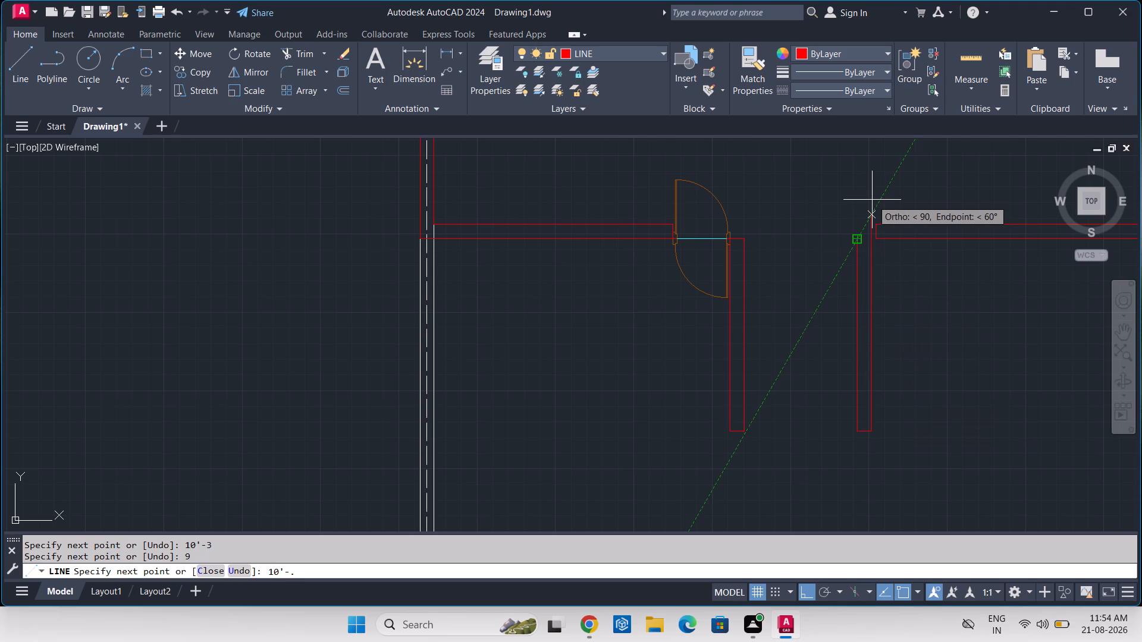
pyautogui.press('BackSpace')
pyautogui.press('3')
pyautogui.press('Return')
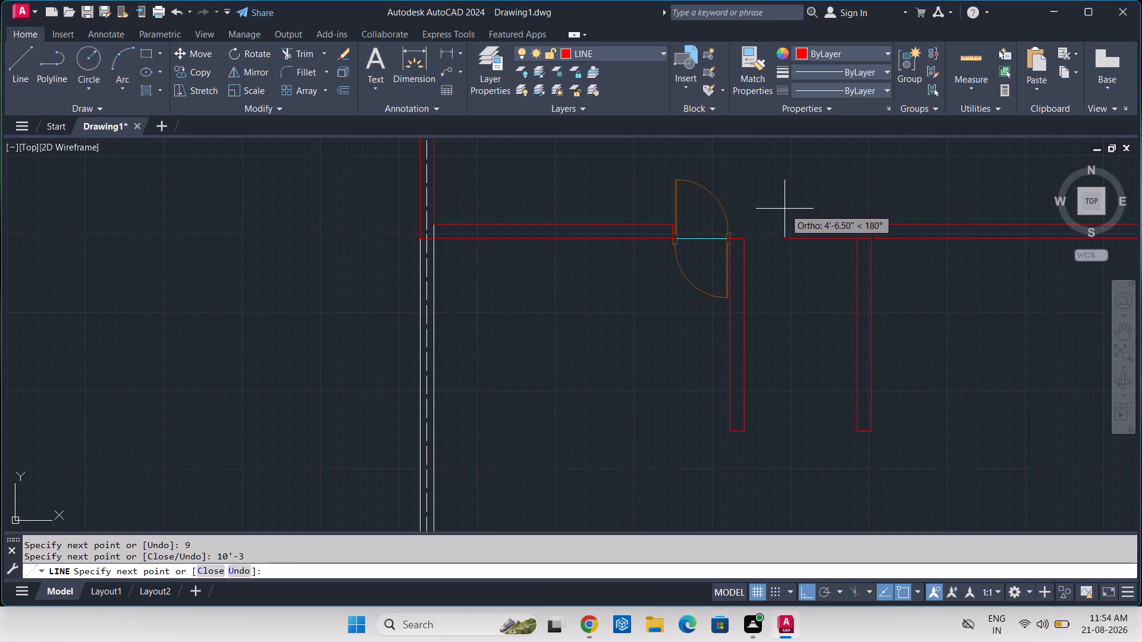
pyautogui.press('9')
pyautogui.press('Return')
pyautogui.press('Return')
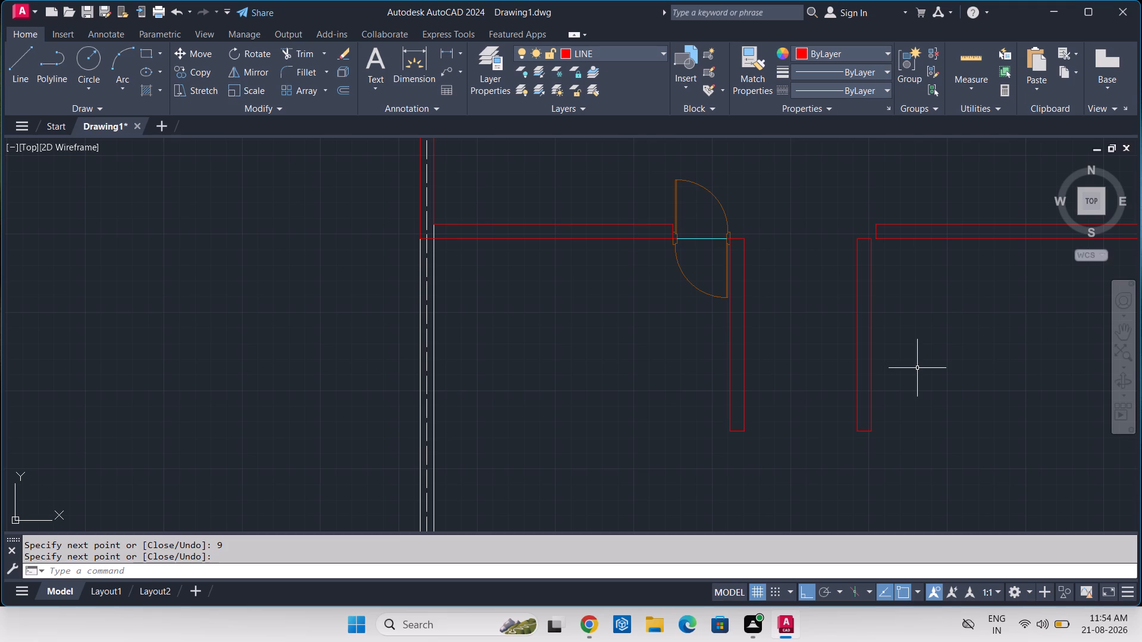
# Draw a closed 9" deep wall outline below the two new downward walls, spanning from the left wall's outer face to the right wall's outer face.
pyautogui.moveTo(917, 369); pyautogui.dragTo(902, 348, button='middle')
pyautogui.scroll(-1, 903, 350)
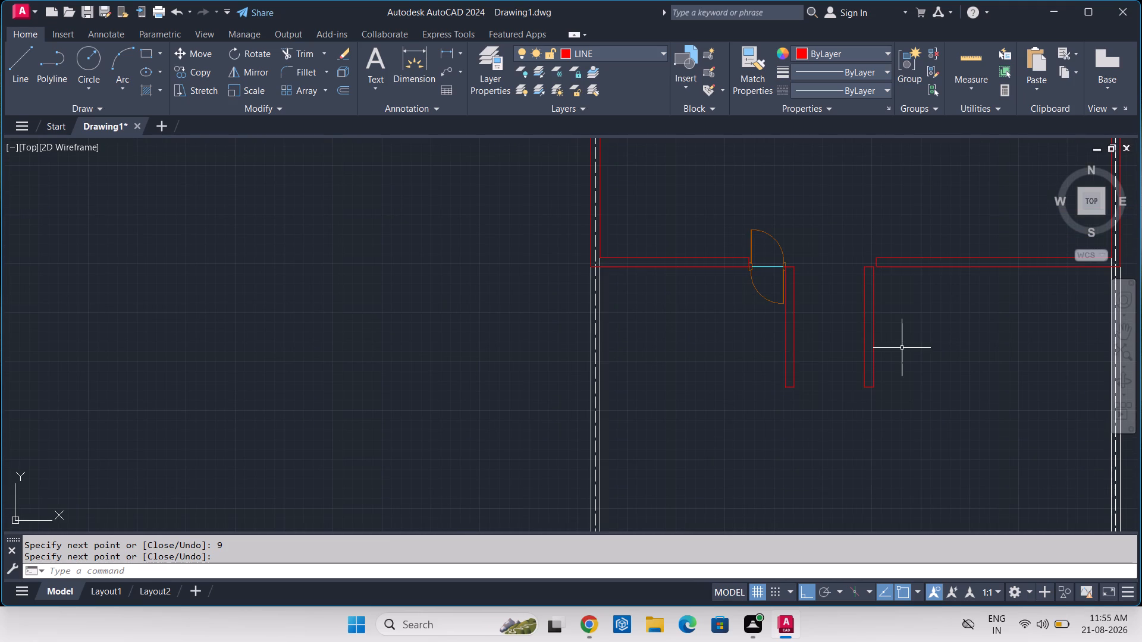
pyautogui.write('L')
pyautogui.press('space')
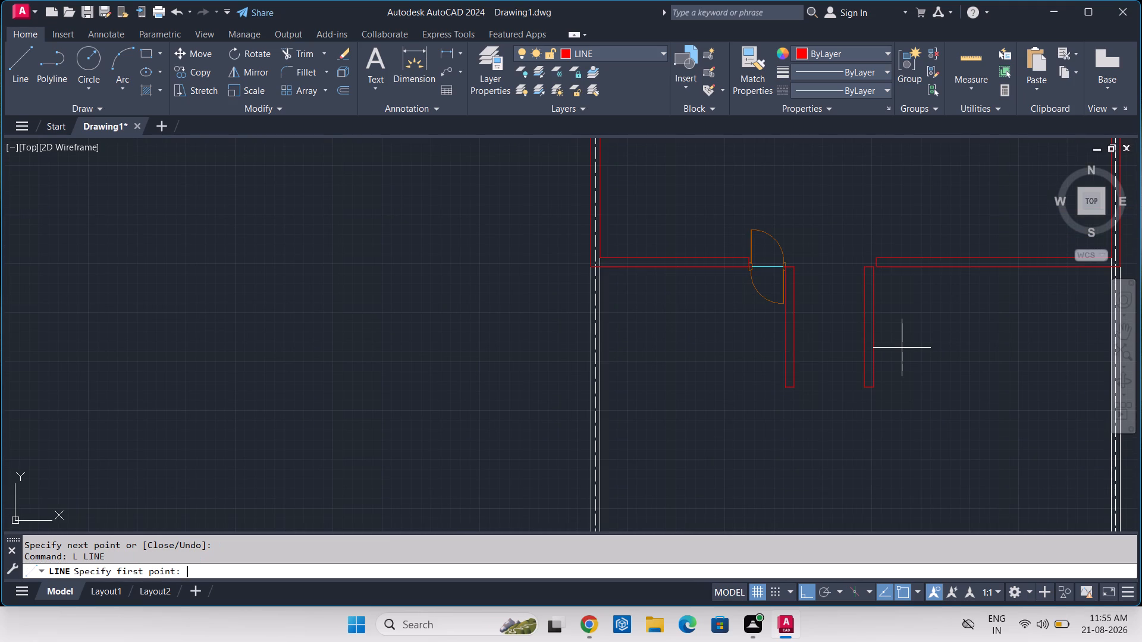
pyautogui.scroll(3, 793, 401)
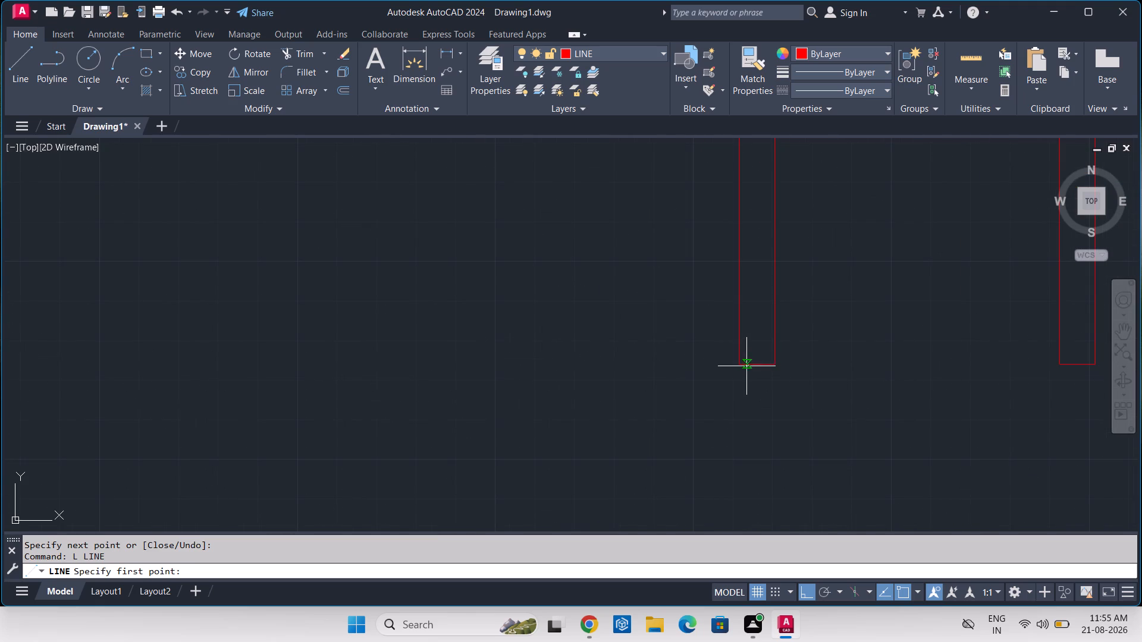
pyautogui.click(738, 366)
pyautogui.press('9')
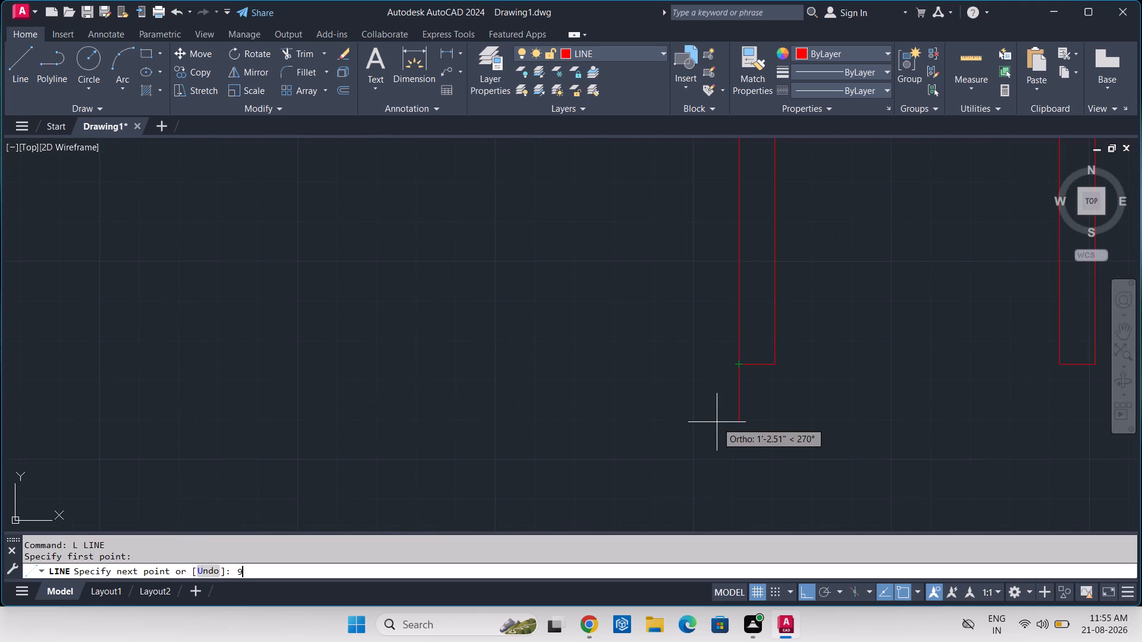
pyautogui.press('Return')
pyautogui.moveTo(929, 425); pyautogui.dragTo(782, 407, button='middle')
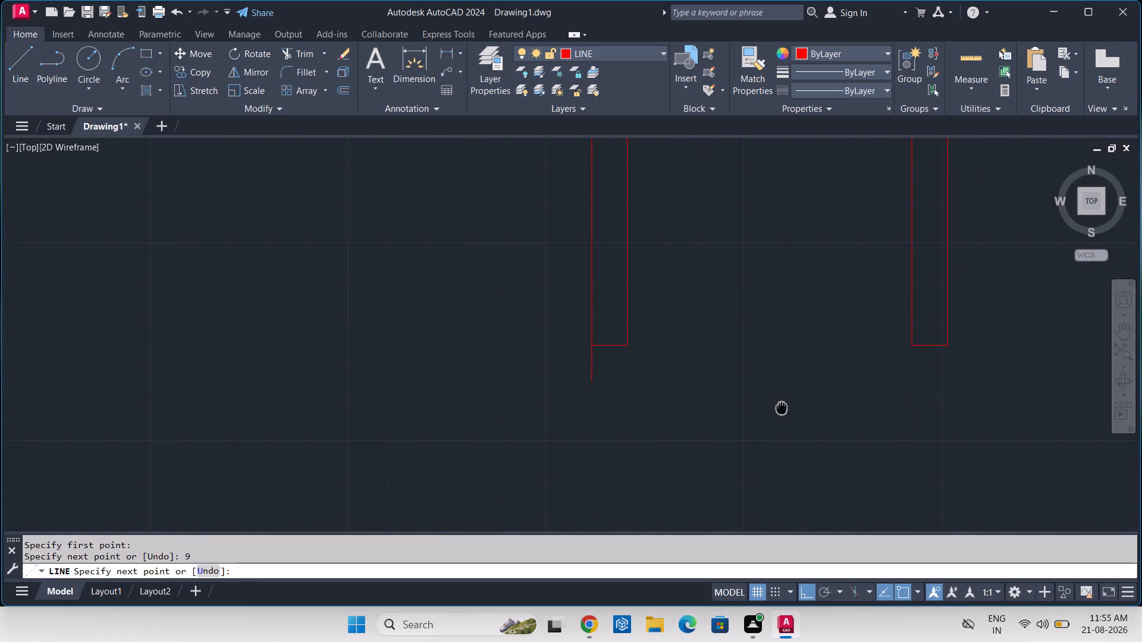
pyautogui.scroll(1, 925, 385)
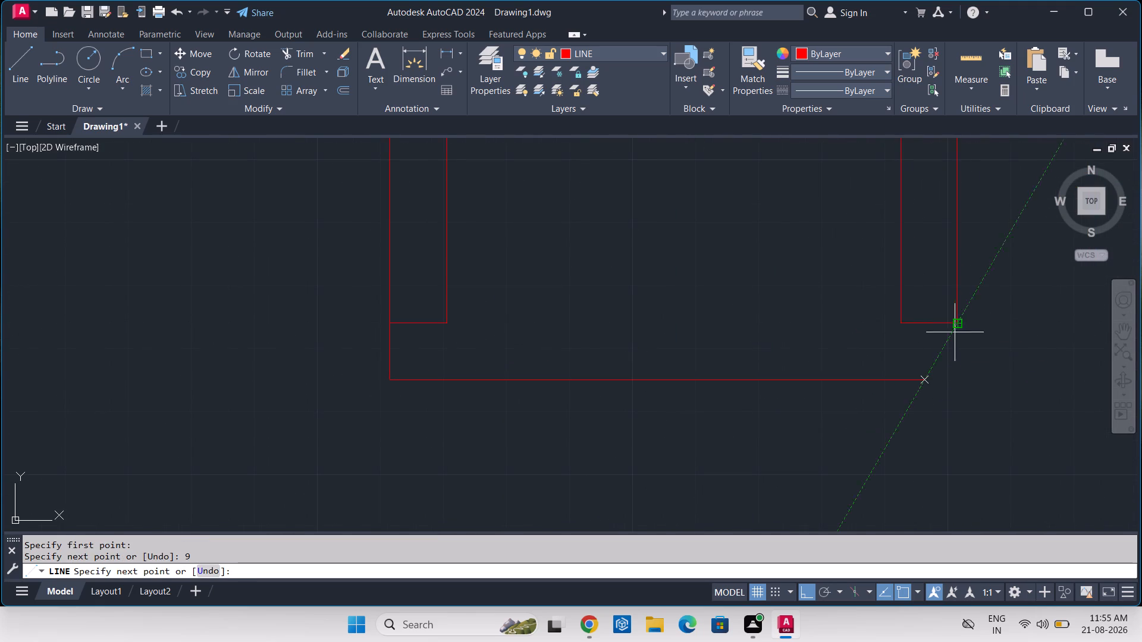
pyautogui.click(960, 379)
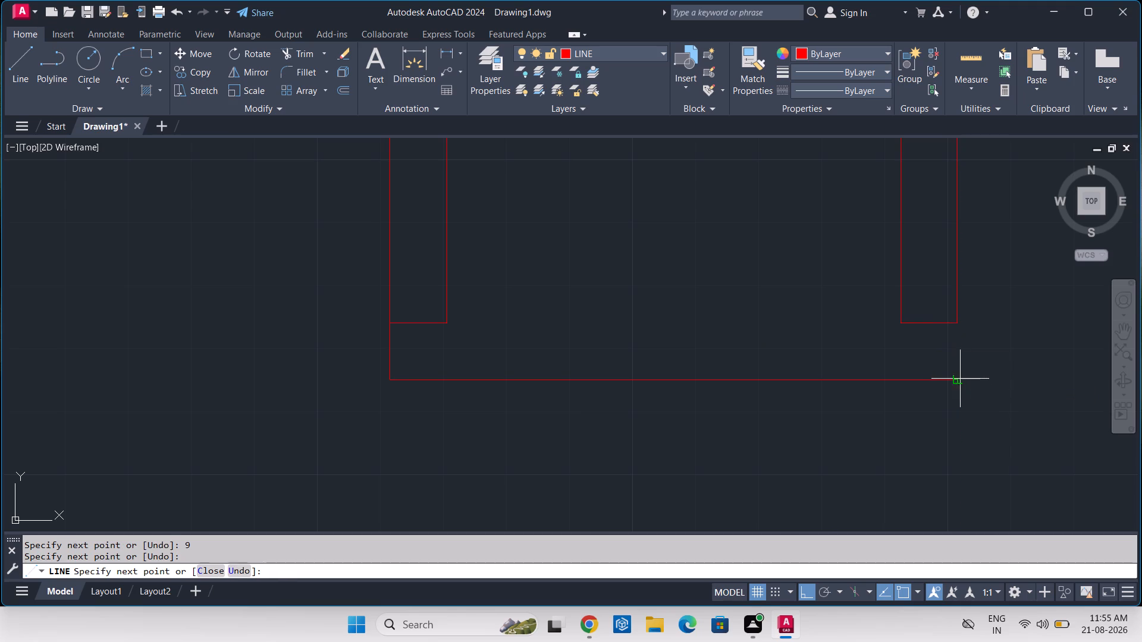
pyautogui.click(959, 327)
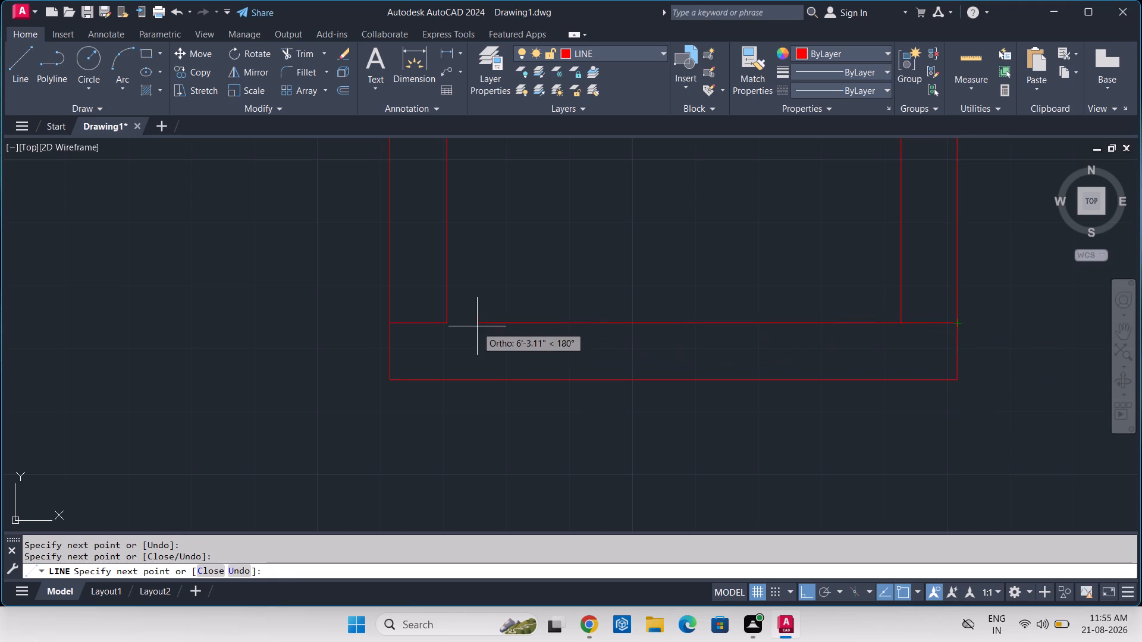
pyautogui.click(389, 320)
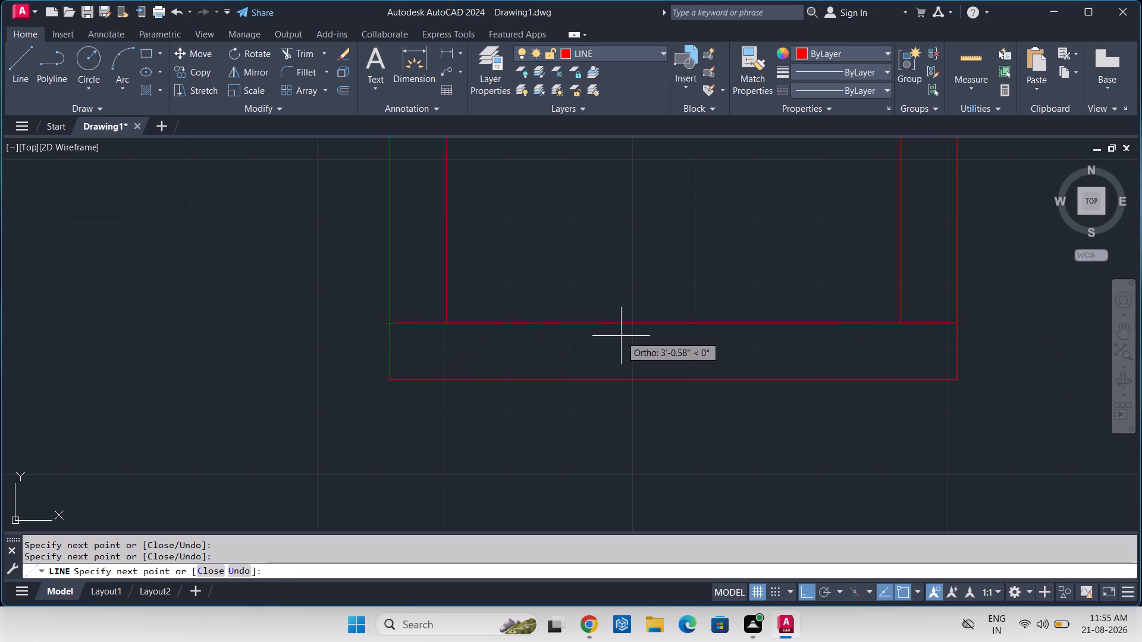
pyautogui.press('Return')
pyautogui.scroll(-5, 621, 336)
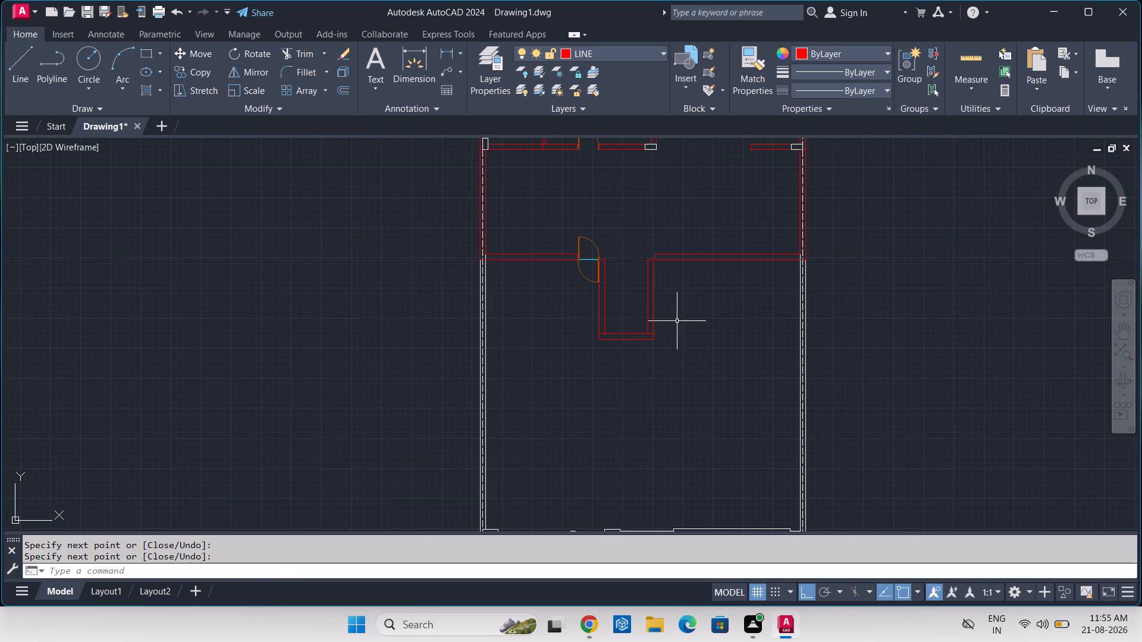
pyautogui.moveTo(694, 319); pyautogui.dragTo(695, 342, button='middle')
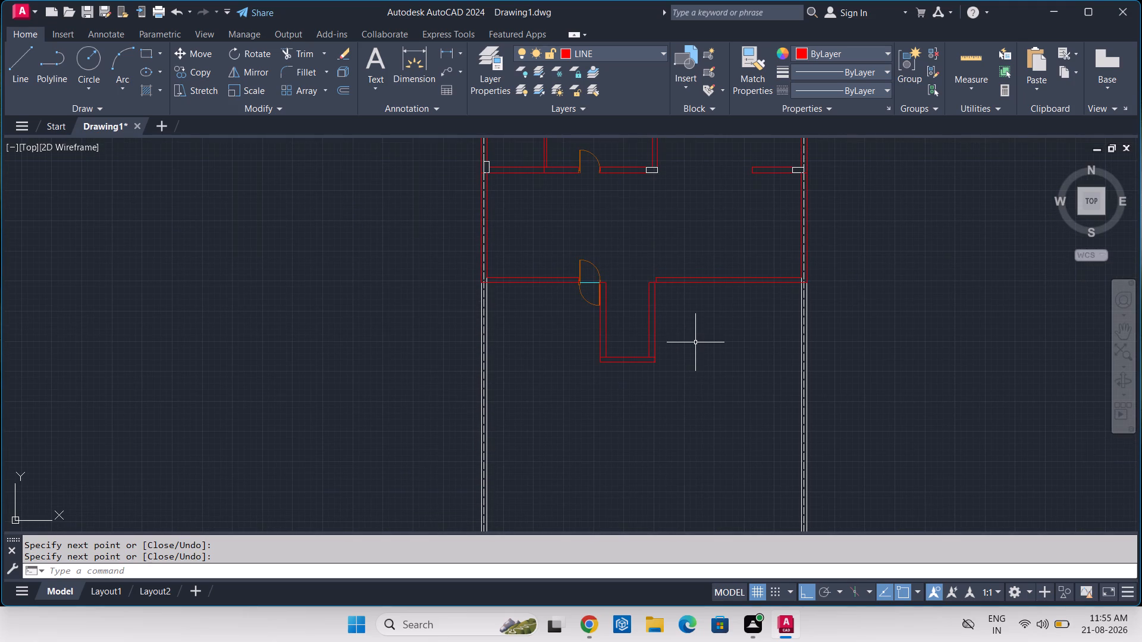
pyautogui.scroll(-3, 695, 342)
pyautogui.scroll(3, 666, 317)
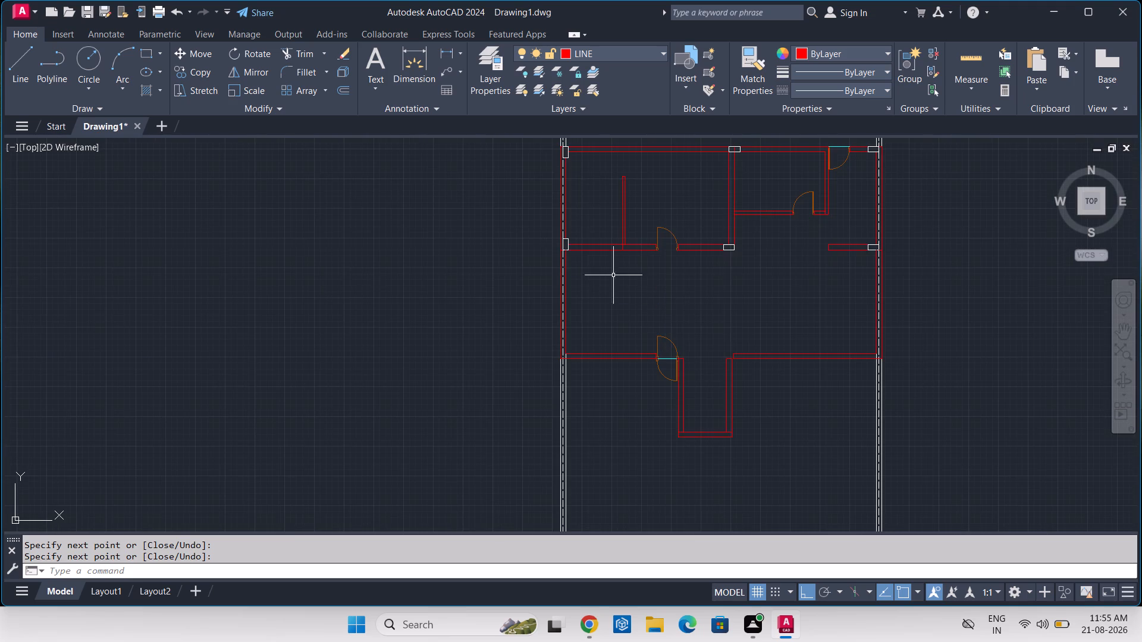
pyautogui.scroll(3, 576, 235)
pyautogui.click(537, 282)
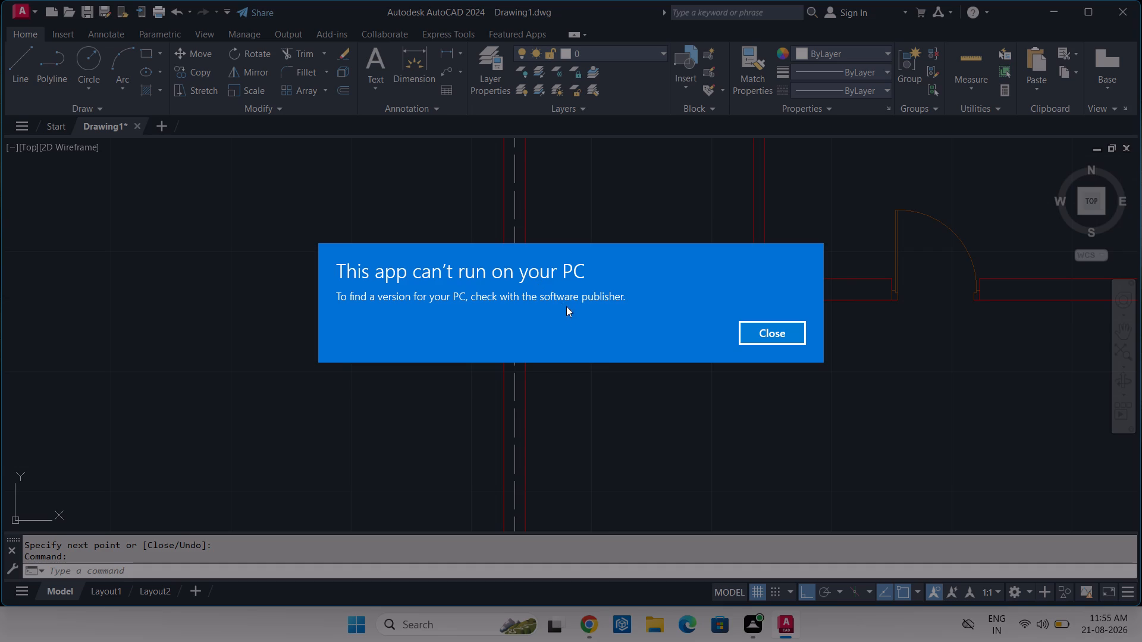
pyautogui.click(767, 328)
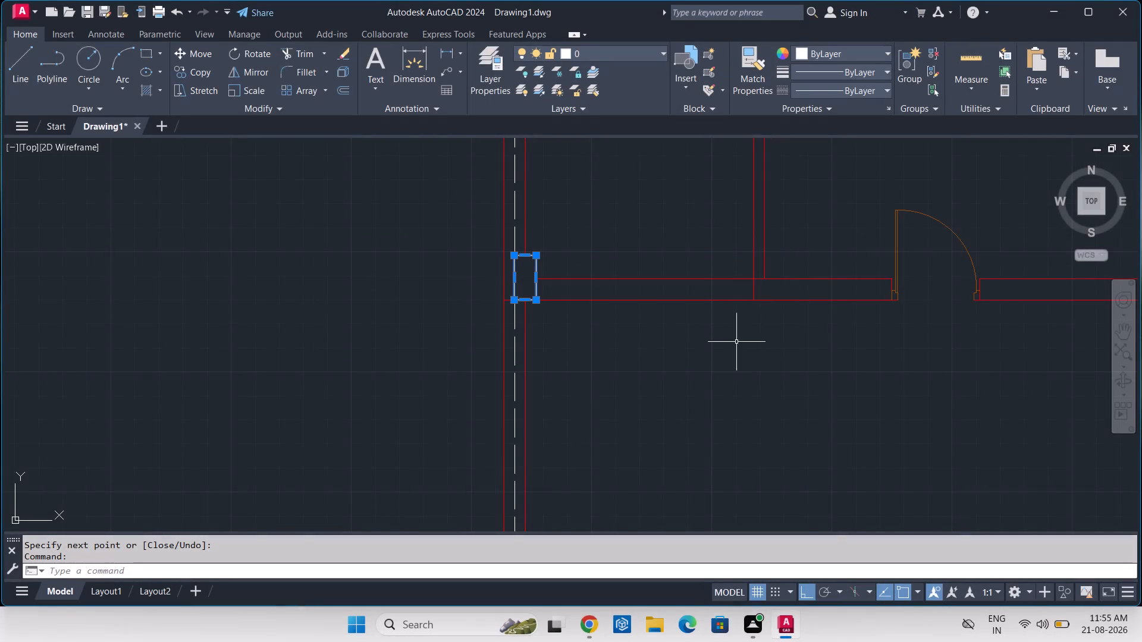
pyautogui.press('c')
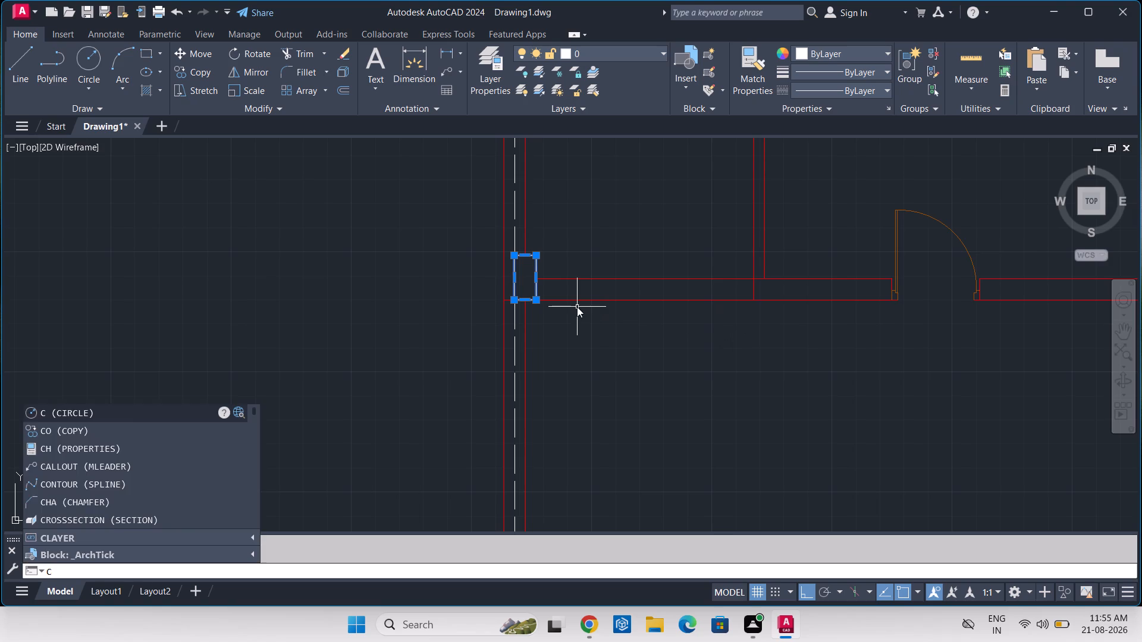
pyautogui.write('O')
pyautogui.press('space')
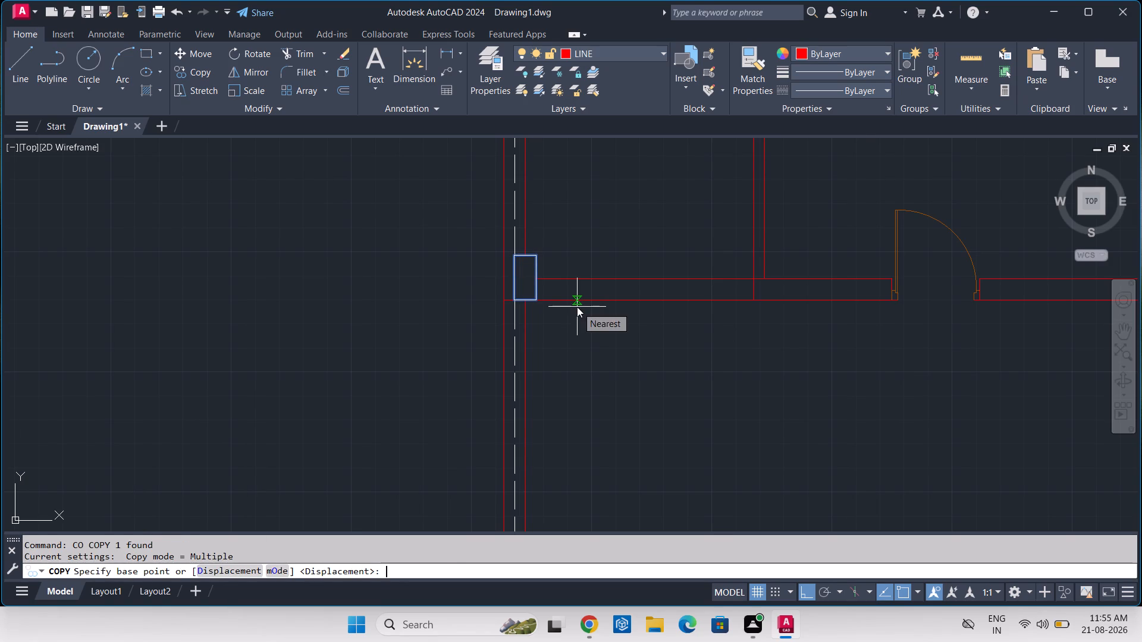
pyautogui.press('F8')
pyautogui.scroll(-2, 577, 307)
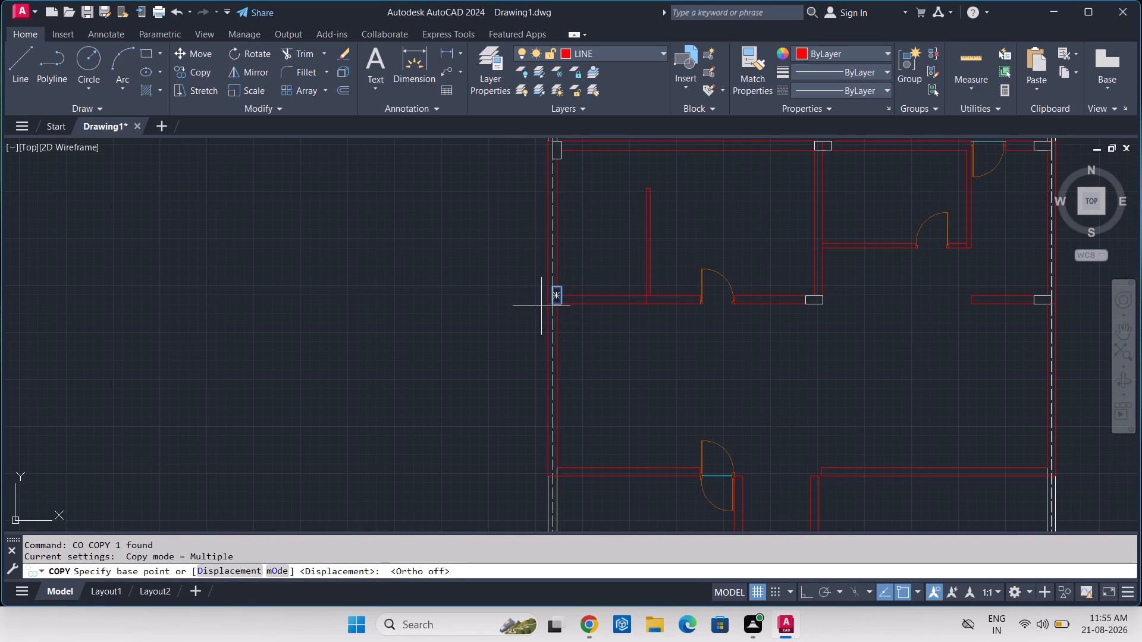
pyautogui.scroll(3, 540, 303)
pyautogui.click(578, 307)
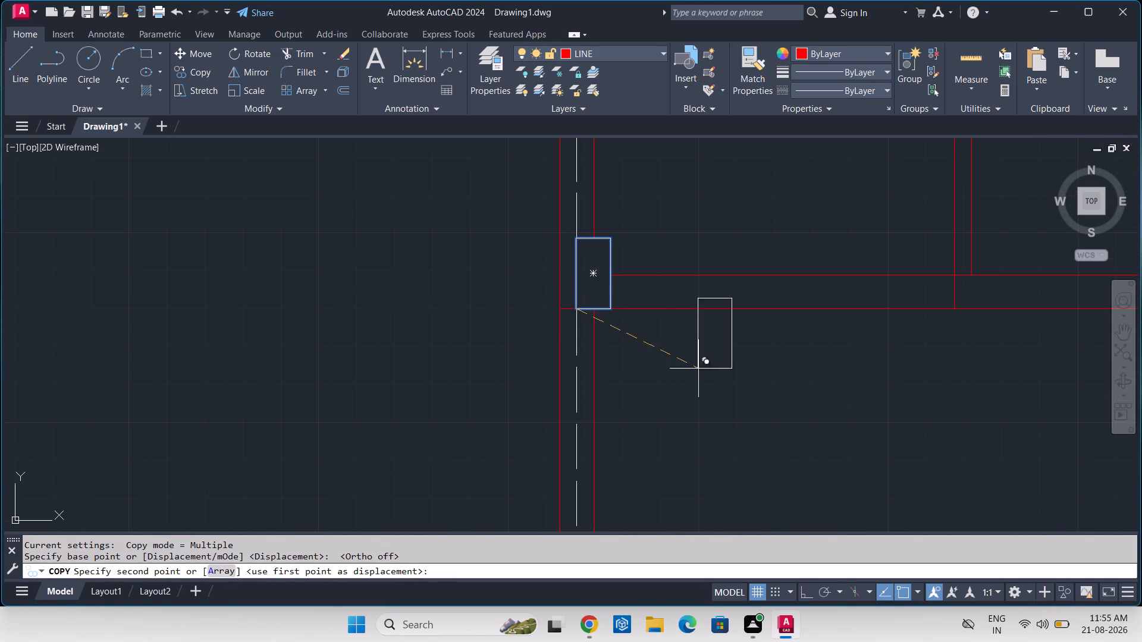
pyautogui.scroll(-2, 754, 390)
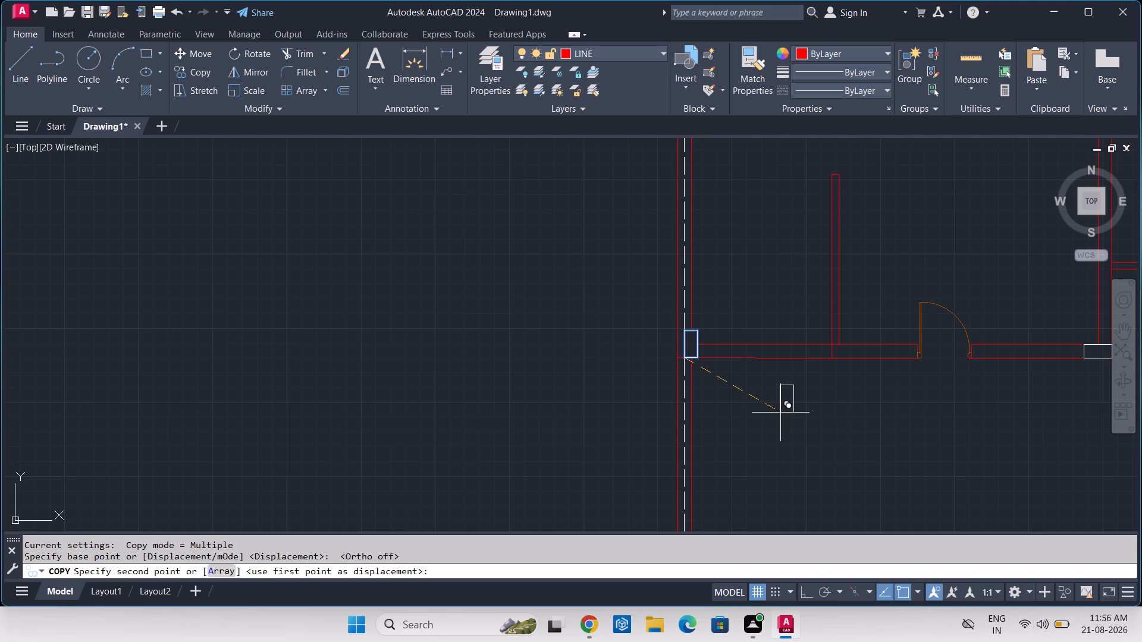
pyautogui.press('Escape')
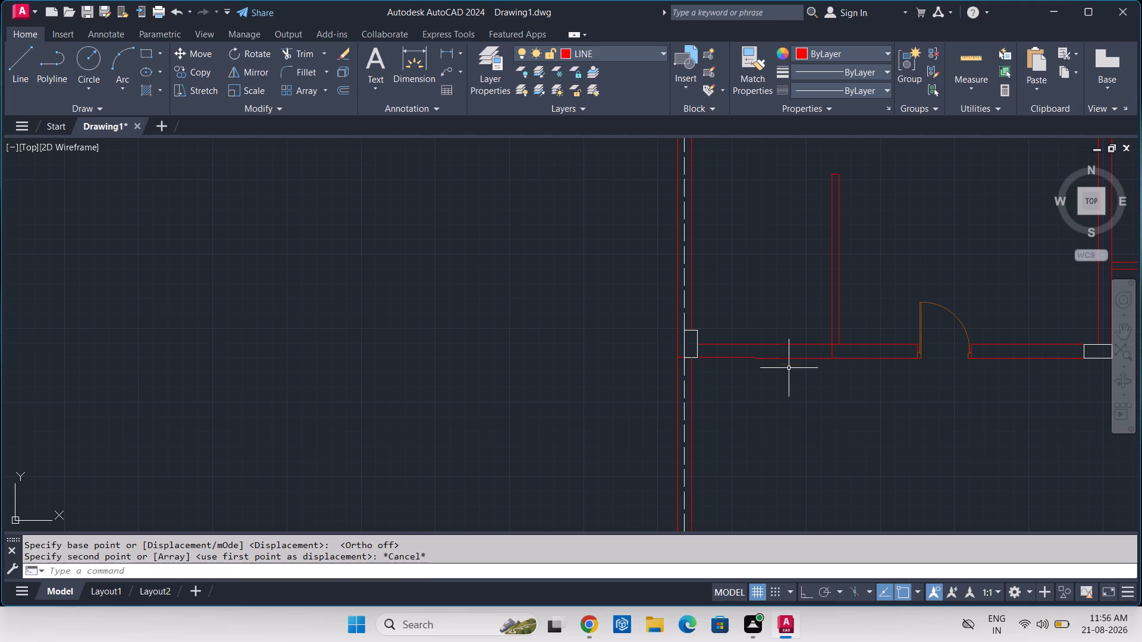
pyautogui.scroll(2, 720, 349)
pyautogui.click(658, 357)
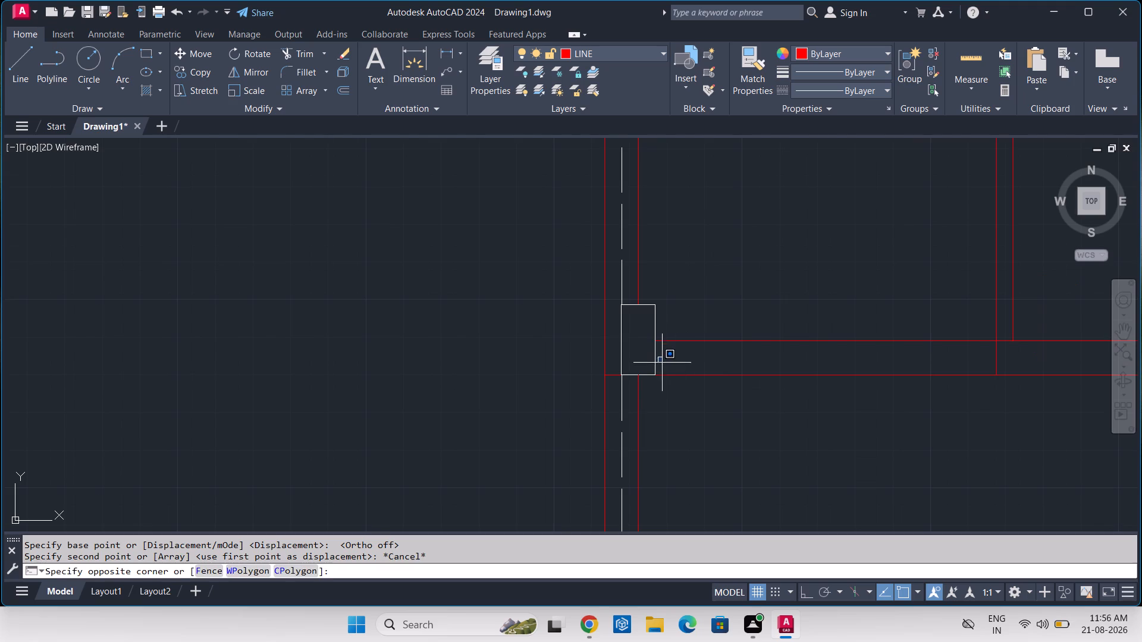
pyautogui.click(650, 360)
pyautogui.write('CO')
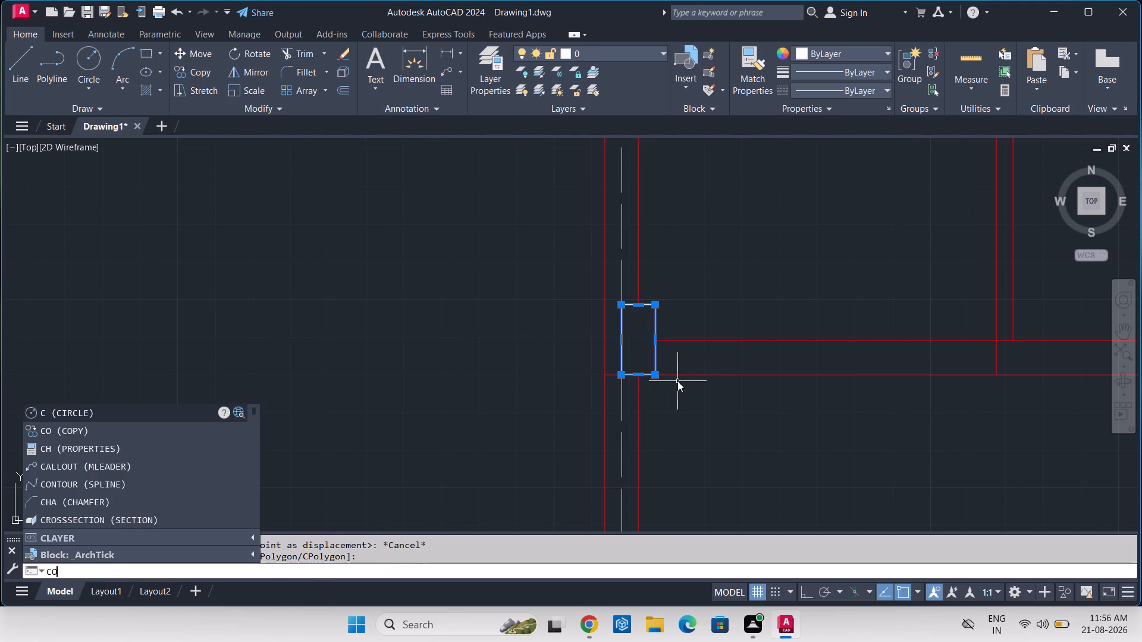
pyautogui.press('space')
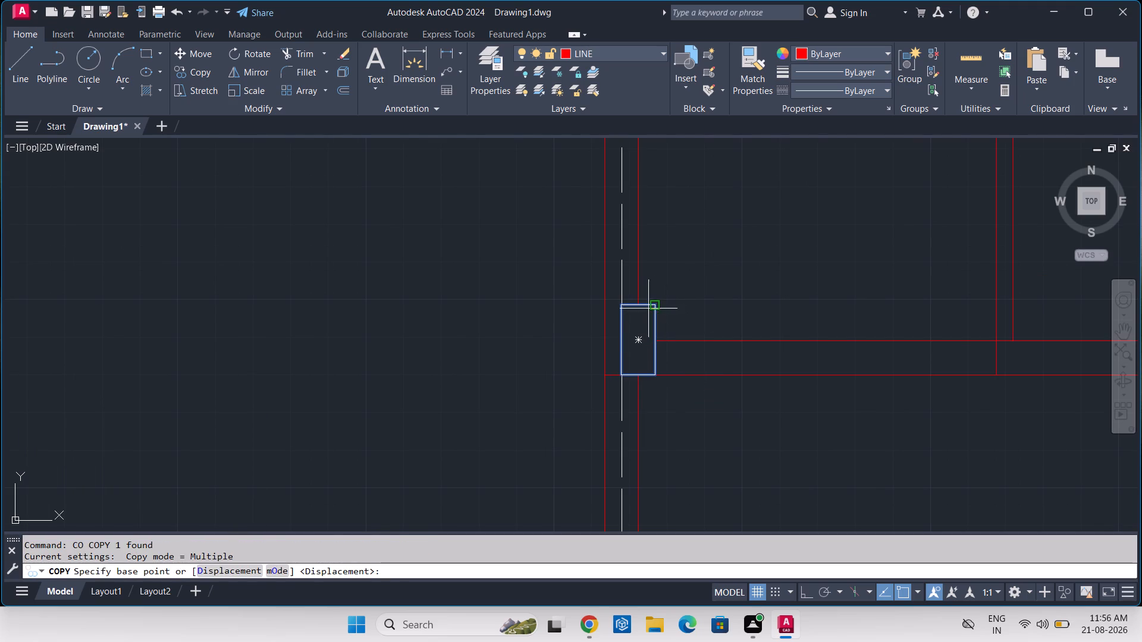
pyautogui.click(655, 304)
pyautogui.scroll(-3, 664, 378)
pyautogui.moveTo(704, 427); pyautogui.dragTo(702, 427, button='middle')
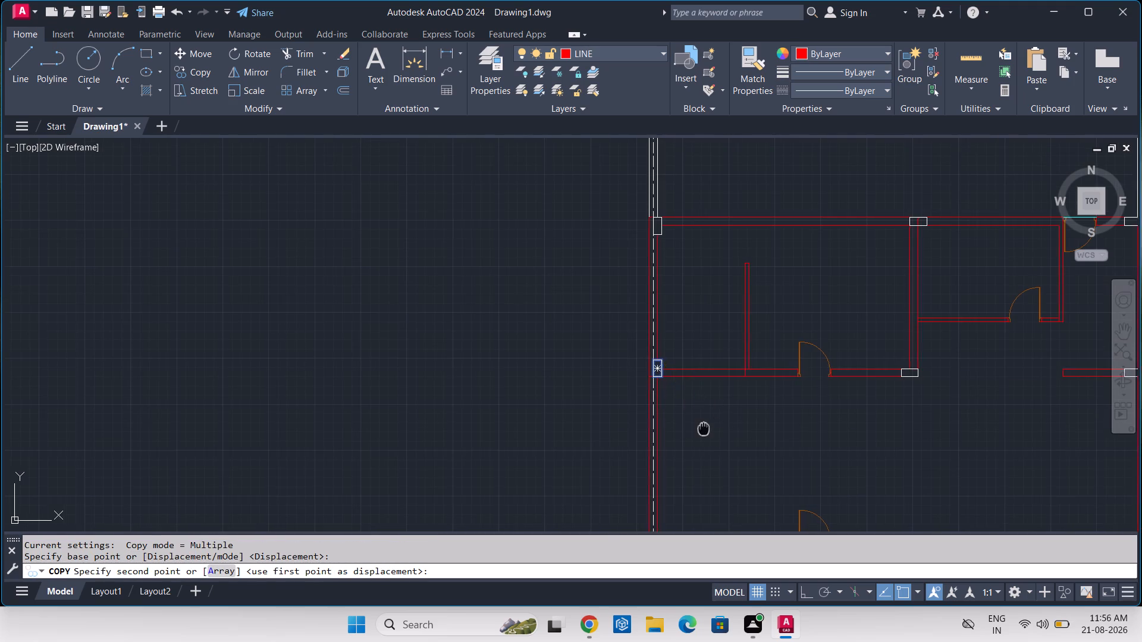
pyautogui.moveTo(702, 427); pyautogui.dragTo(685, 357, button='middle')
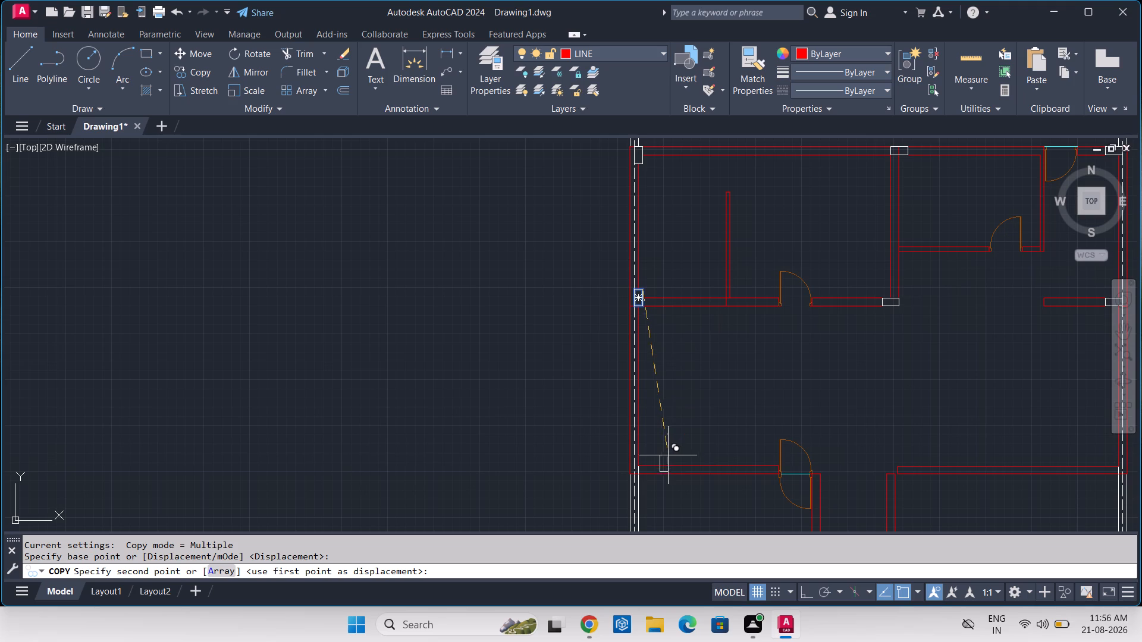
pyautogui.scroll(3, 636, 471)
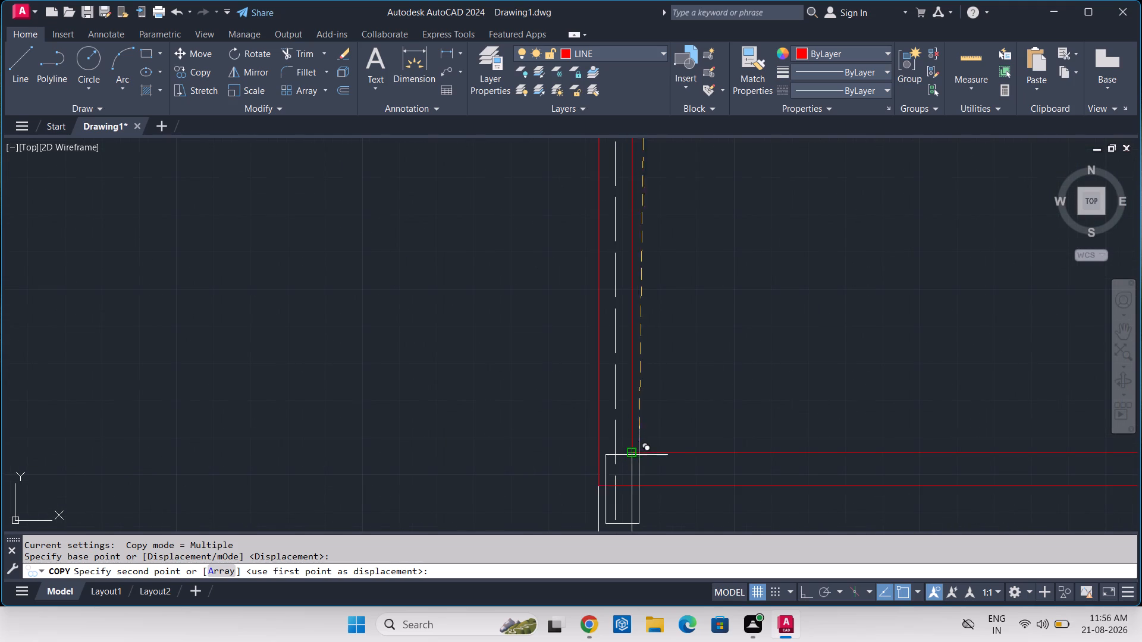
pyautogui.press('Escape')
# Copy the left outer wall's middle column from its top-edge midpoint to where the wall's inner face meets the paired-door wall's upper face.
pyautogui.scroll(-3, 673, 445)
pyautogui.scroll(2, 674, 259)
pyautogui.scroll(3, 662, 306)
pyautogui.click(614, 355)
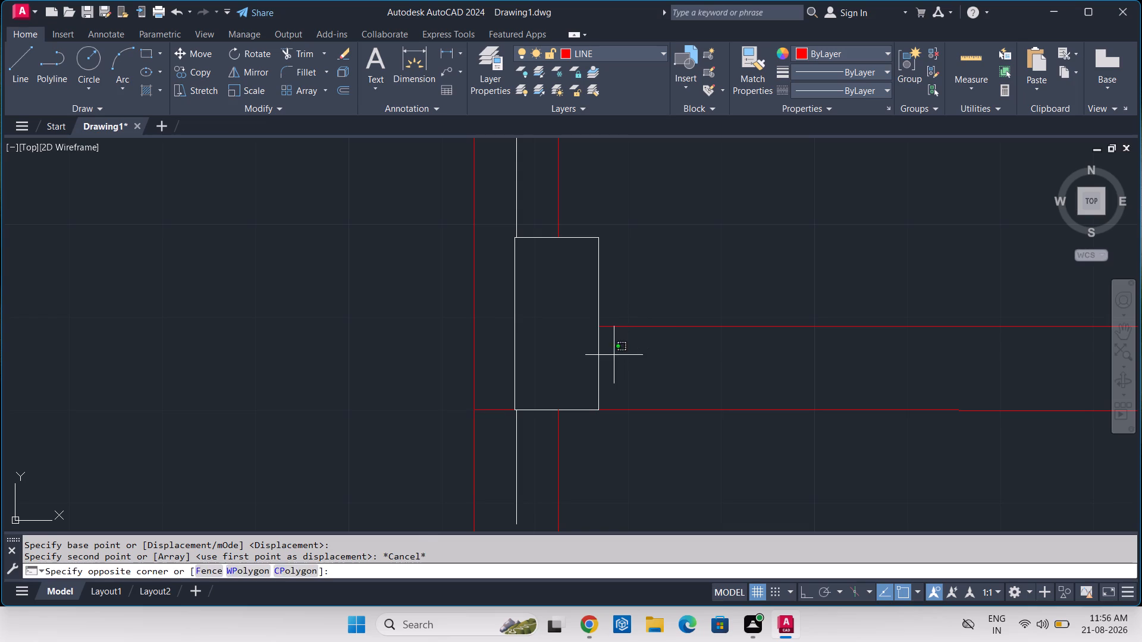
pyautogui.click(593, 363)
pyautogui.write('CO')
pyautogui.press('space')
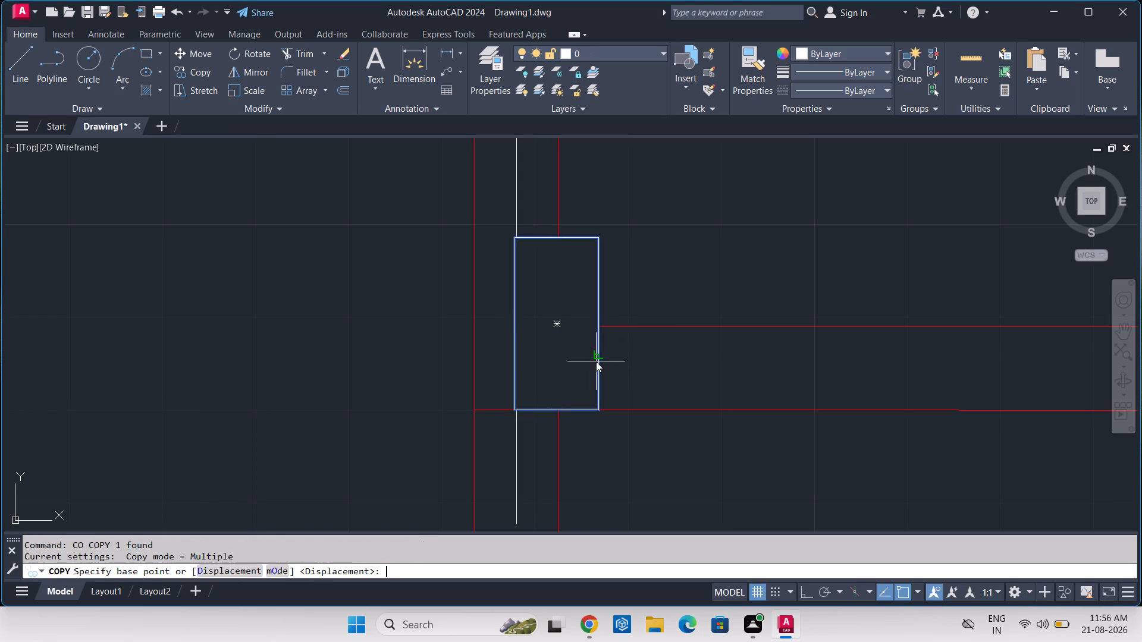
pyautogui.moveTo(558, 239); pyautogui.dragTo(554, 246)
pyautogui.scroll(-2, 607, 326)
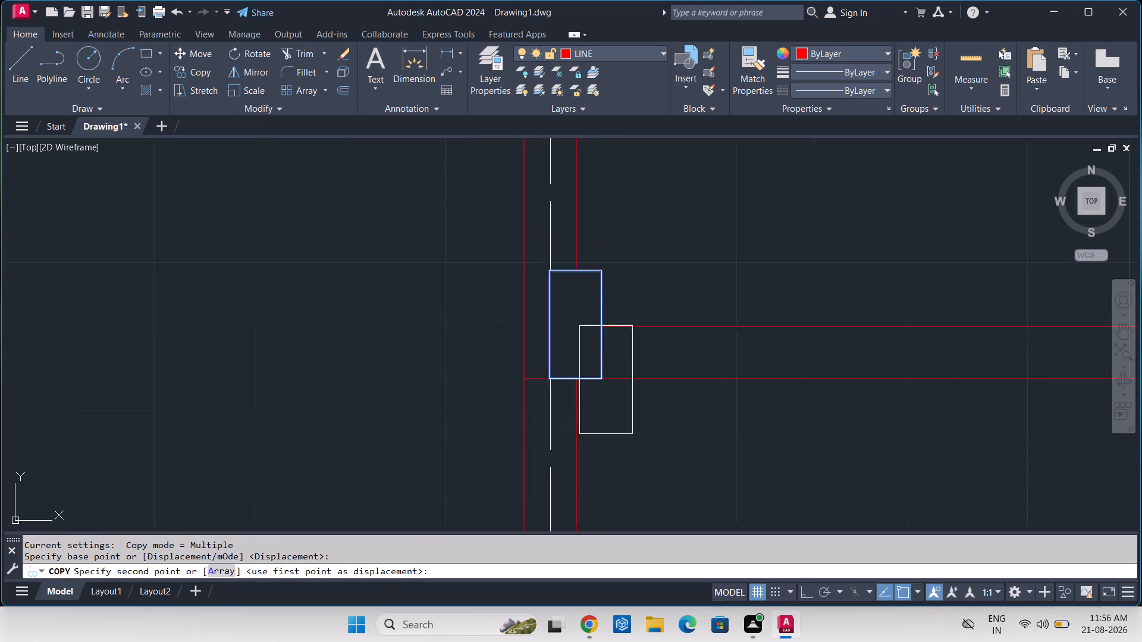
pyautogui.scroll(-1, 608, 326)
pyautogui.moveTo(652, 400); pyautogui.dragTo(597, 286, button='middle')
pyautogui.scroll(-2, 606, 338)
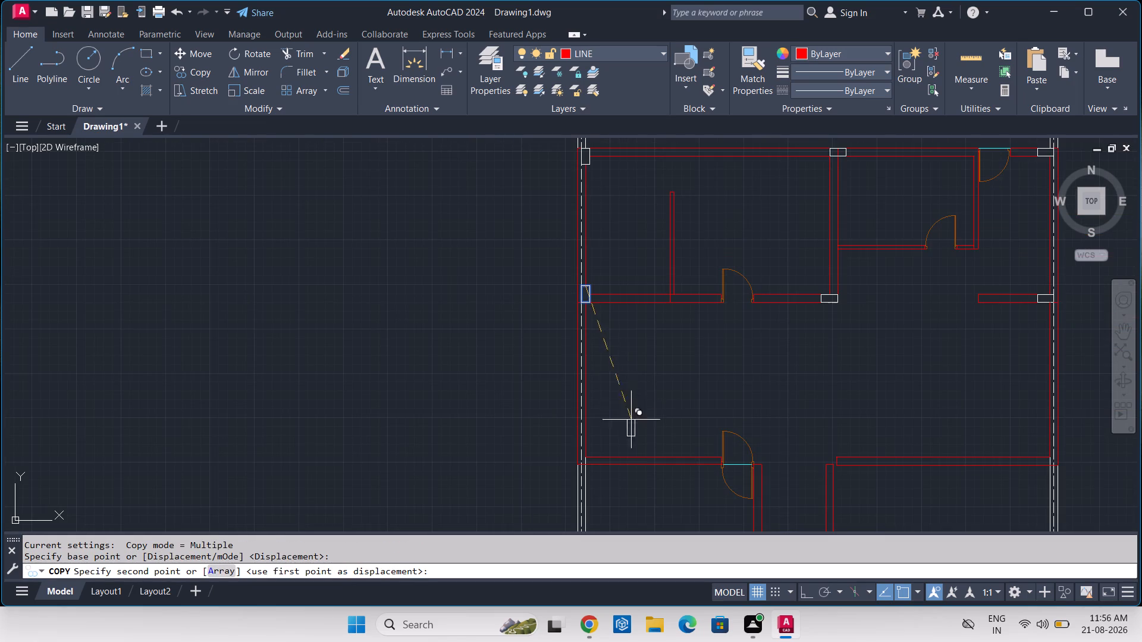
pyautogui.scroll(3, 598, 460)
pyautogui.click(538, 449)
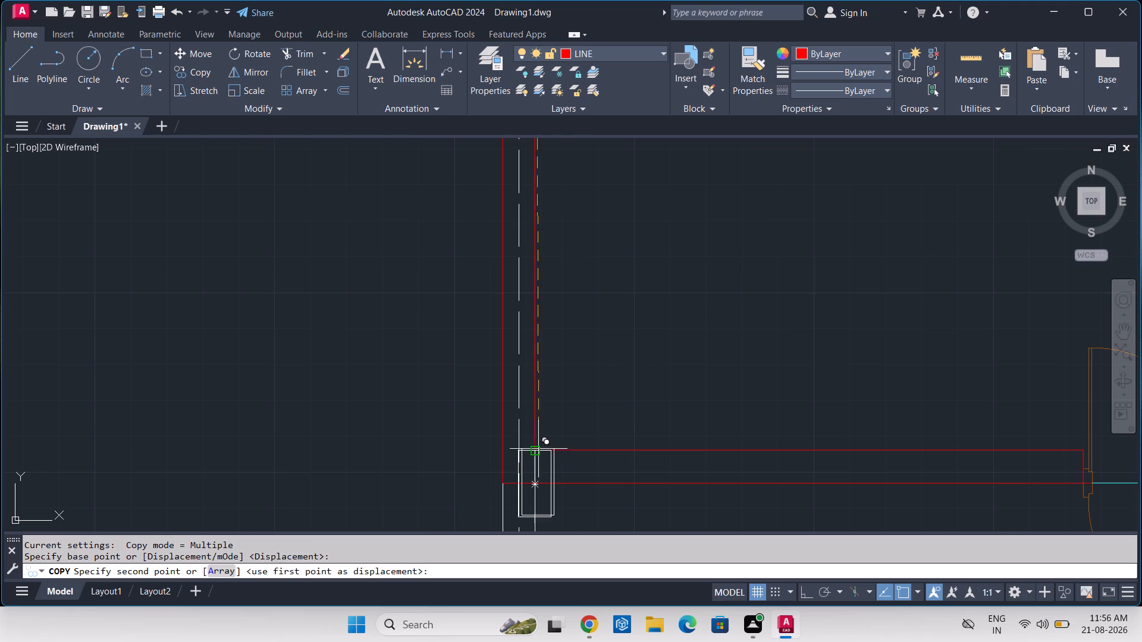
pyautogui.press('Escape')
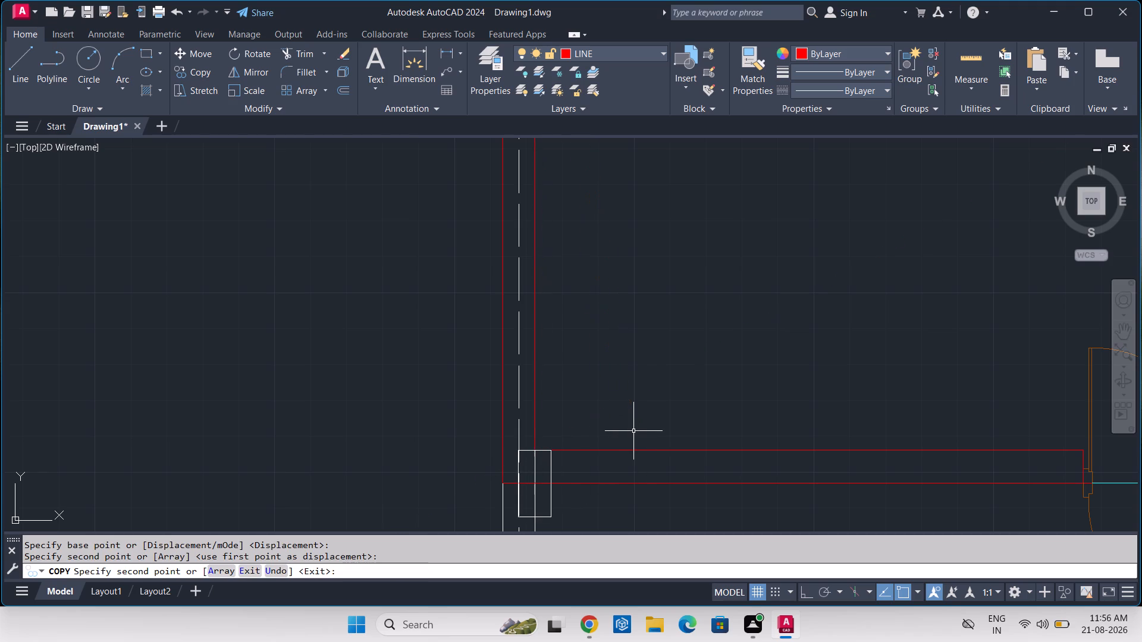
# Trim away the wall line segments that run inside the new column at the left end of the paired-door wall.
pyautogui.scroll(4, 528, 489)
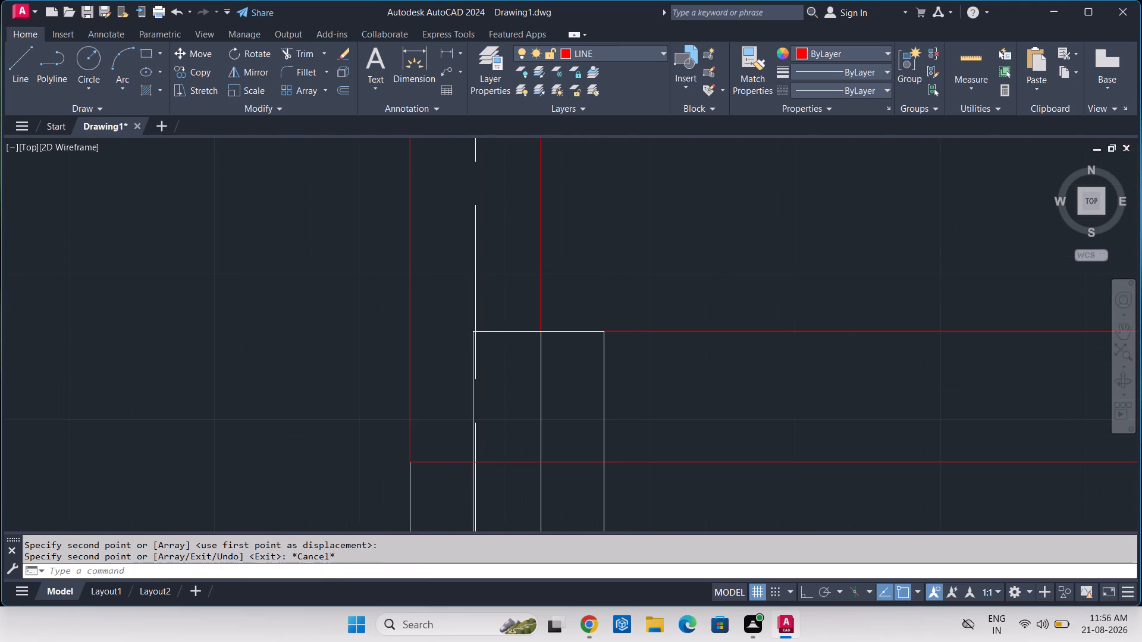
pyautogui.write('TR')
pyautogui.press('space')
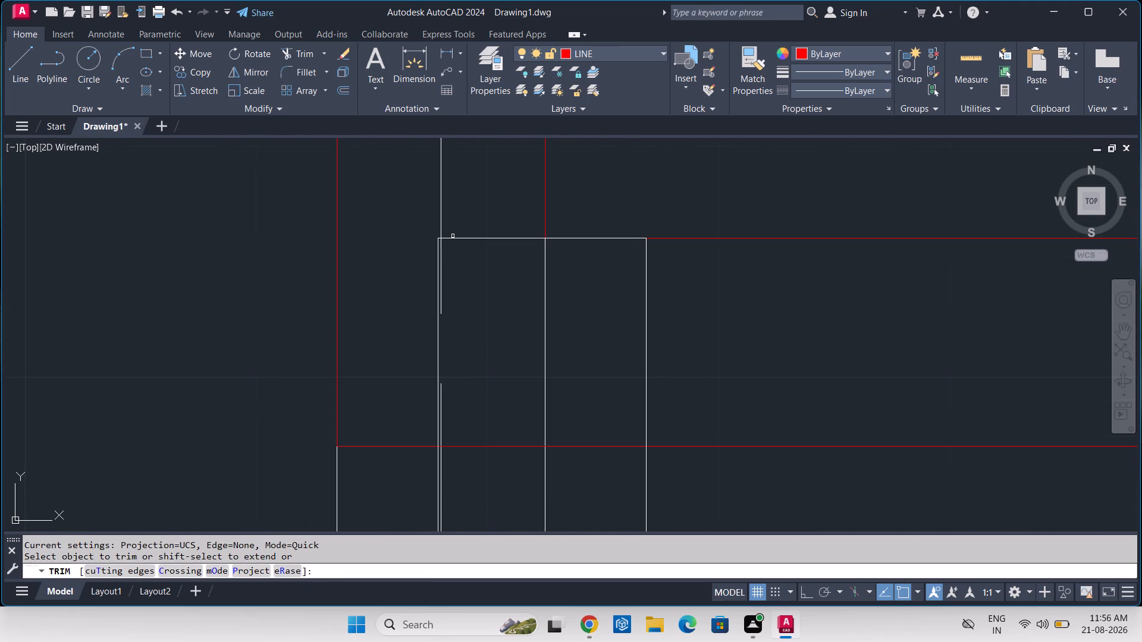
pyautogui.scroll(3, 453, 246)
pyautogui.click(393, 273)
pyautogui.scroll(-4, 393, 273)
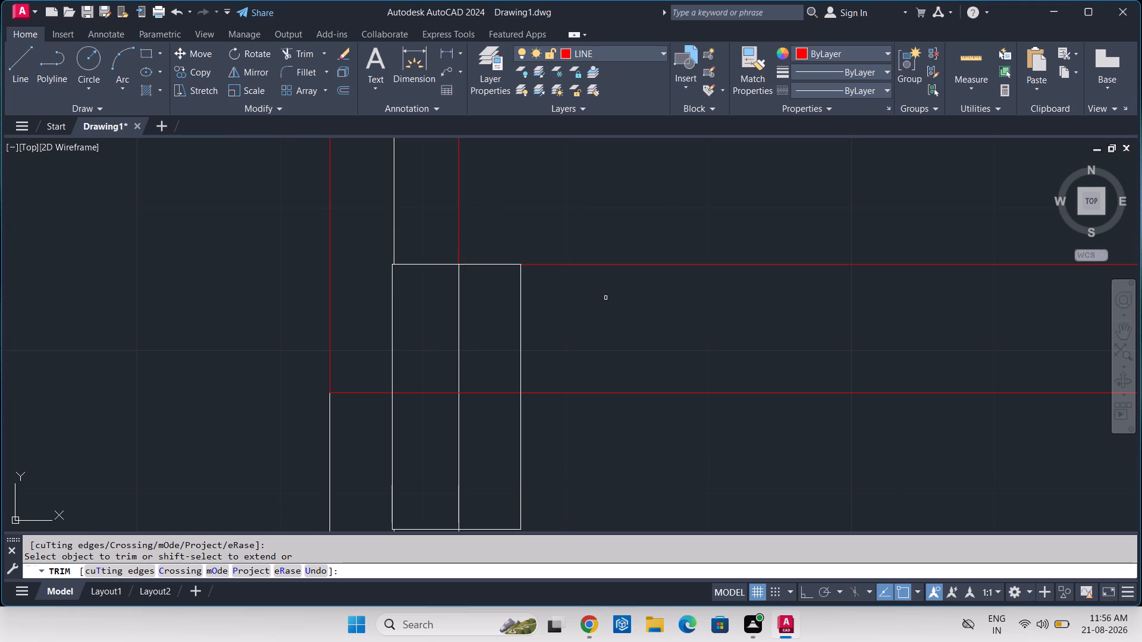
pyautogui.click(458, 361)
pyautogui.click(447, 379)
pyautogui.click(459, 405)
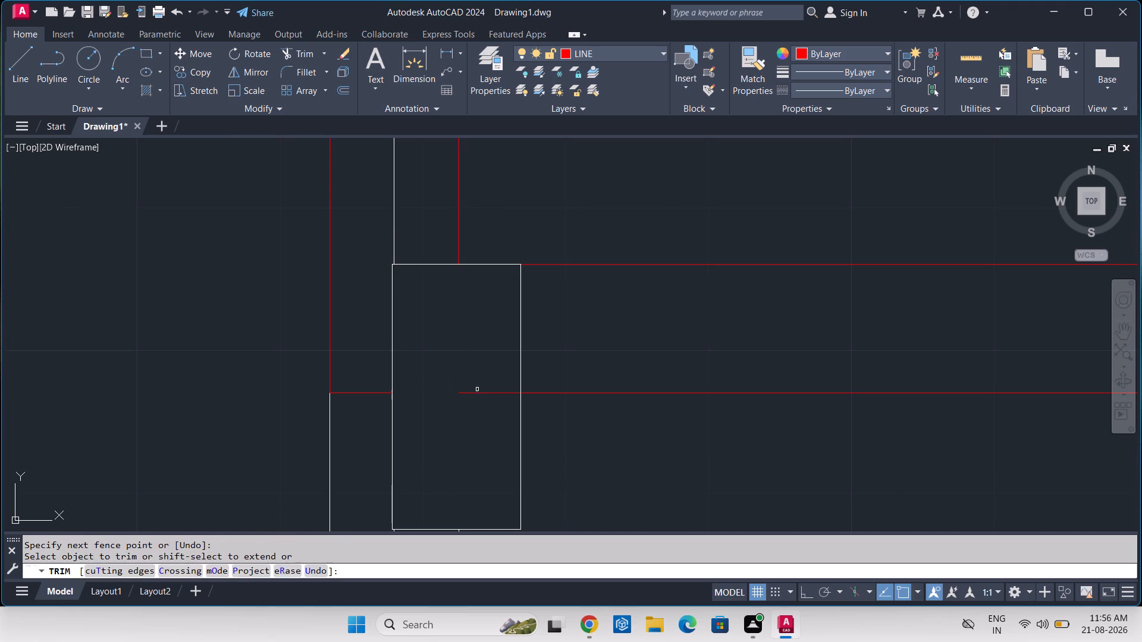
pyautogui.click(477, 389)
pyautogui.click(468, 411)
pyautogui.scroll(-3, 467, 404)
pyautogui.press('Escape')
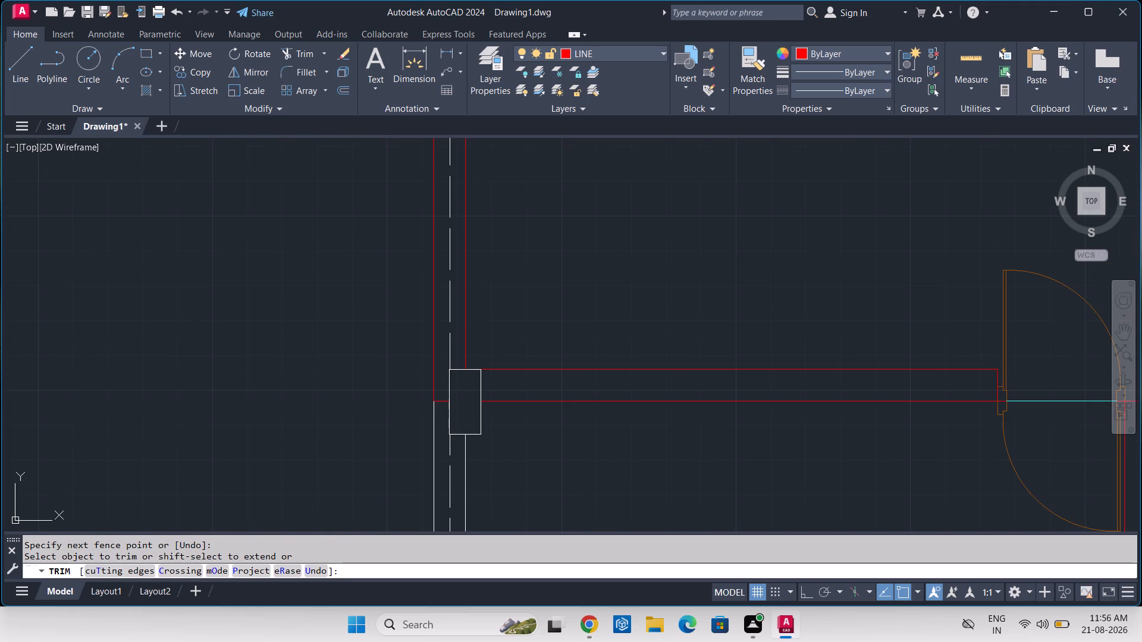
# With grid off and Ortho on, copy the column from its top-edge midpoint about 16'-1.7" right, over the left downward wall beside the door.
pyautogui.click(476, 393)
pyautogui.click(482, 390)
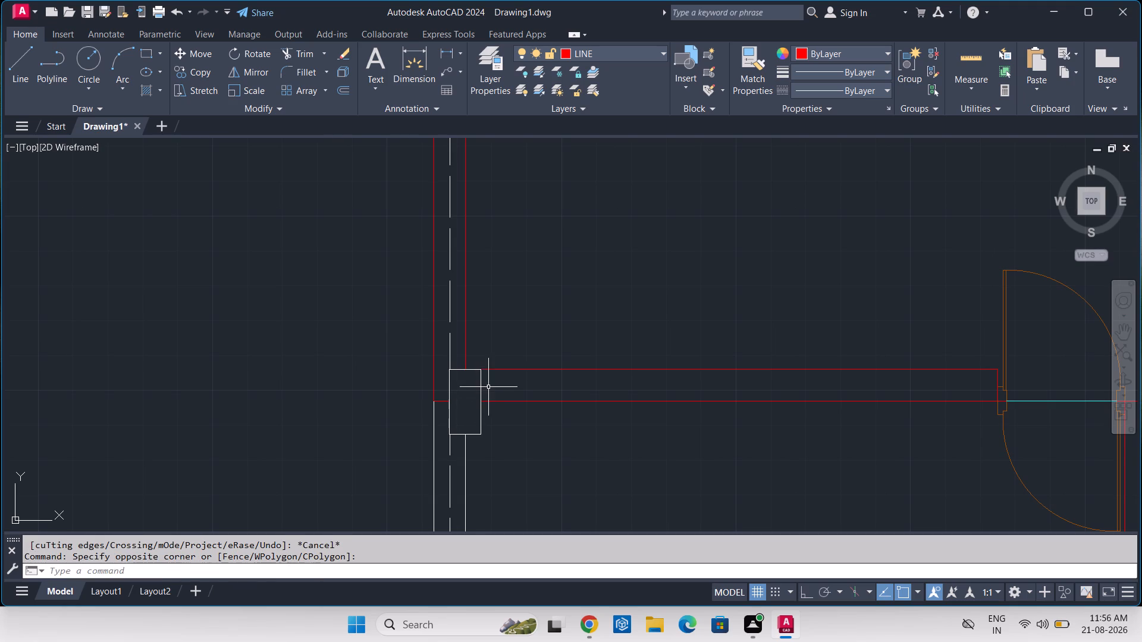
pyautogui.click(488, 386)
pyautogui.click(476, 388)
pyautogui.write('CO')
pyautogui.press('space')
pyautogui.press('F7')
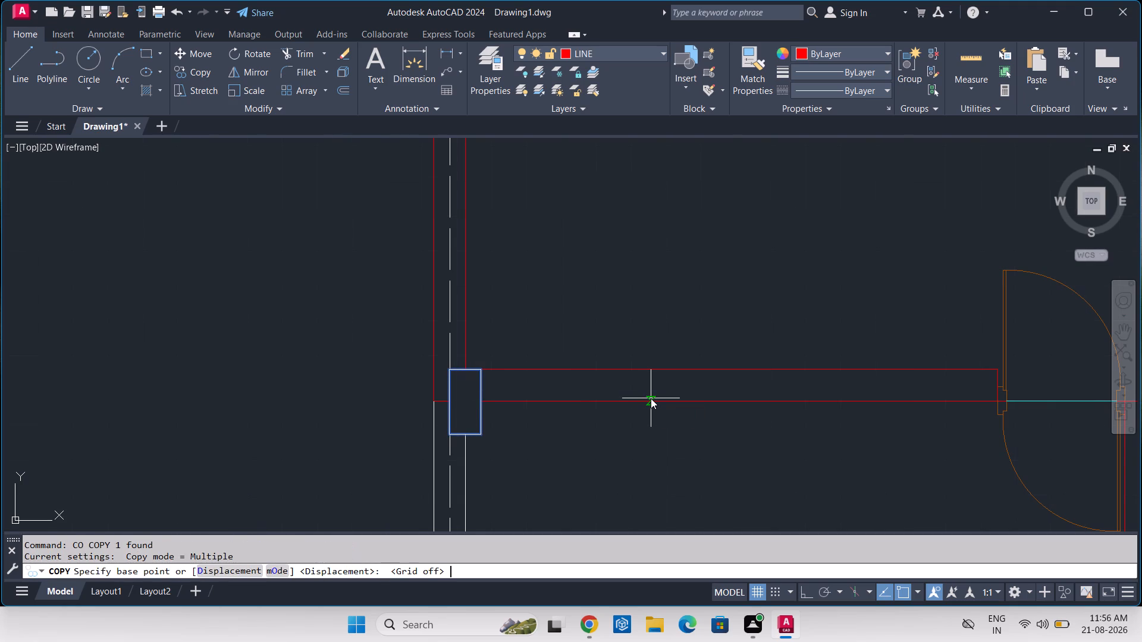
pyautogui.click(467, 369)
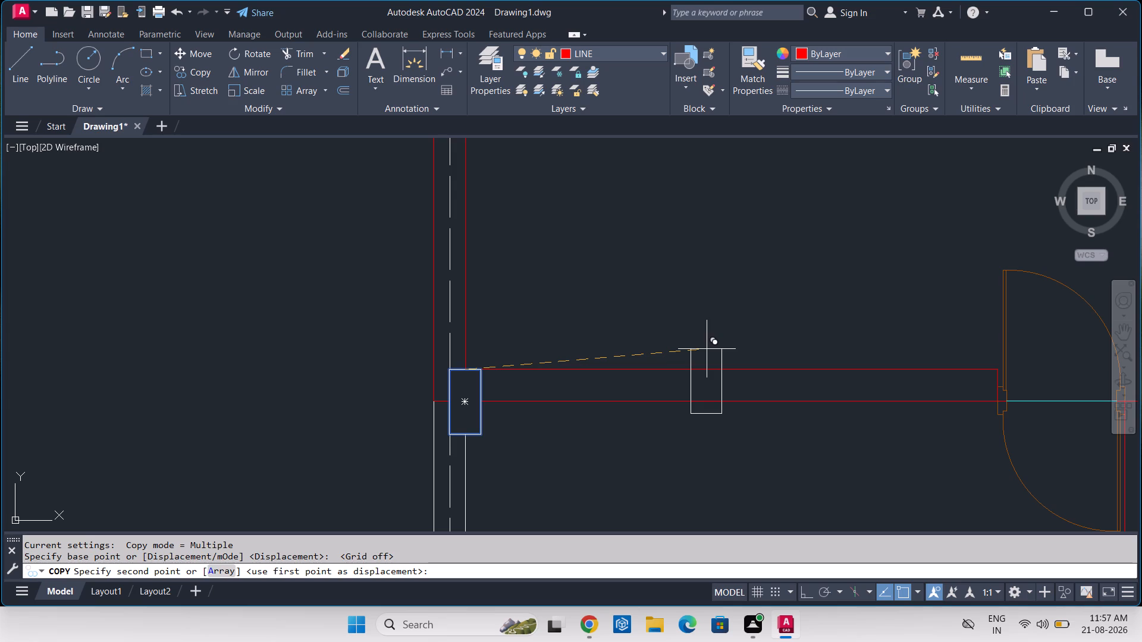
pyautogui.press('F8')
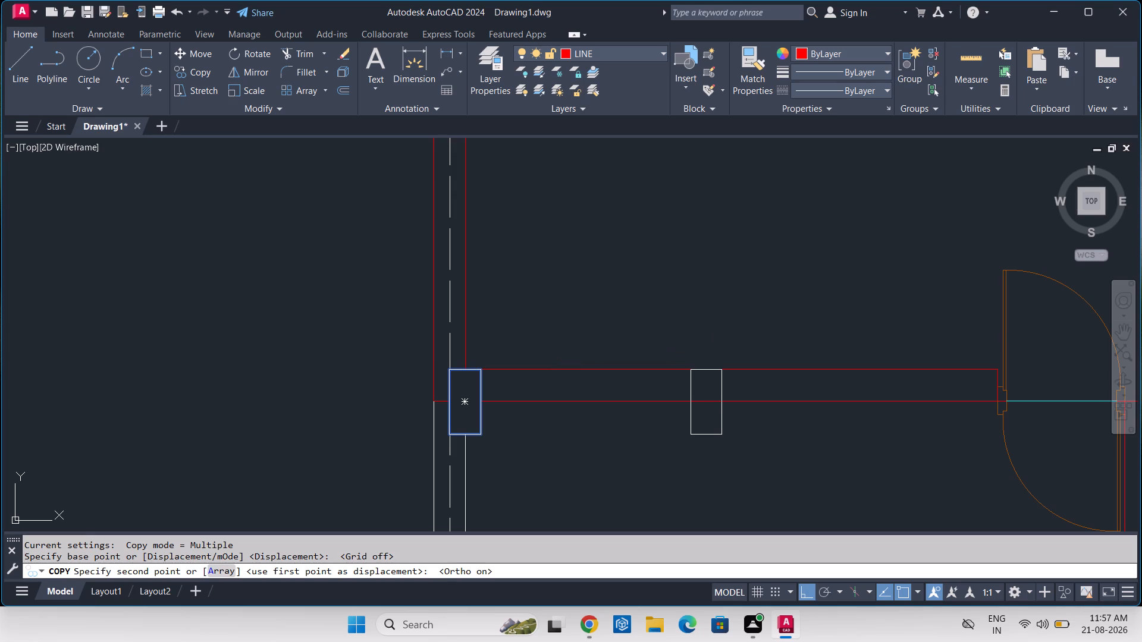
pyautogui.moveTo(793, 338); pyautogui.dragTo(598, 329, button='middle')
pyautogui.scroll(-1, 598, 329)
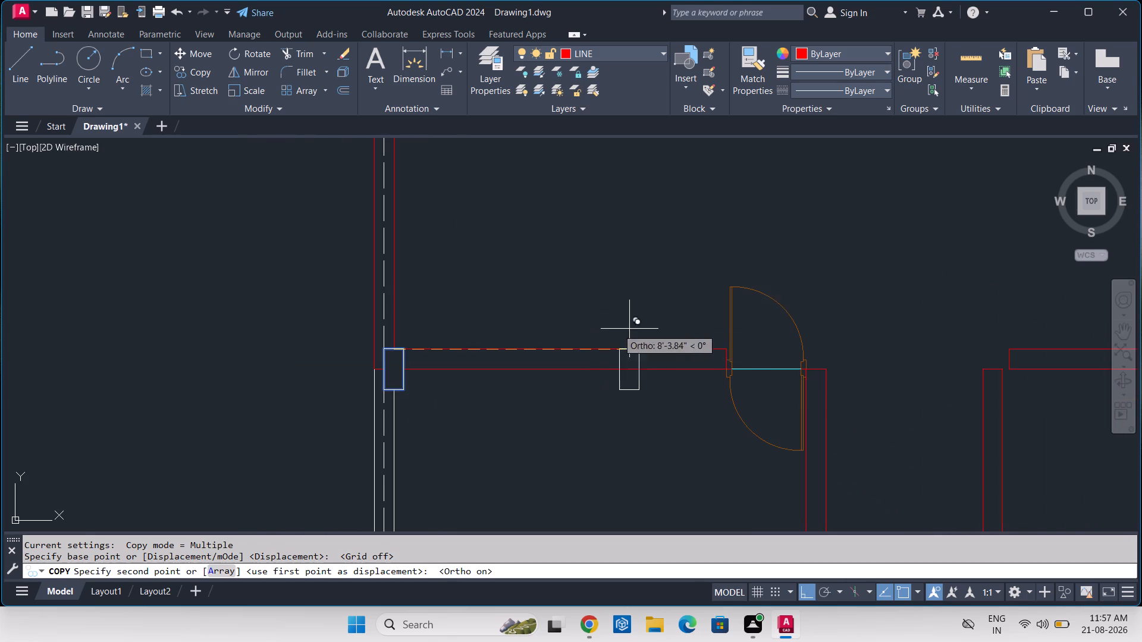
pyautogui.scroll(1, 816, 328)
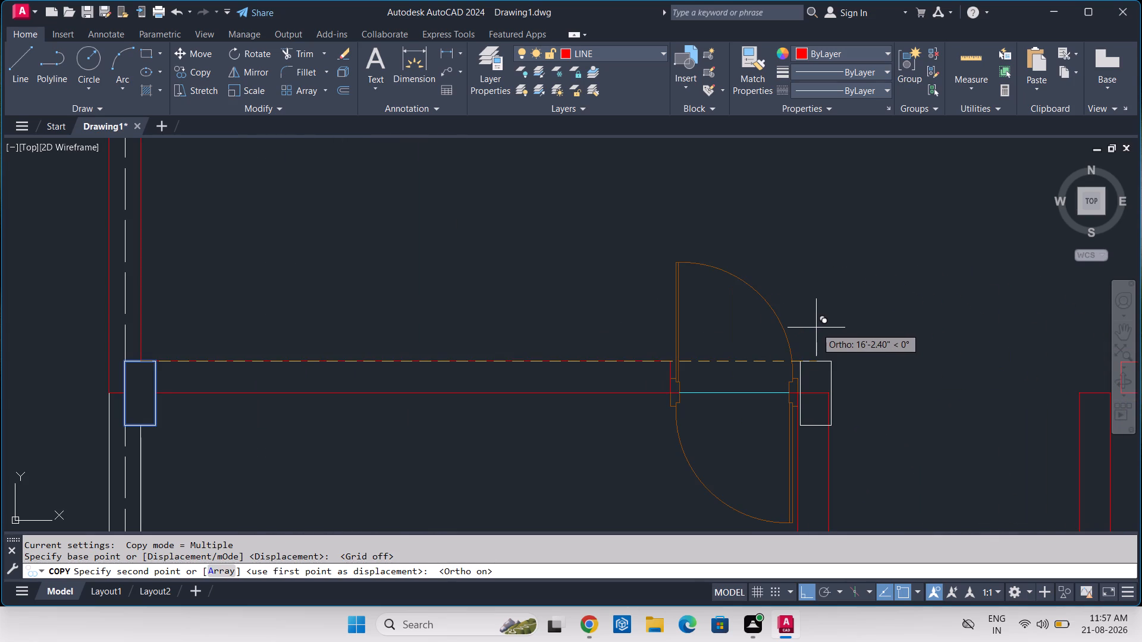
pyautogui.moveTo(816, 328); pyautogui.dragTo(782, 306, button='middle')
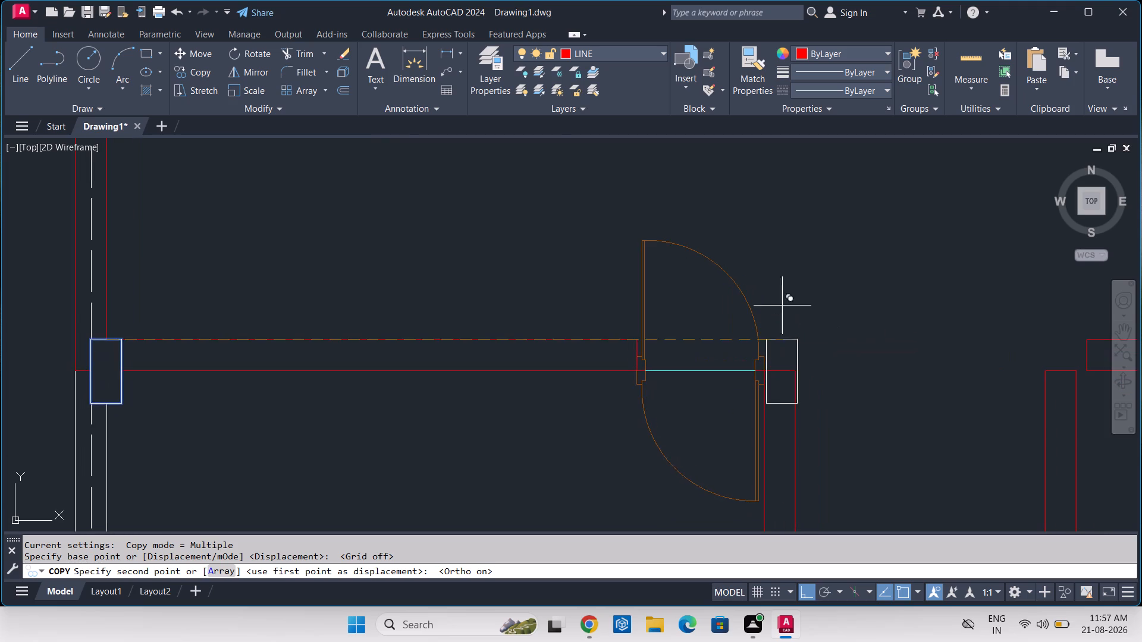
pyautogui.scroll(3, 783, 326)
pyautogui.moveTo(782, 326); pyautogui.dragTo(748, 255, button='middle')
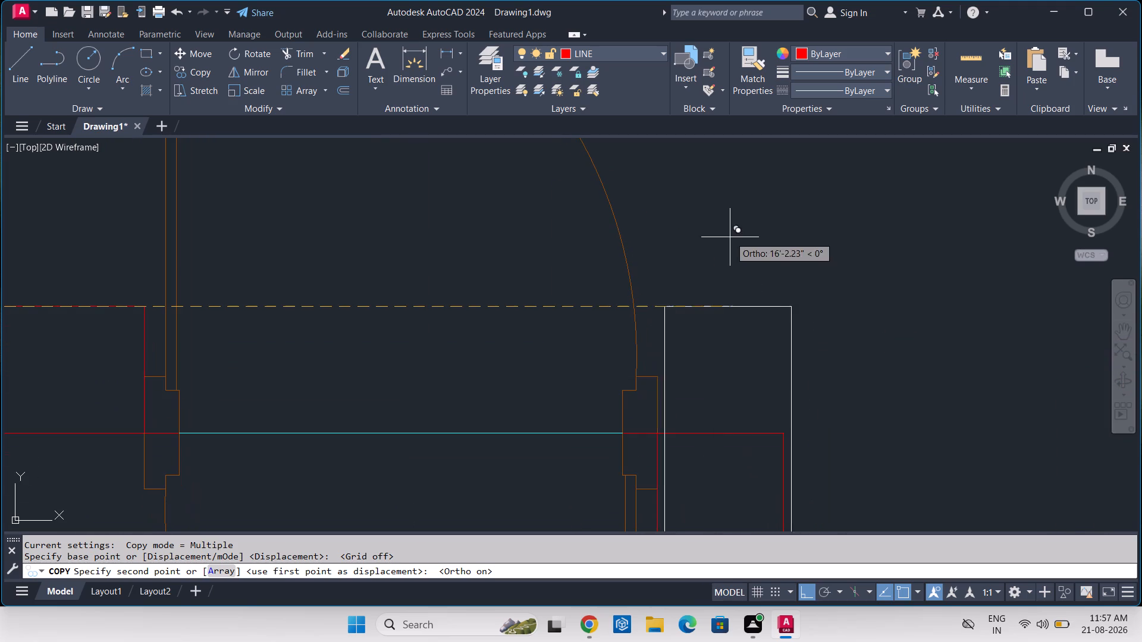
pyautogui.moveTo(792, 358); pyautogui.dragTo(749, 316, button='middle')
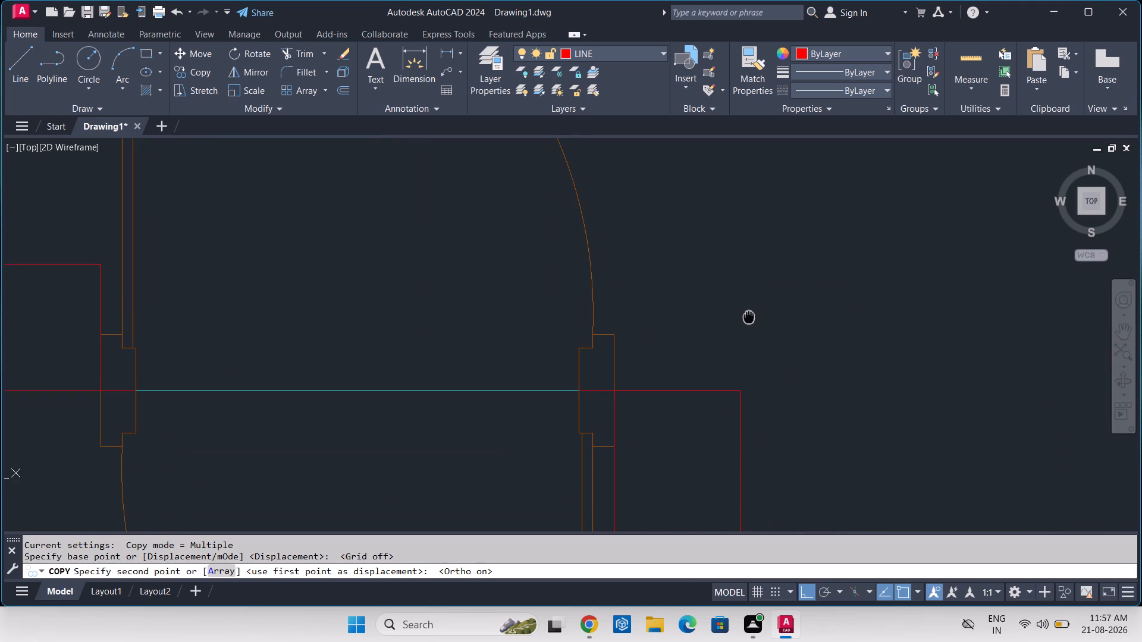
pyautogui.moveTo(749, 316); pyautogui.dragTo(749, 313, button='middle')
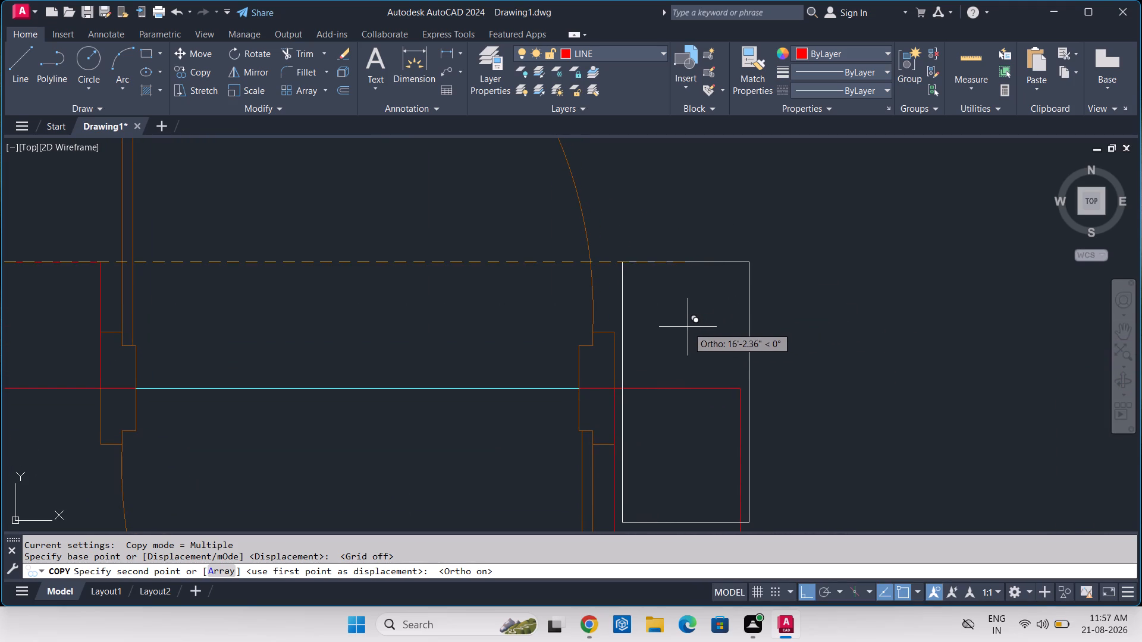
pyautogui.scroll(1, 681, 320)
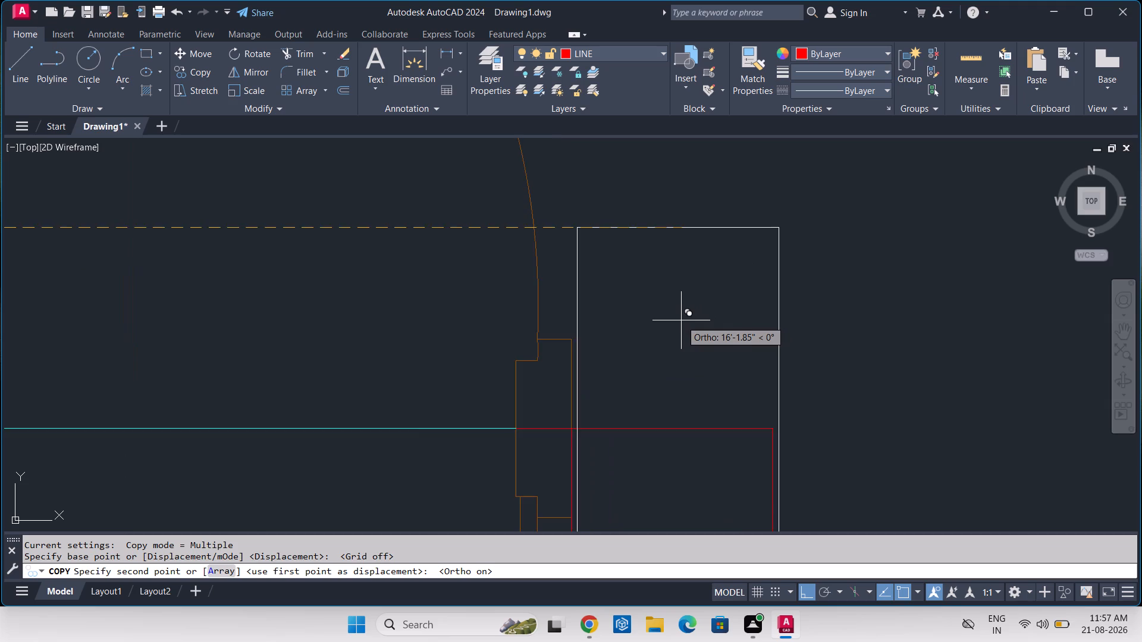
pyautogui.scroll(2, 681, 320)
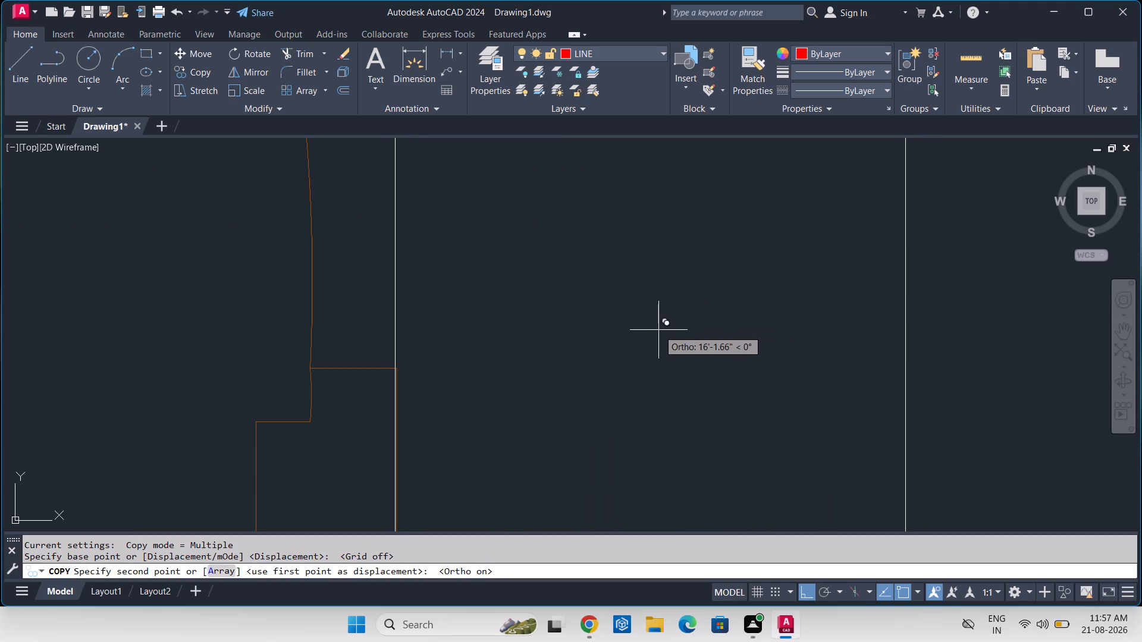
pyautogui.click(660, 330)
# Place another copy of the column about 22'-10.7" right of the original, over the top of the right downward wall.
pyautogui.scroll(-4, 660, 330)
pyautogui.scroll(-3, 743, 329)
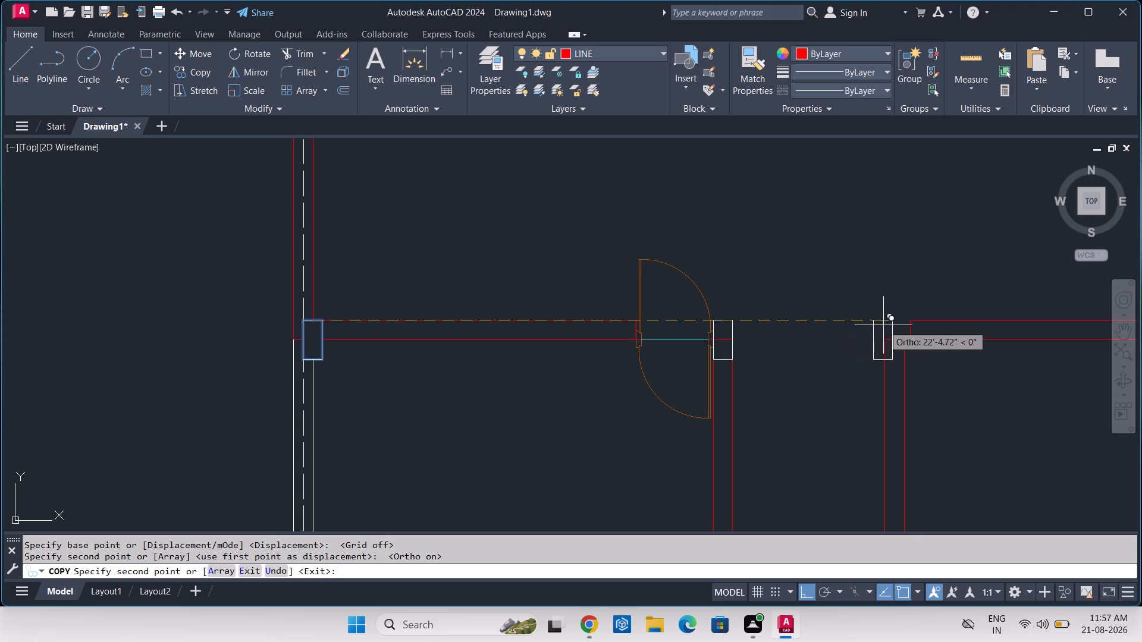
pyautogui.scroll(4, 884, 325)
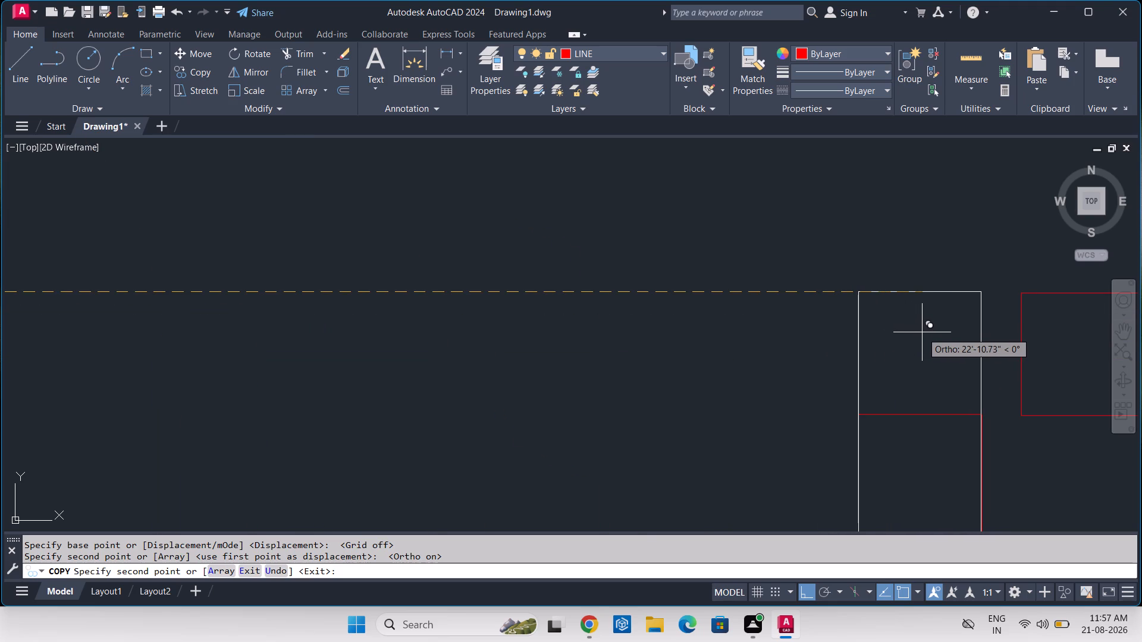
pyautogui.moveTo(922, 332); pyautogui.dragTo(856, 289, button='middle')
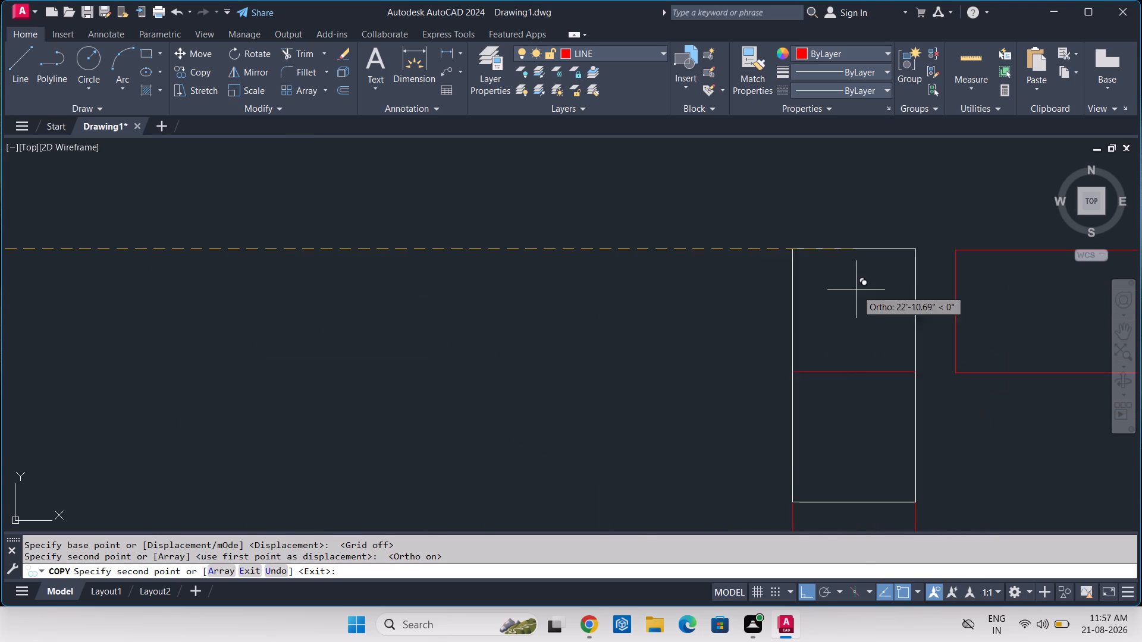
pyautogui.scroll(3, 873, 298)
pyautogui.moveTo(871, 298); pyautogui.dragTo(815, 262, button='middle')
pyautogui.press('Left')
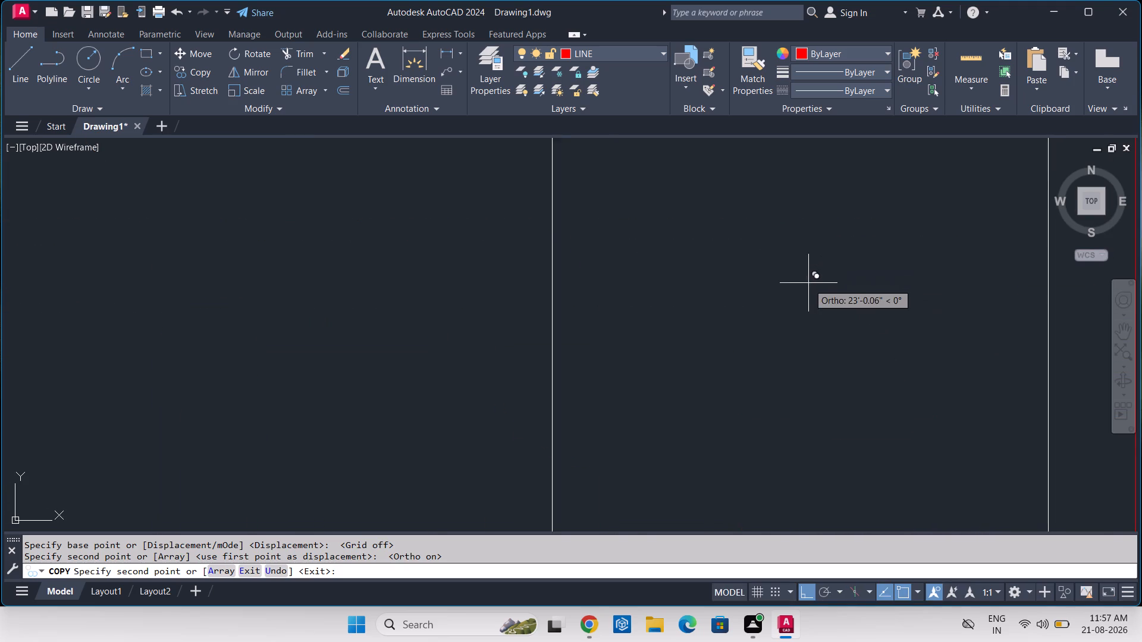
pyautogui.scroll(-3, 808, 288)
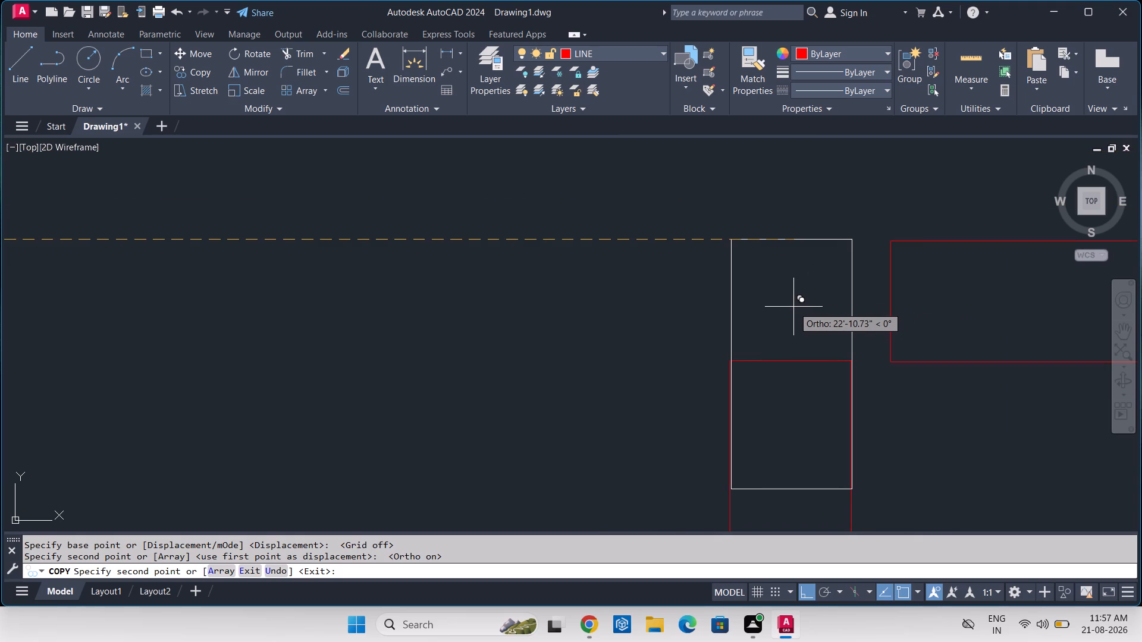
pyautogui.click(792, 304)
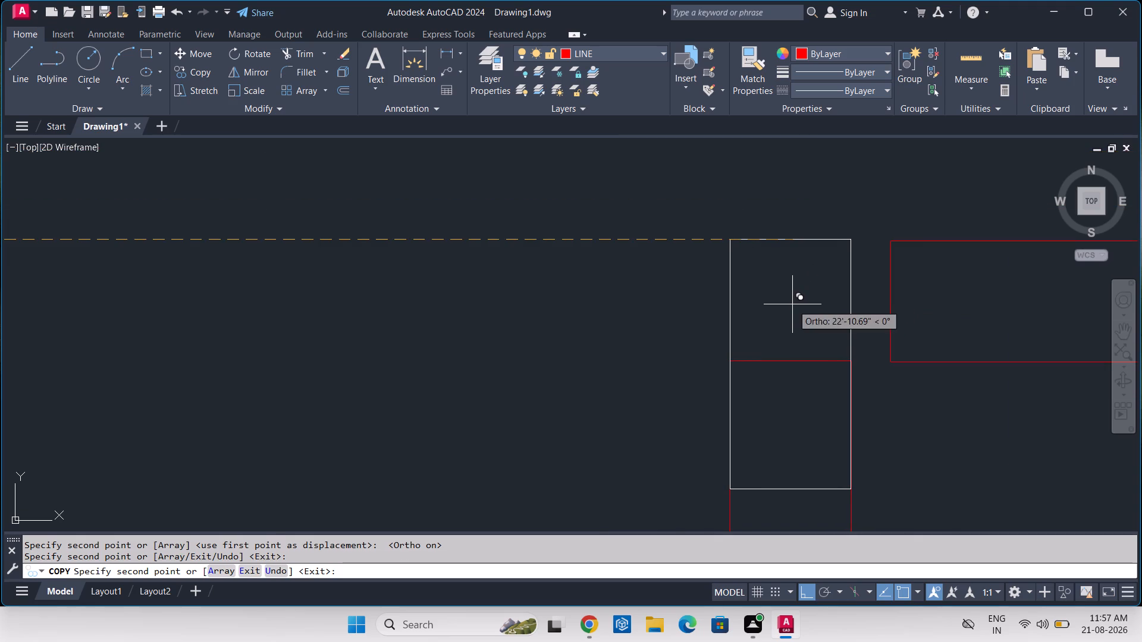
pyautogui.press('Escape')
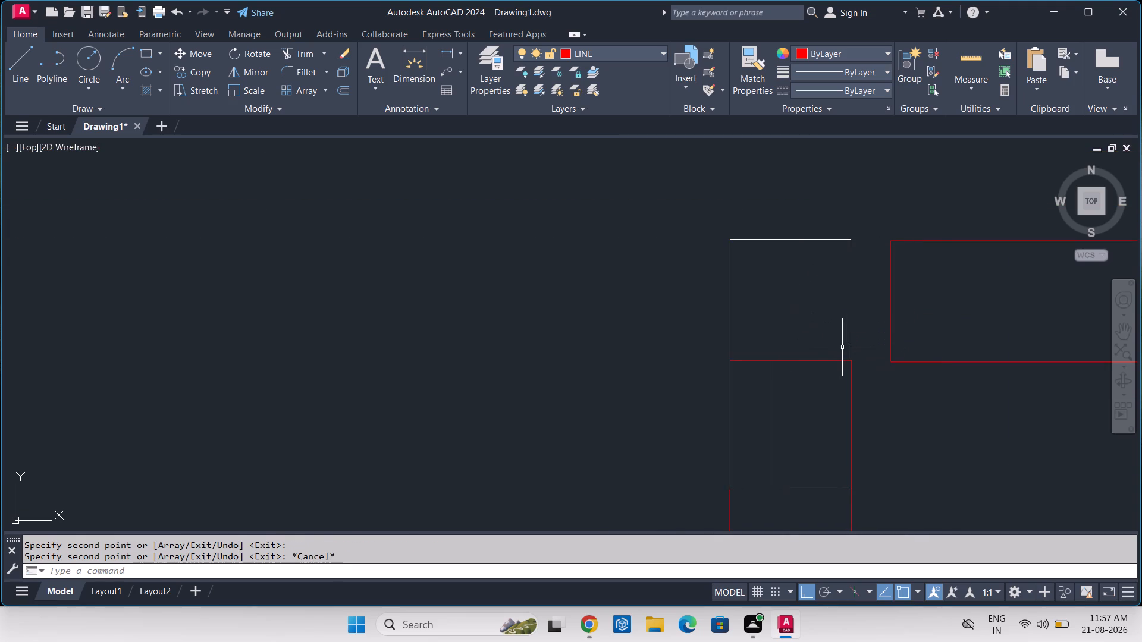
# Move the column on the right downward wall so its right edge meets that wall's upper right corner.
pyautogui.scroll(5, 843, 393)
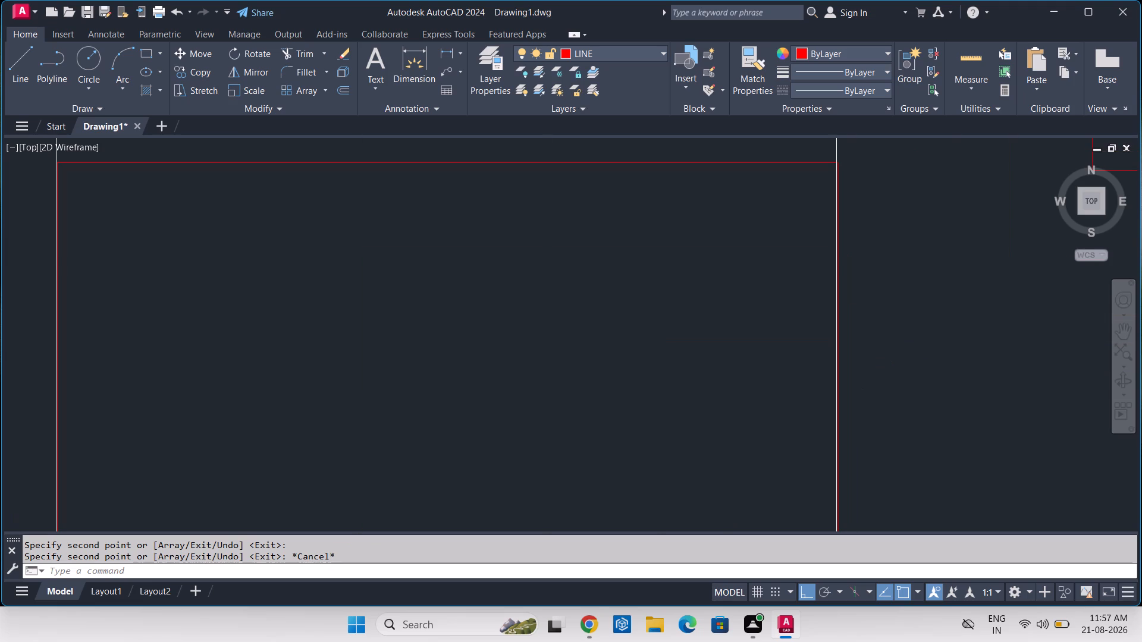
pyautogui.scroll(6, 848, 365)
pyautogui.scroll(-4, 794, 367)
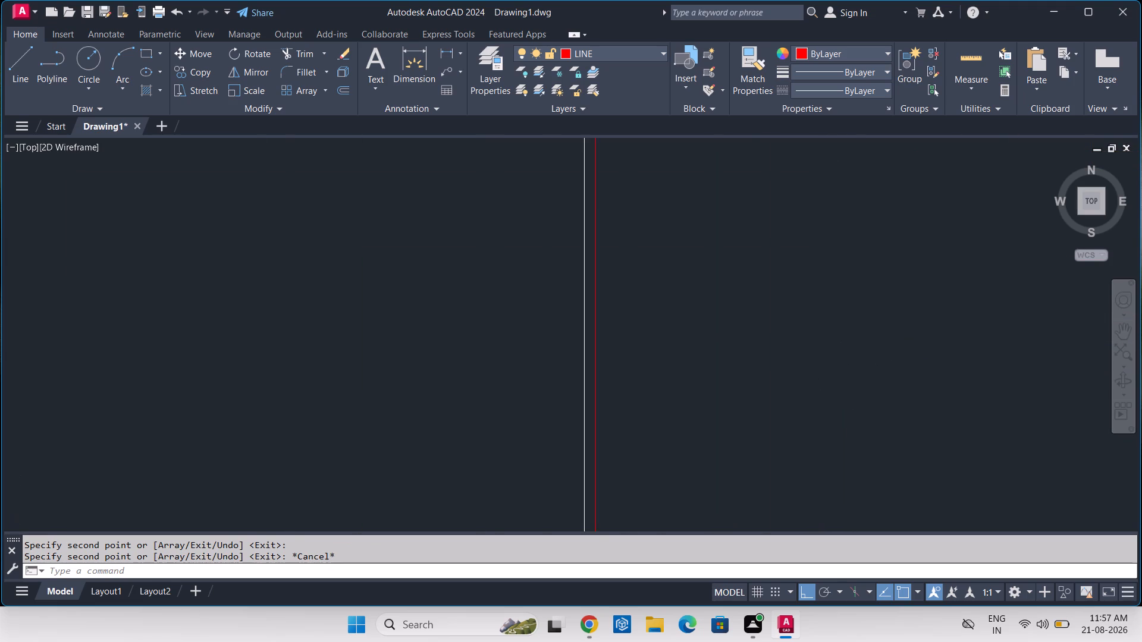
pyautogui.scroll(-6, 775, 288)
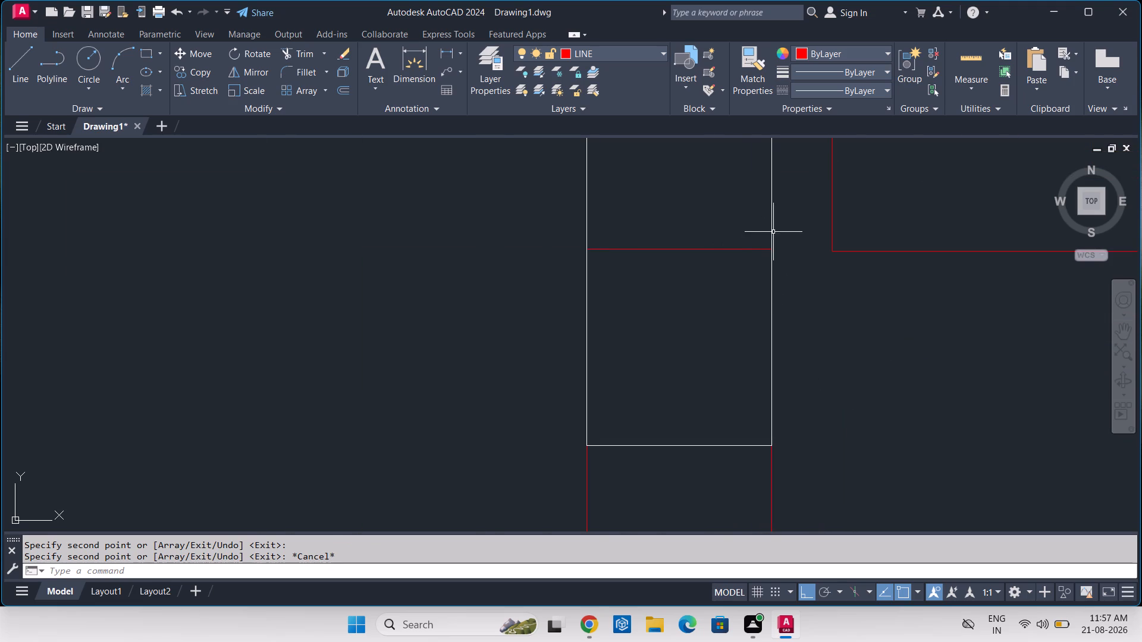
pyautogui.click(773, 229)
pyautogui.write('M')
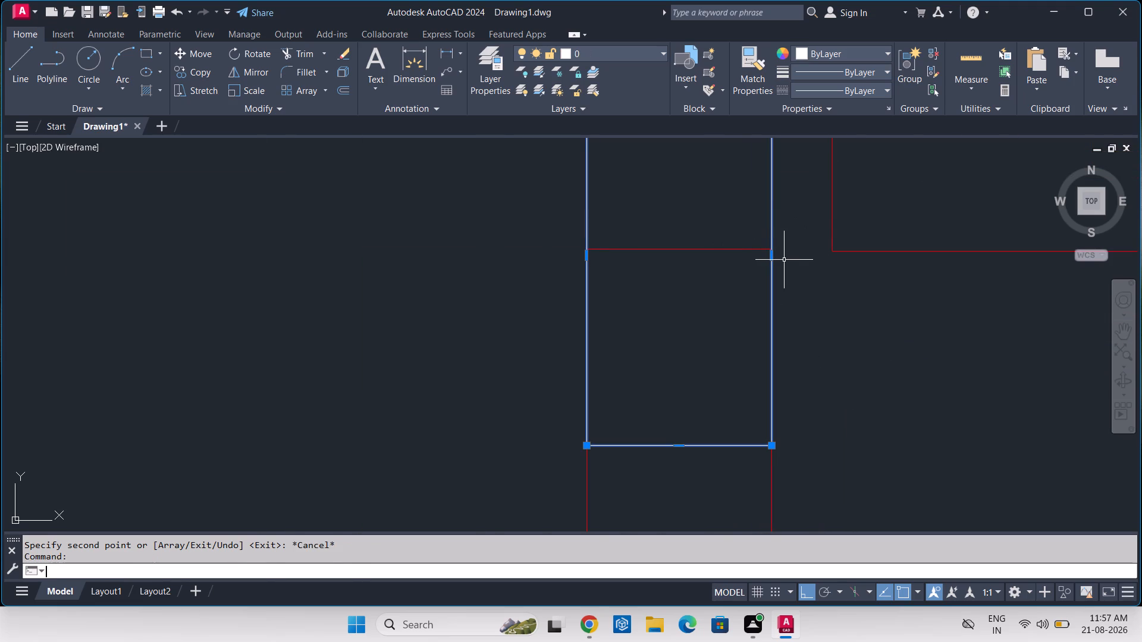
pyautogui.press('space')
pyautogui.scroll(3, 763, 237)
pyautogui.scroll(3, 793, 282)
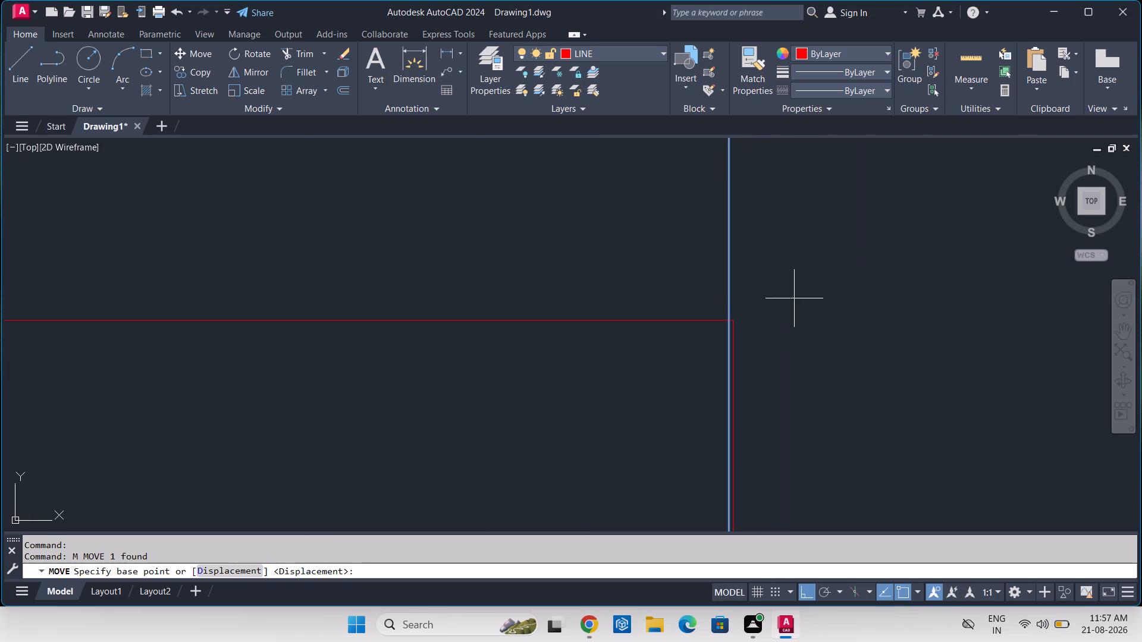
pyautogui.scroll(2, 781, 318)
pyautogui.click(644, 322)
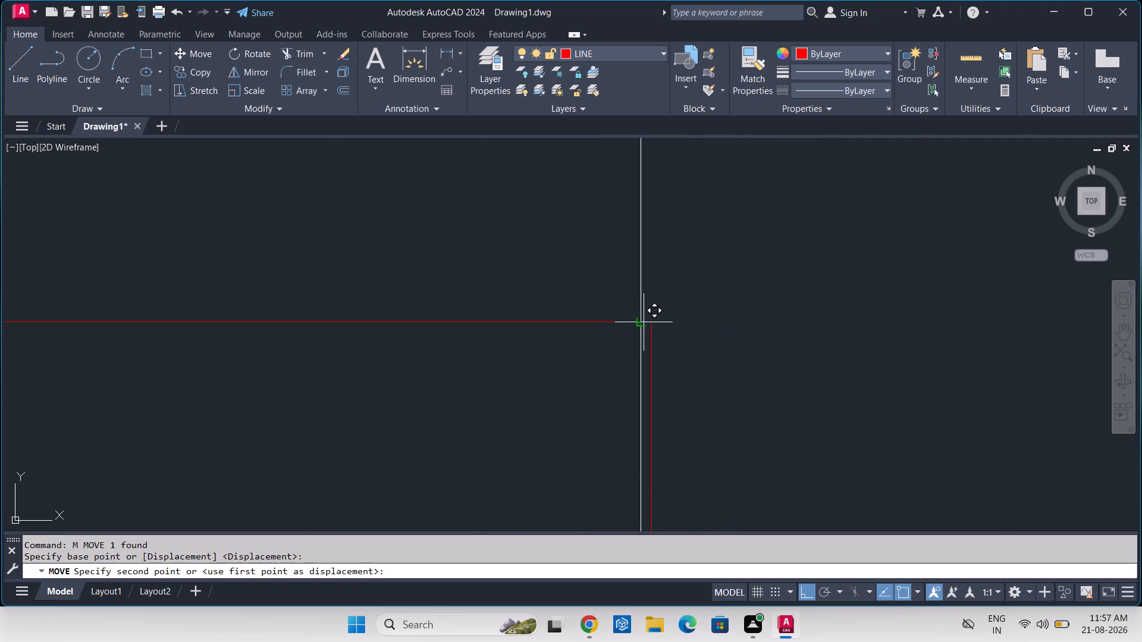
pyautogui.click(650, 323)
pyautogui.scroll(-7, 713, 341)
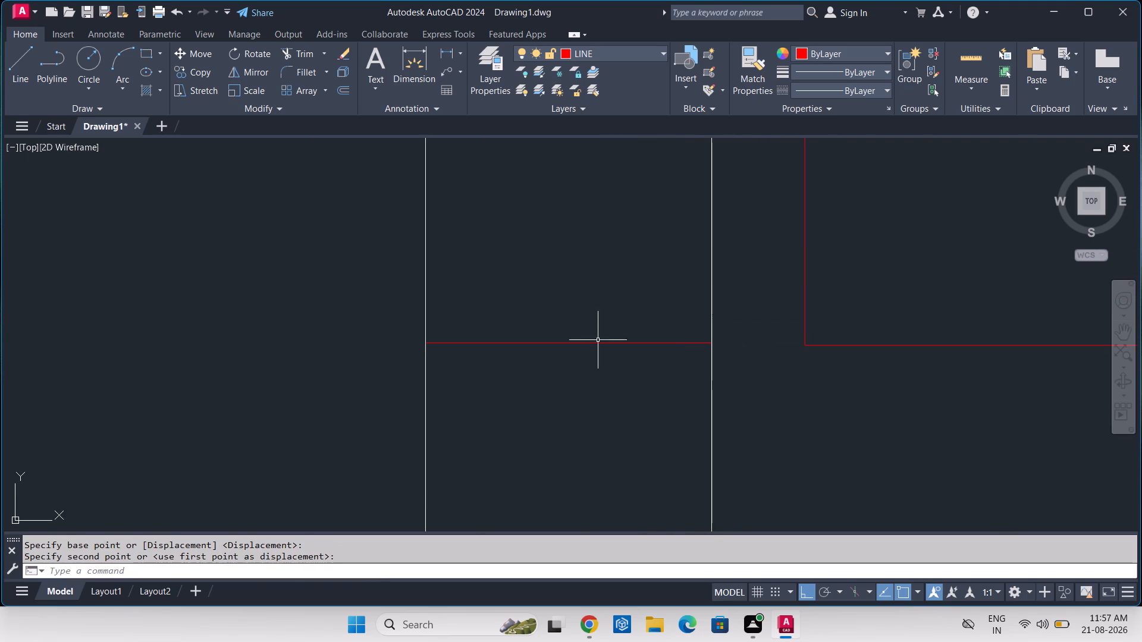
pyautogui.scroll(-2, 475, 383)
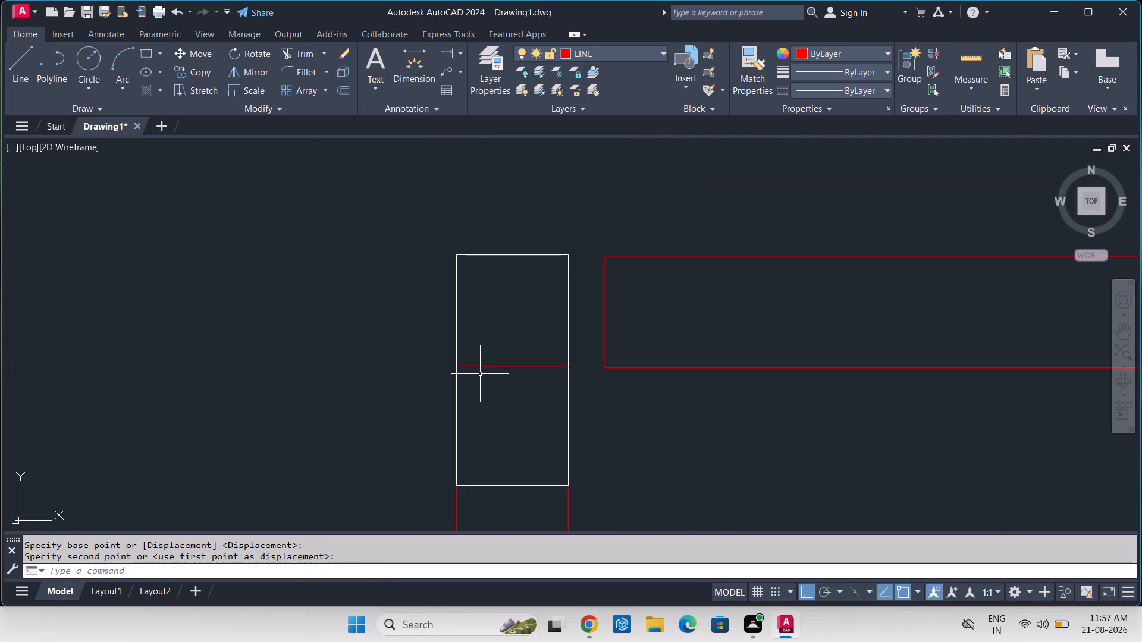
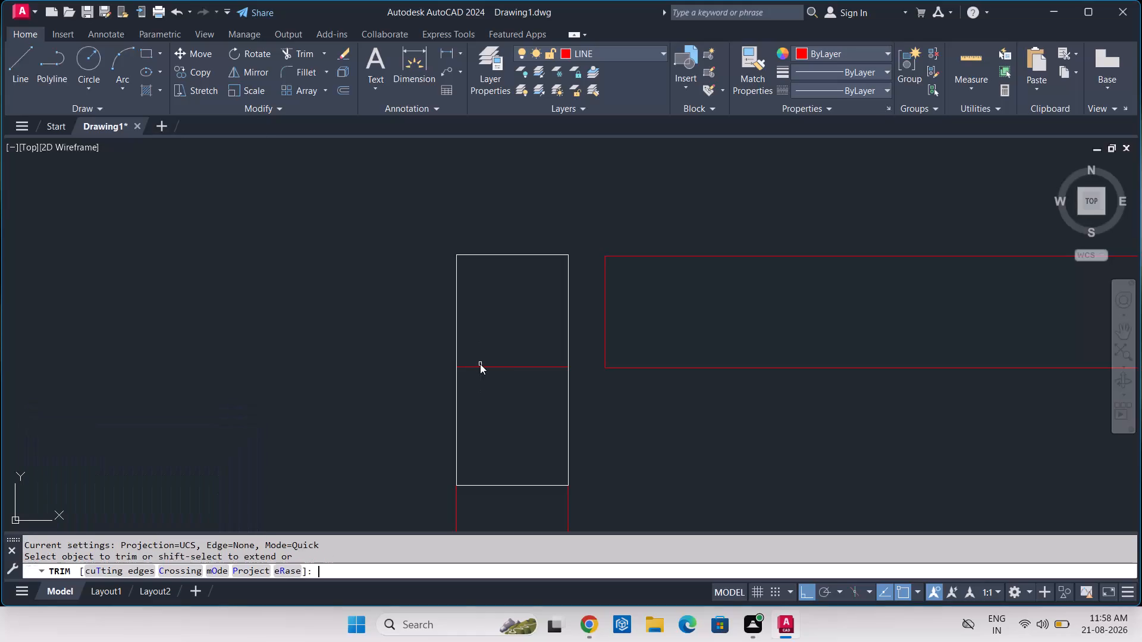
# Trim away the wall line segments running inside the two new columns at the tops of the left and right downward walls.
pyautogui.click(480, 363)
pyautogui.click(491, 382)
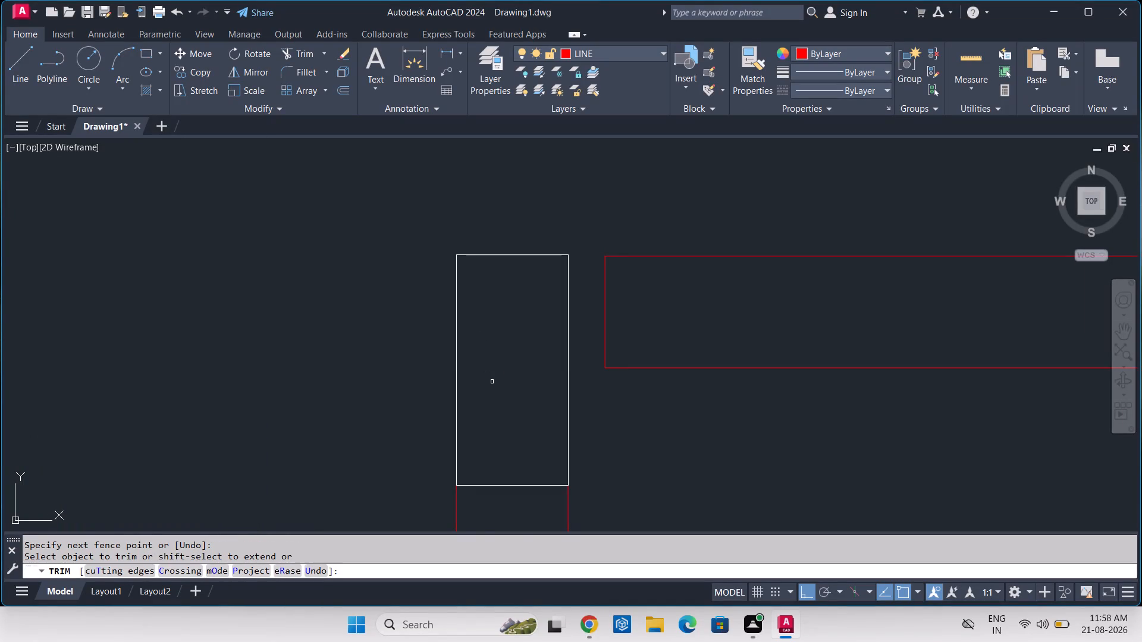
pyautogui.scroll(-3, 492, 382)
pyautogui.scroll(4, 241, 377)
pyautogui.click(241, 377)
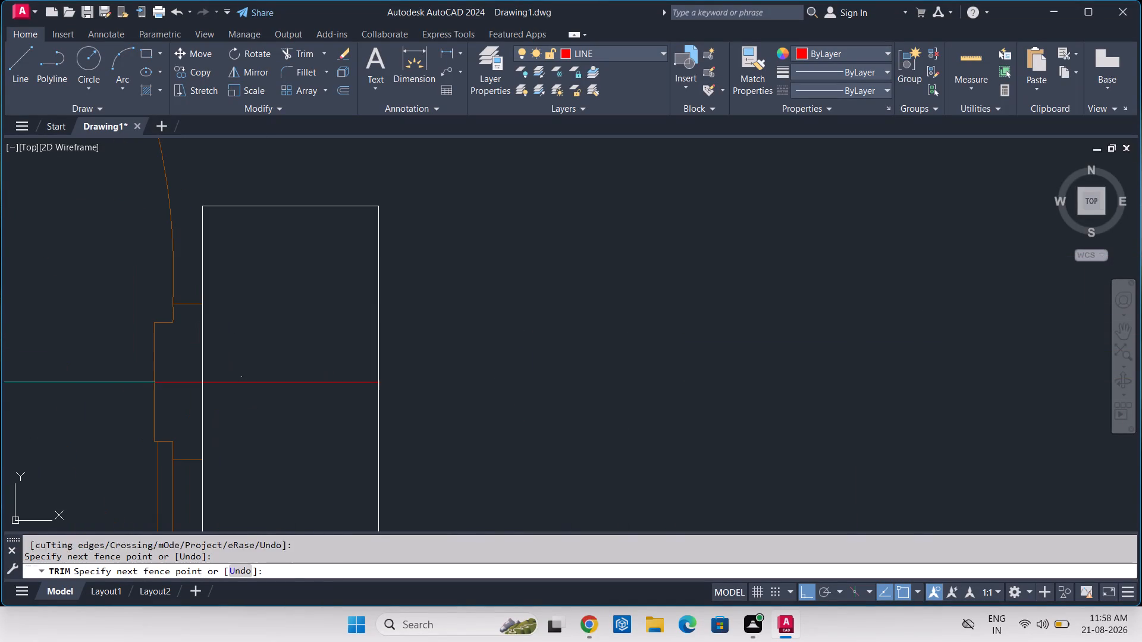
pyautogui.click(273, 421)
pyautogui.press('Escape')
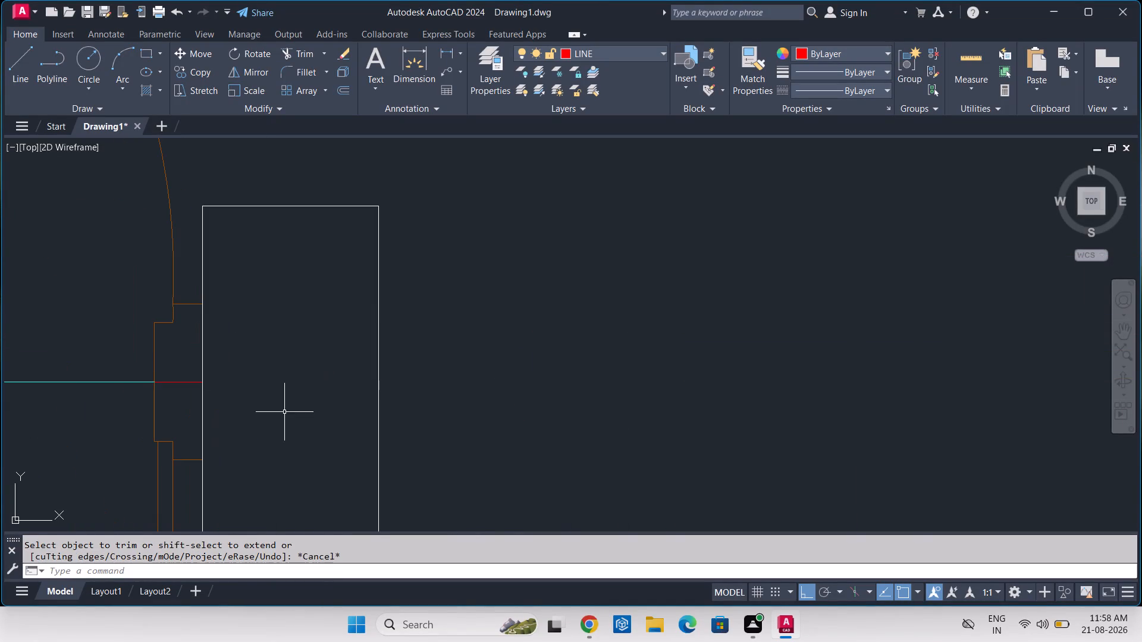
# Copy the column beside the door from its lower left corner about 11'-0" straight down, over the left downward wall's bottom corner.
pyautogui.click(378, 395)
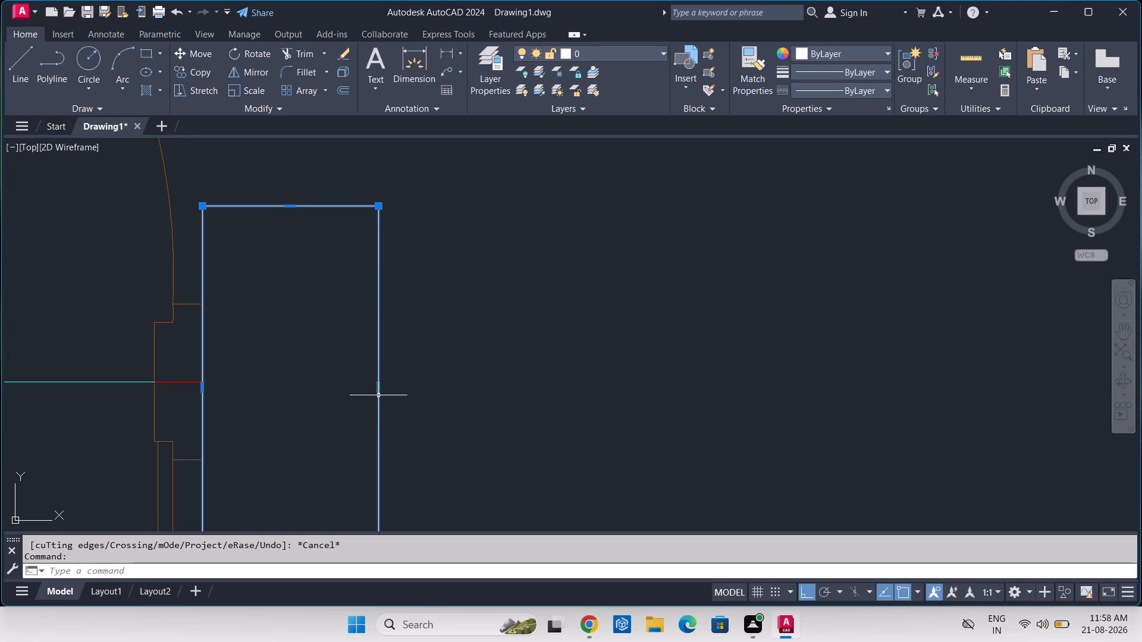
pyautogui.press('c')
pyautogui.write('O')
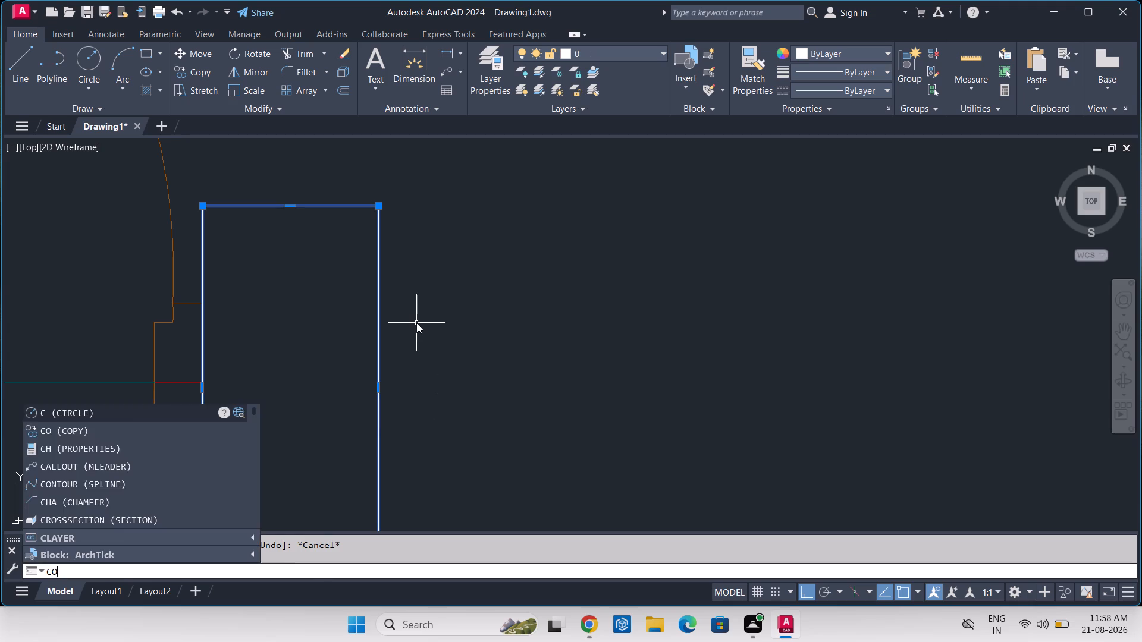
pyautogui.press('space')
pyautogui.scroll(-3, 407, 271)
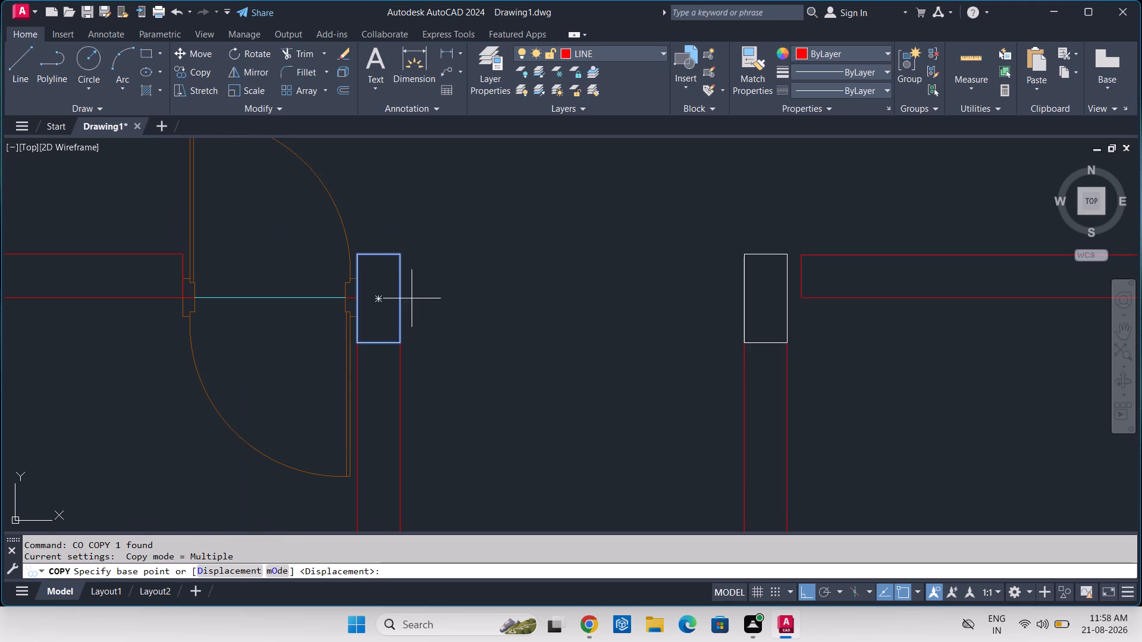
pyautogui.click(356, 344)
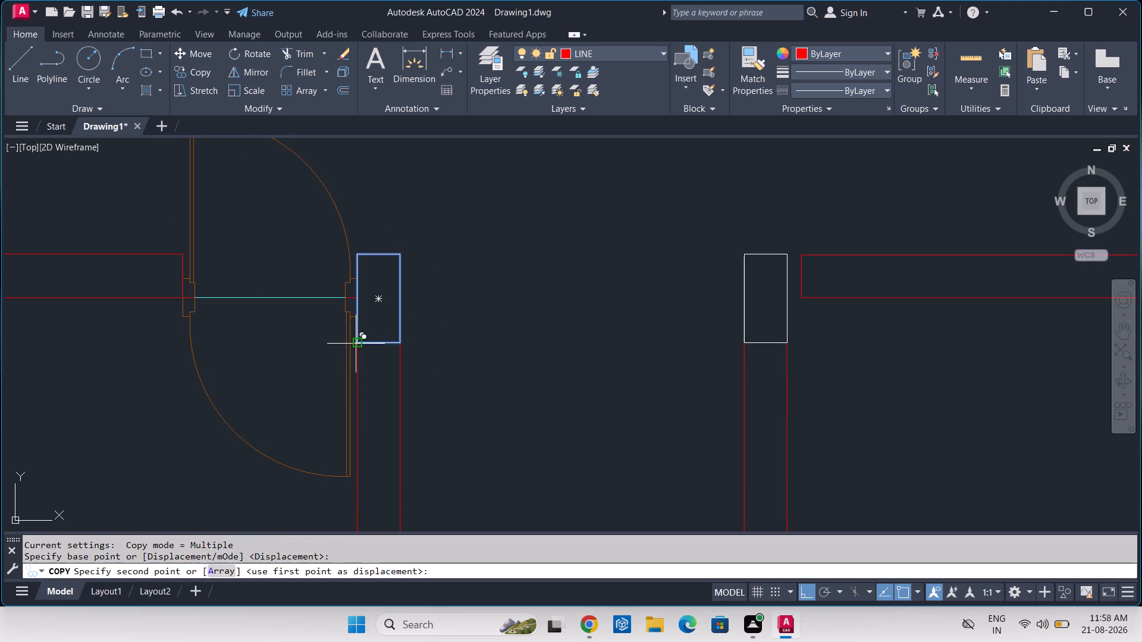
pyautogui.scroll(-4, 347, 419)
pyautogui.moveTo(360, 469); pyautogui.dragTo(359, 395, button='middle')
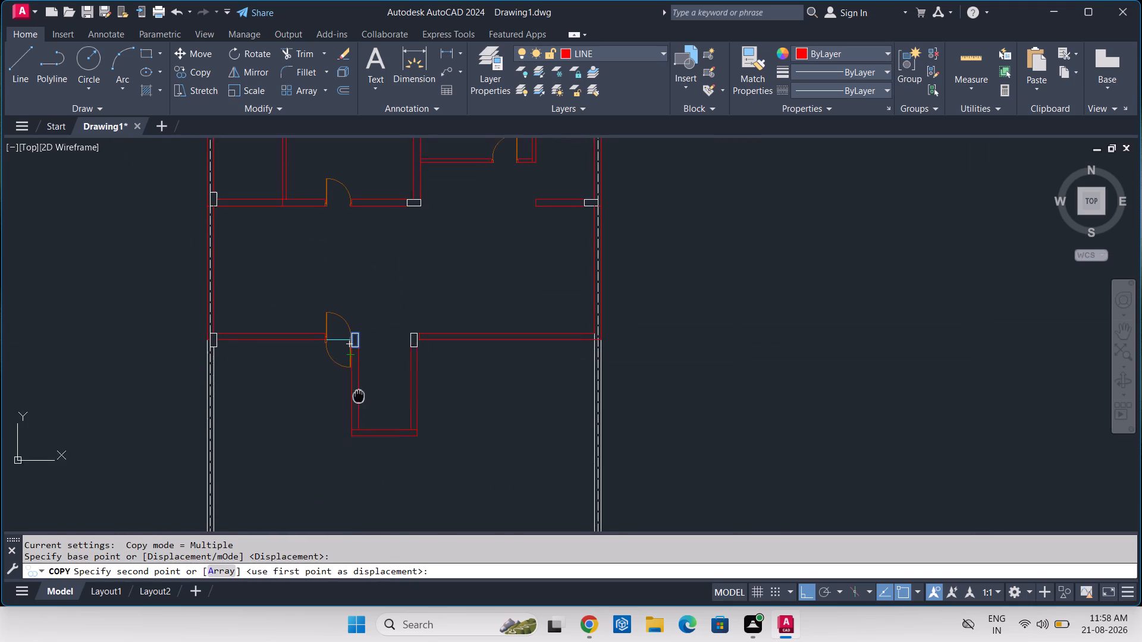
pyautogui.scroll(3, 343, 455)
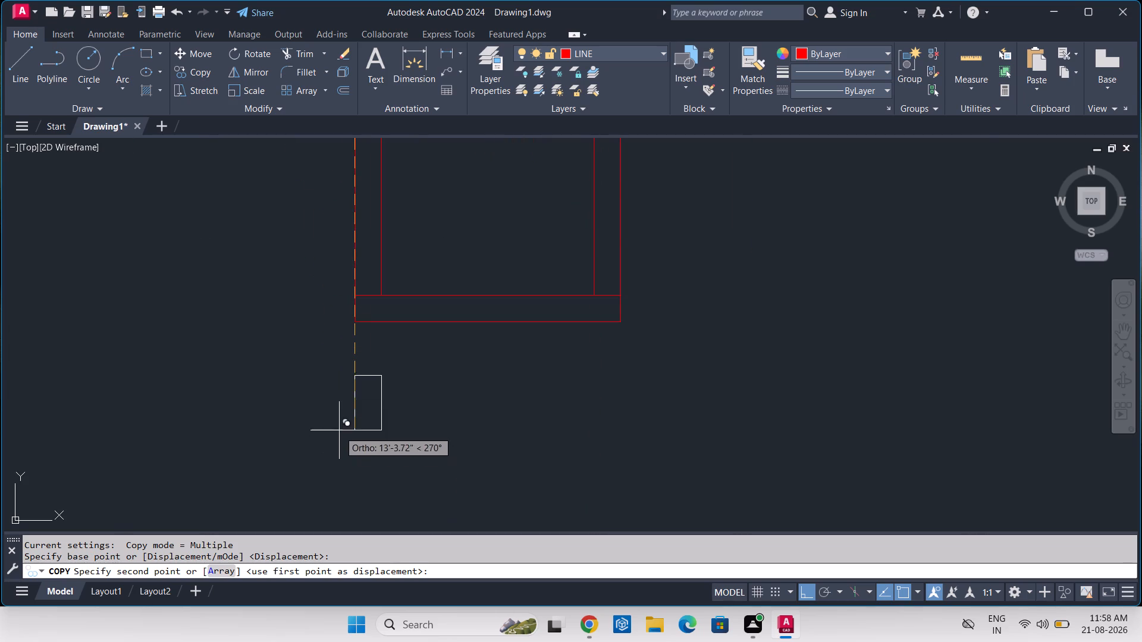
pyautogui.scroll(3, 331, 349)
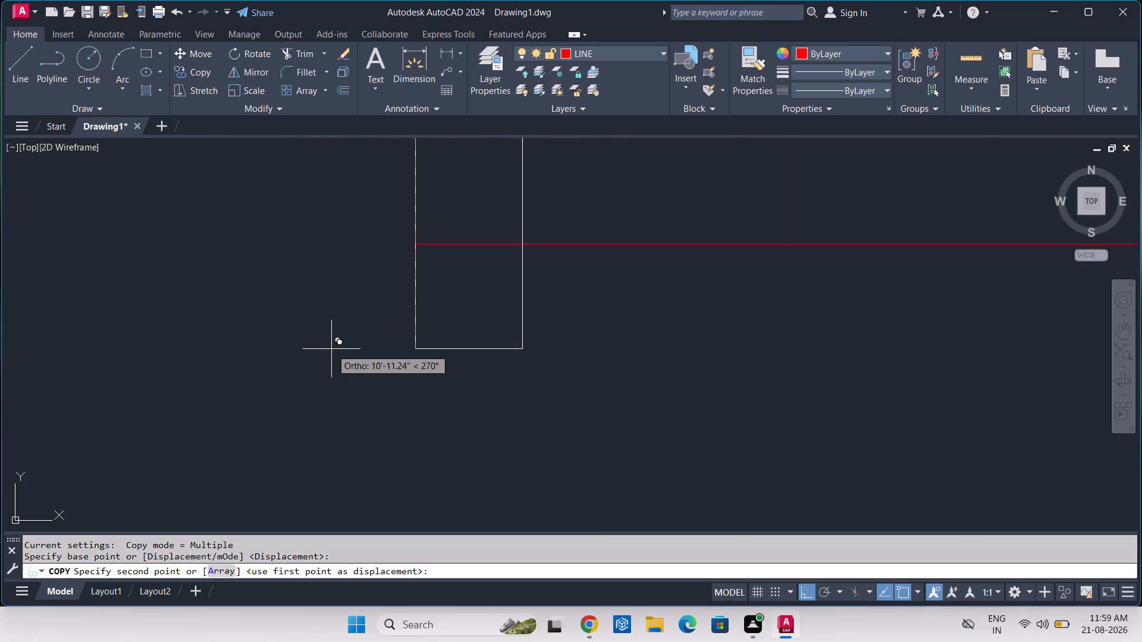
pyautogui.moveTo(331, 365); pyautogui.dragTo(326, 440, button='middle')
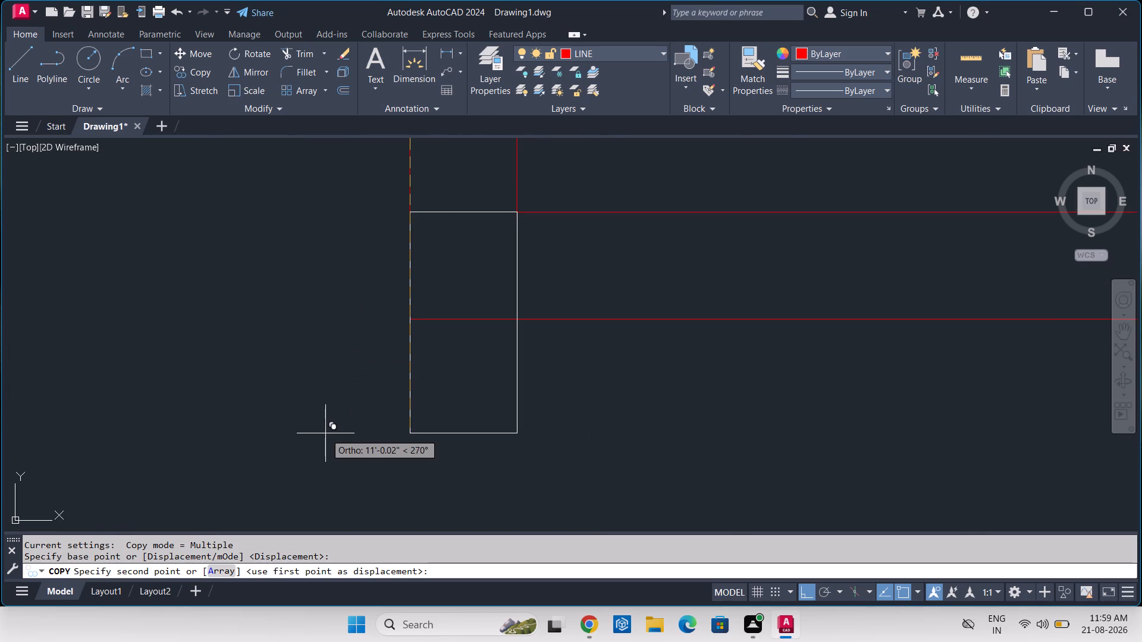
pyautogui.click(325, 433)
pyautogui.press('Escape')
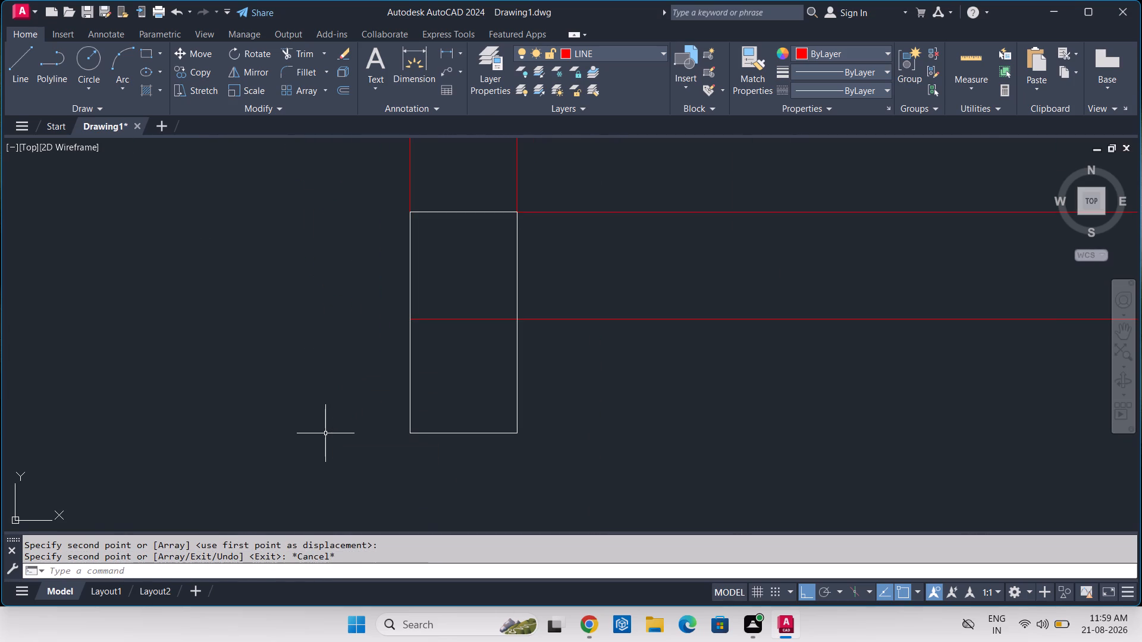
# Move the copied bottom column up so its top edge lines up with the bottom wall's upper line.
pyautogui.moveTo(457, 140); pyautogui.dragTo(466, 177)
pyautogui.scroll(3, 466, 177)
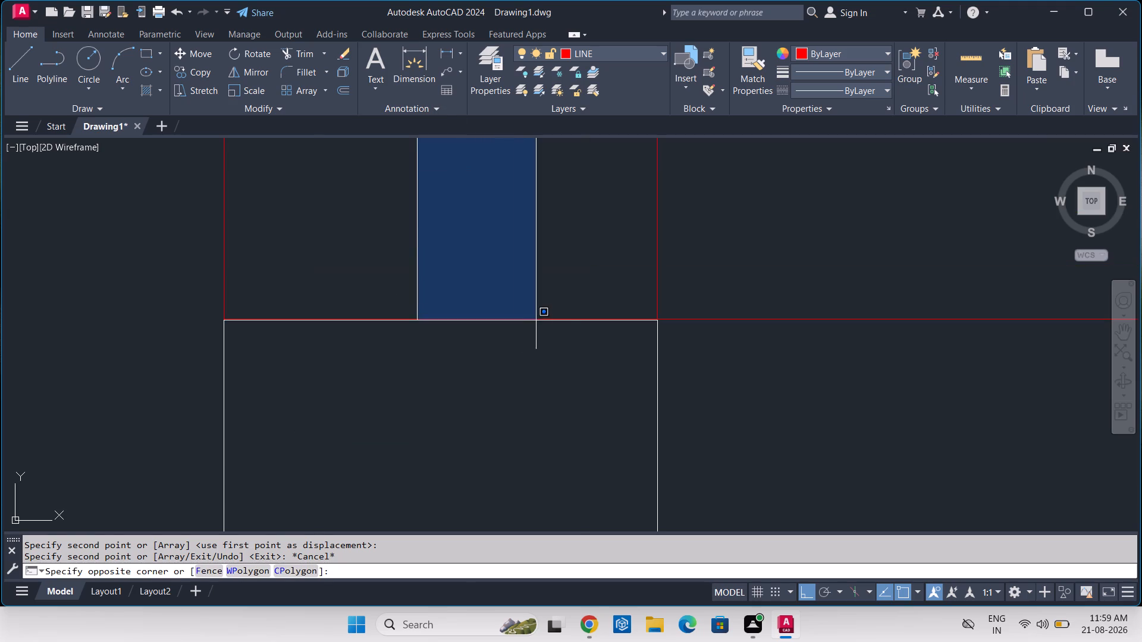
pyautogui.press('Escape')
pyautogui.moveTo(538, 300); pyautogui.dragTo(565, 291)
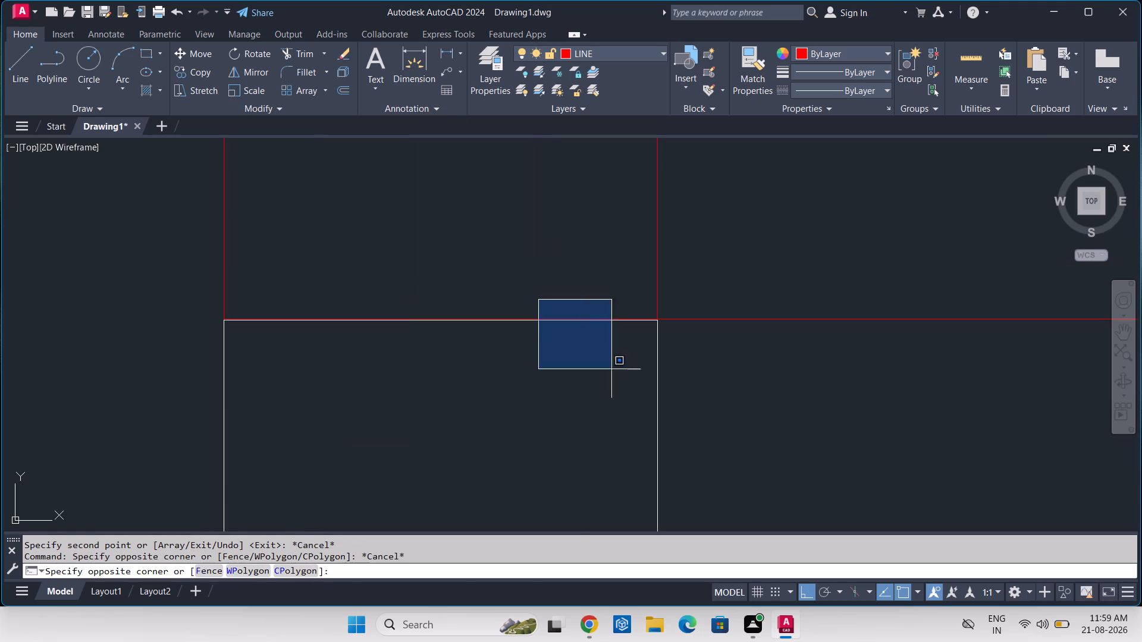
pyautogui.click(677, 381)
pyautogui.click(772, 338)
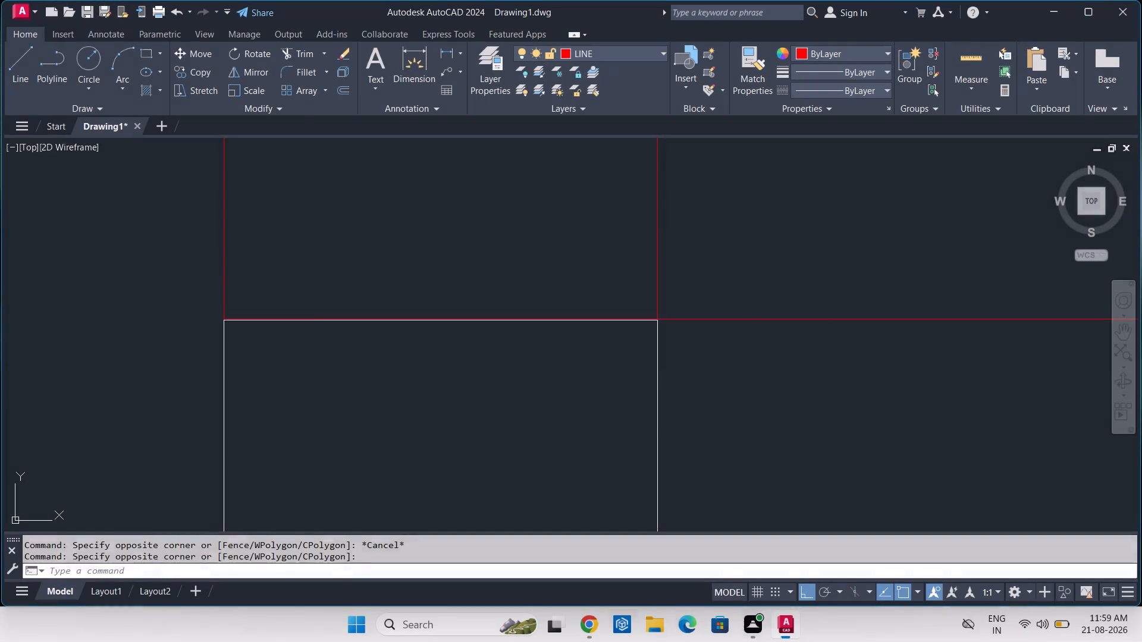
pyautogui.click(732, 367)
pyautogui.click(649, 405)
pyautogui.write('M')
pyautogui.press('space')
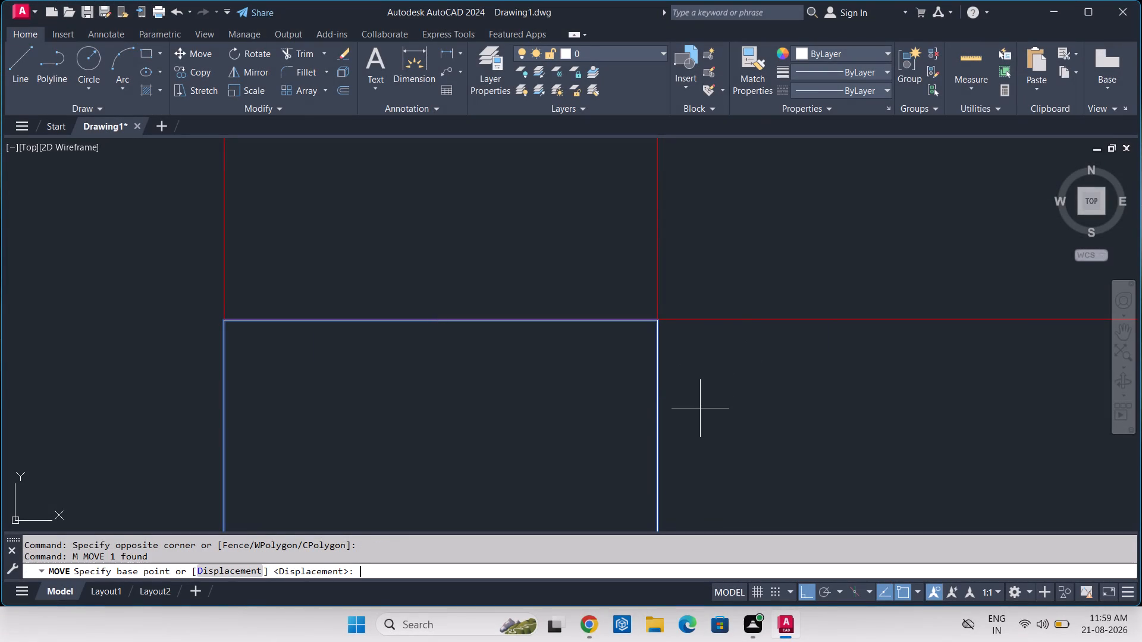
pyautogui.scroll(3, 181, 323)
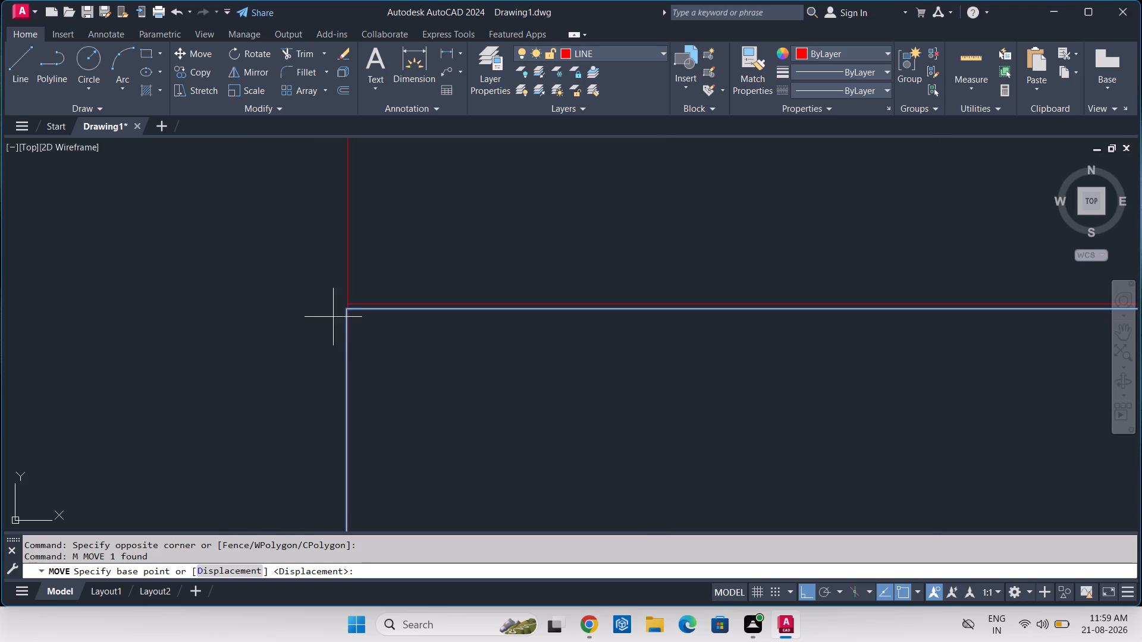
pyautogui.click(347, 312)
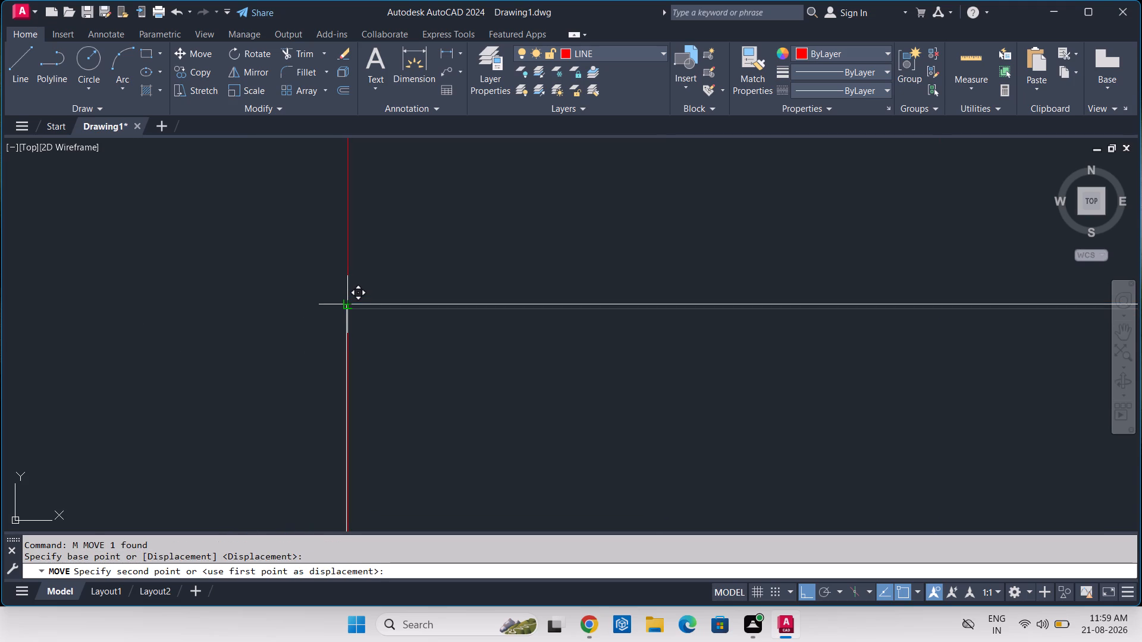
pyautogui.click(350, 303)
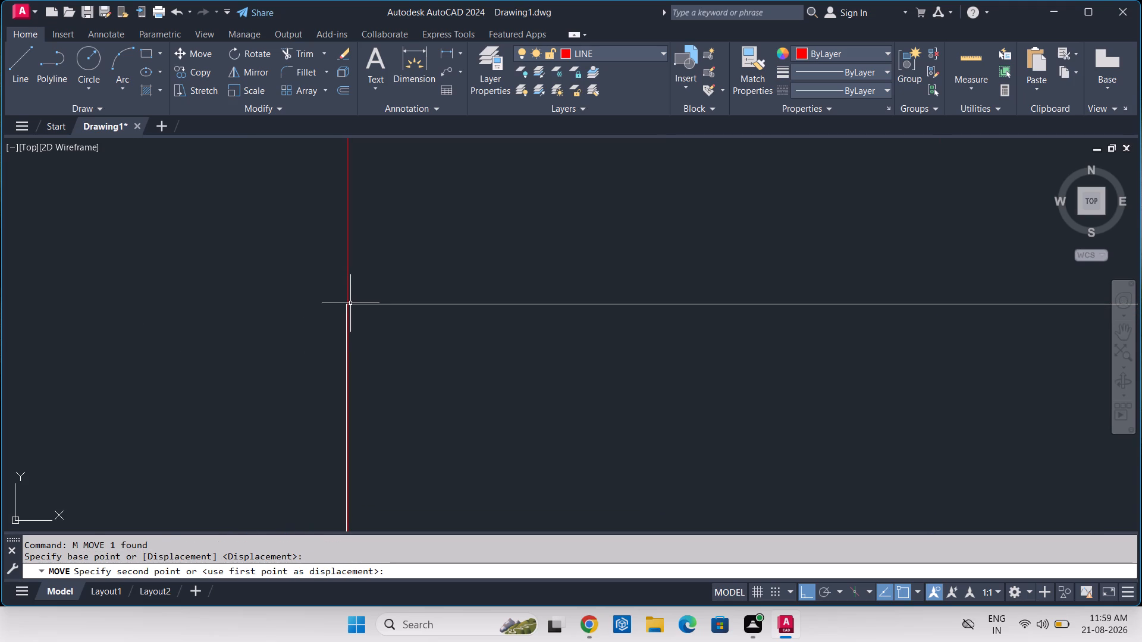
# Move the same column slightly right so its left edge lines up with the outer line of the left downward wall.
pyautogui.scroll(-4, 416, 332)
pyautogui.scroll(6, 400, 347)
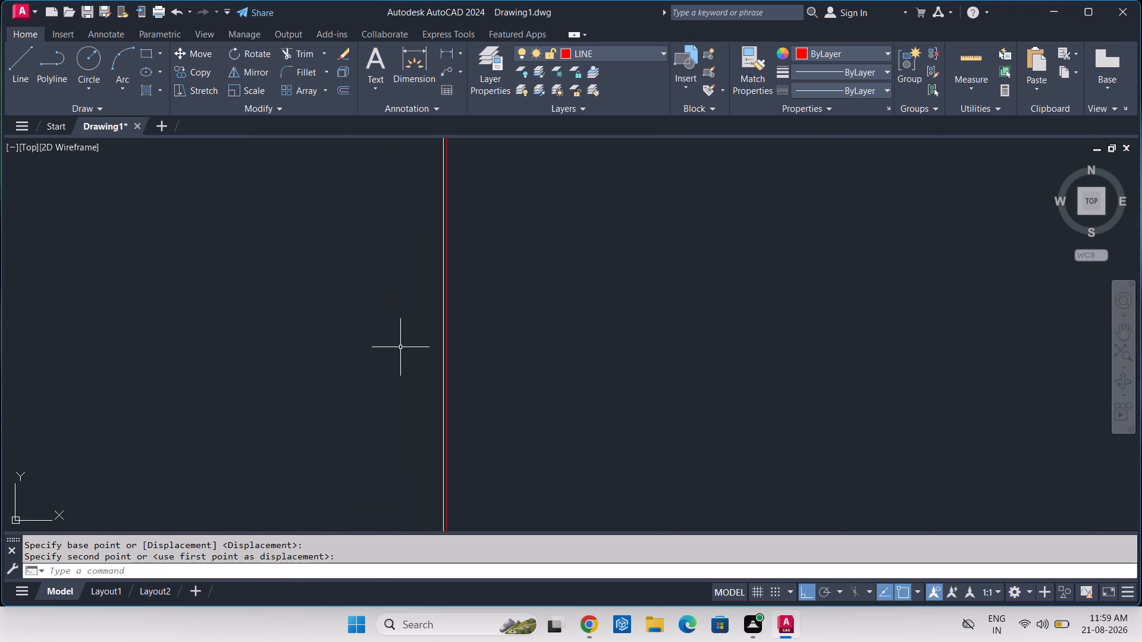
pyautogui.scroll(3, 415, 339)
pyautogui.click(520, 322)
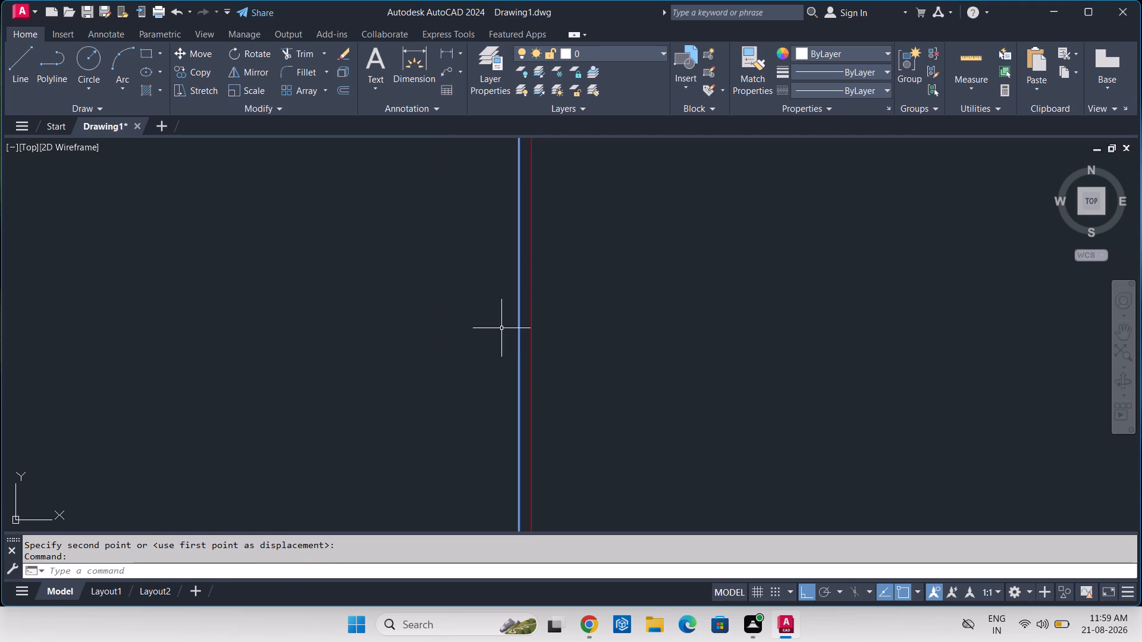
pyautogui.click(501, 328)
pyautogui.click(487, 329)
pyautogui.write('M')
pyautogui.press('space')
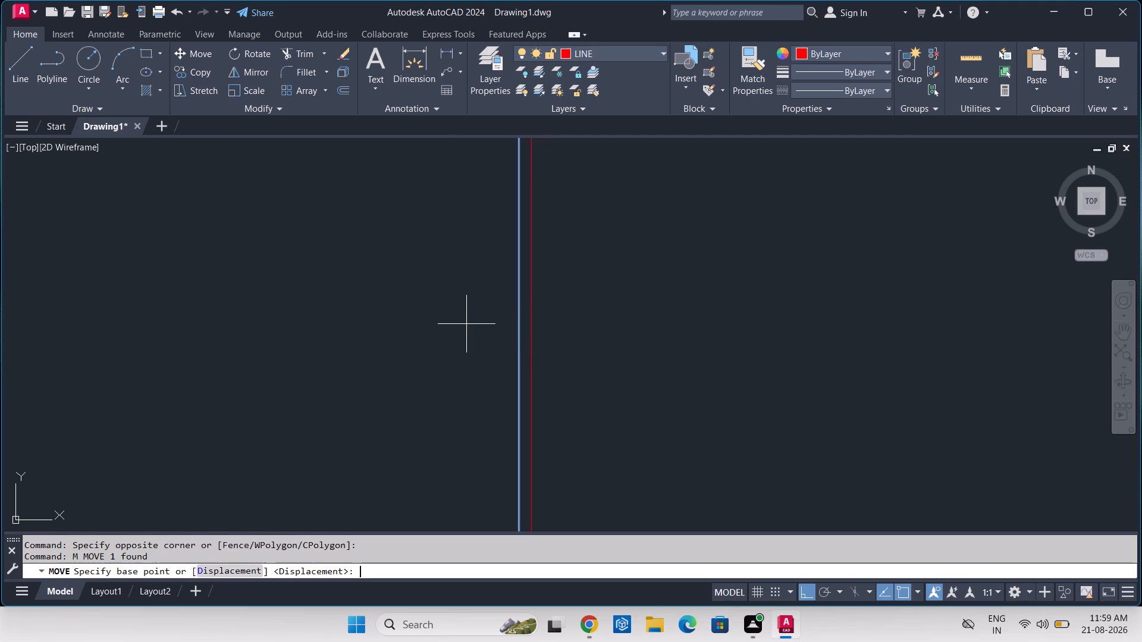
pyautogui.scroll(-2, 464, 320)
pyautogui.scroll(-2, 473, 248)
pyautogui.moveTo(460, 217); pyautogui.dragTo(461, 380, button='middle')
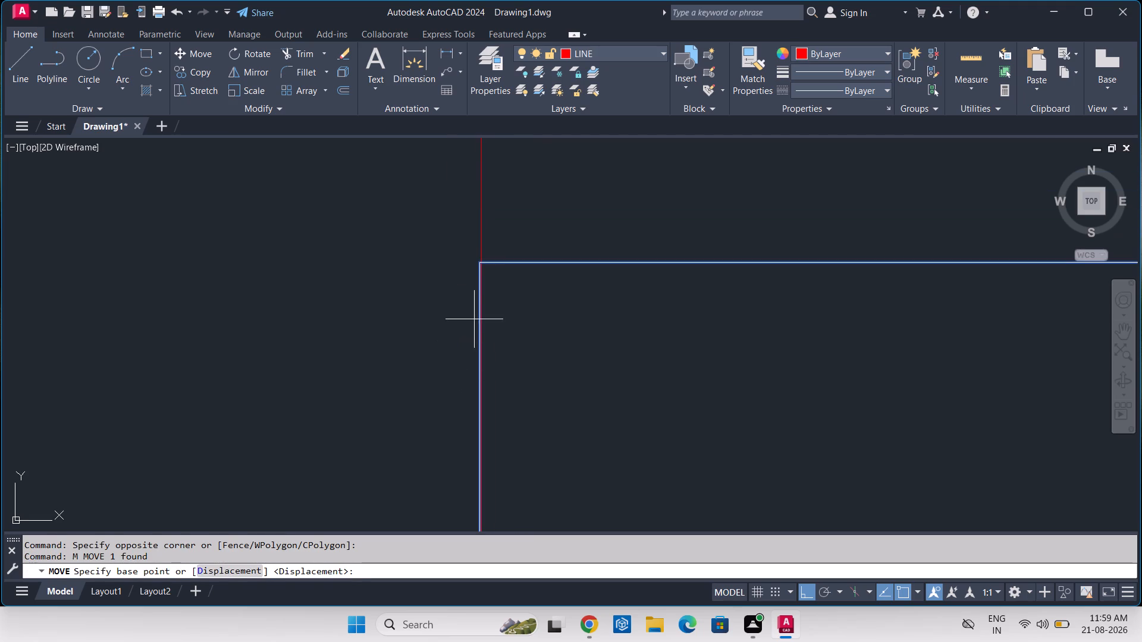
pyautogui.scroll(3, 479, 278)
pyautogui.scroll(3, 465, 219)
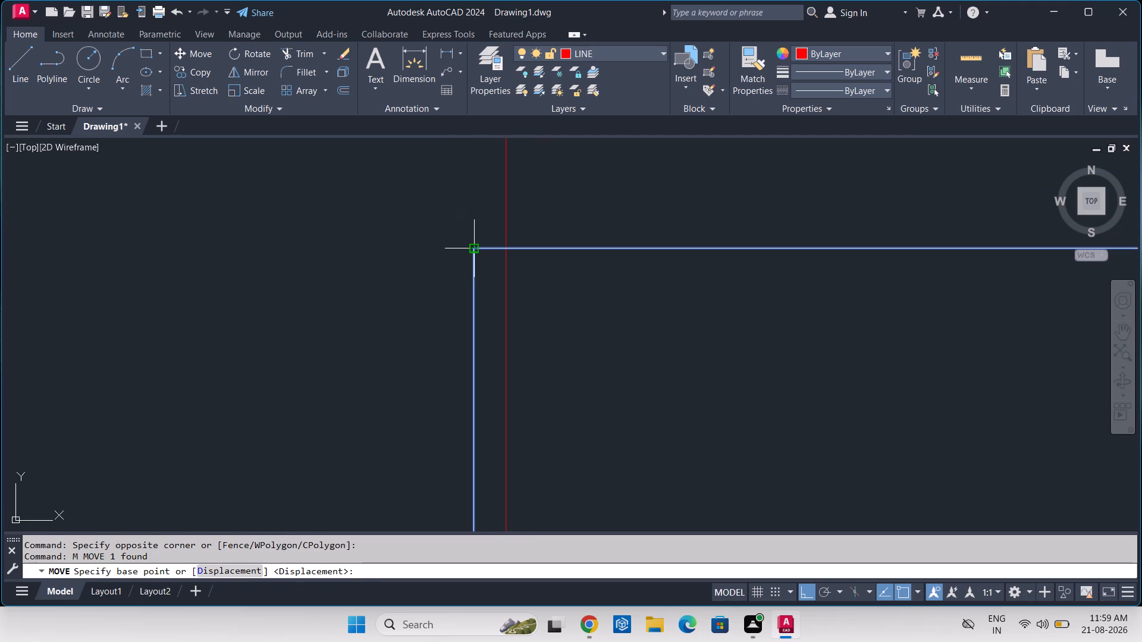
pyautogui.click(474, 248)
pyautogui.click(502, 246)
# Copy the bottom column from its upper left corner to the inner corner where the right downward wall meets the bottom wall.
pyautogui.scroll(-4, 502, 256)
pyautogui.scroll(-2, 546, 287)
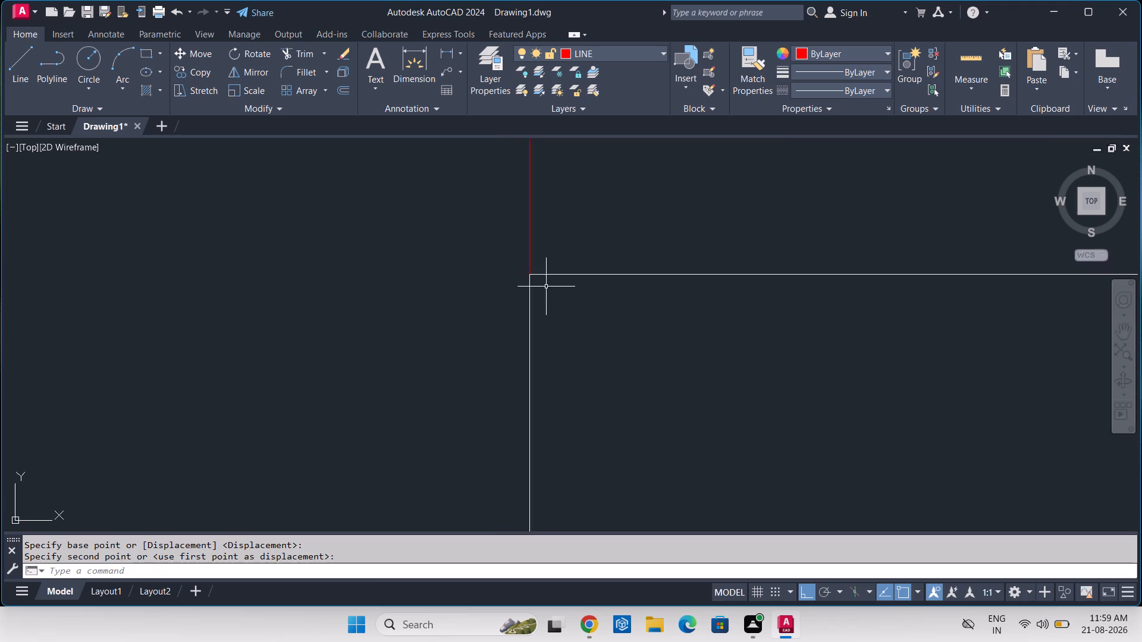
pyautogui.scroll(-7, 546, 288)
pyautogui.click(654, 320)
pyautogui.click(621, 333)
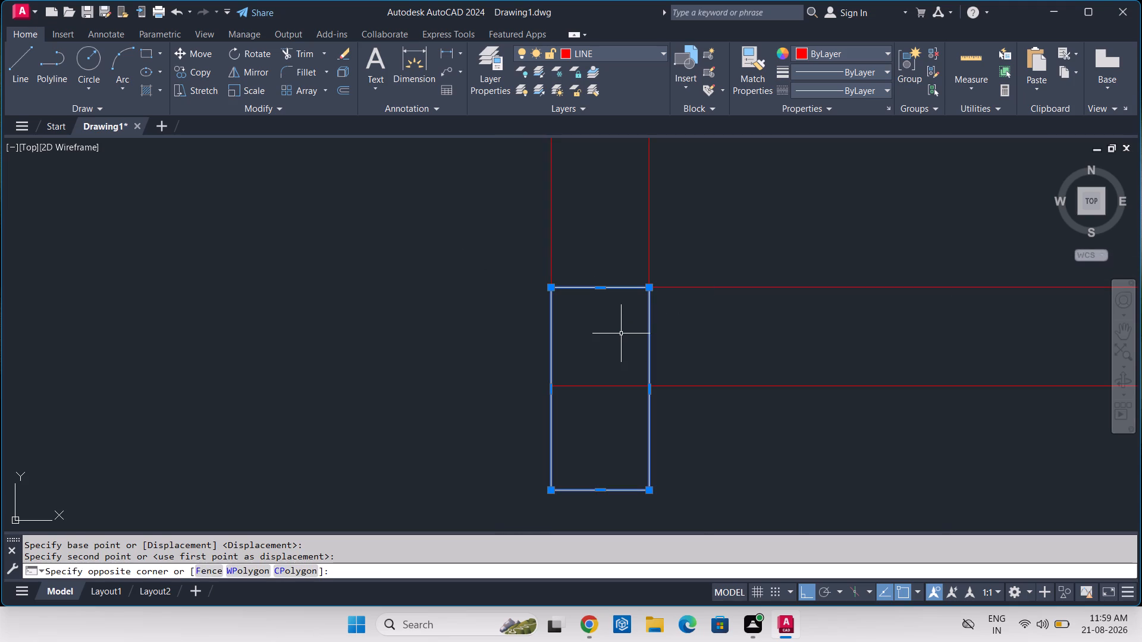
pyautogui.write('CO')
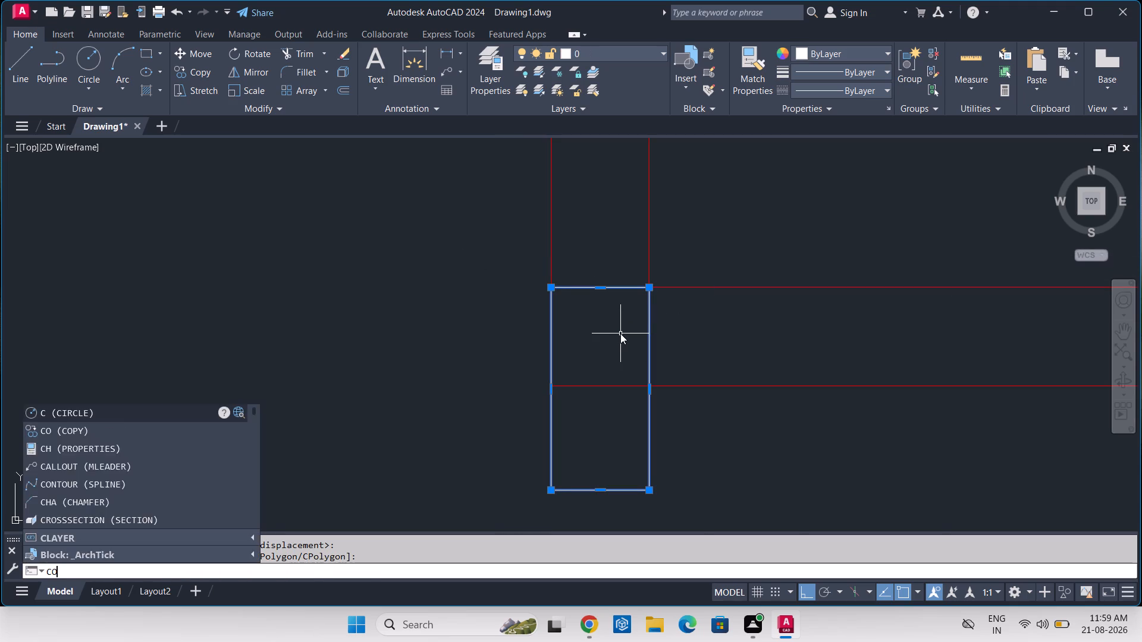
pyautogui.press('space')
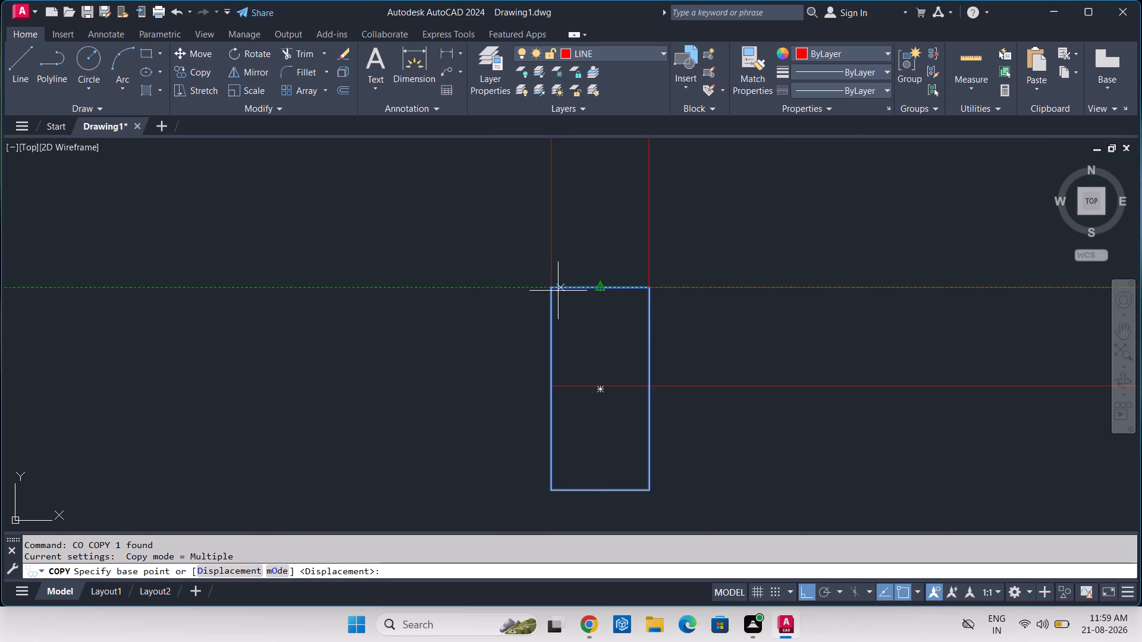
pyautogui.click(554, 289)
pyautogui.scroll(-5, 807, 275)
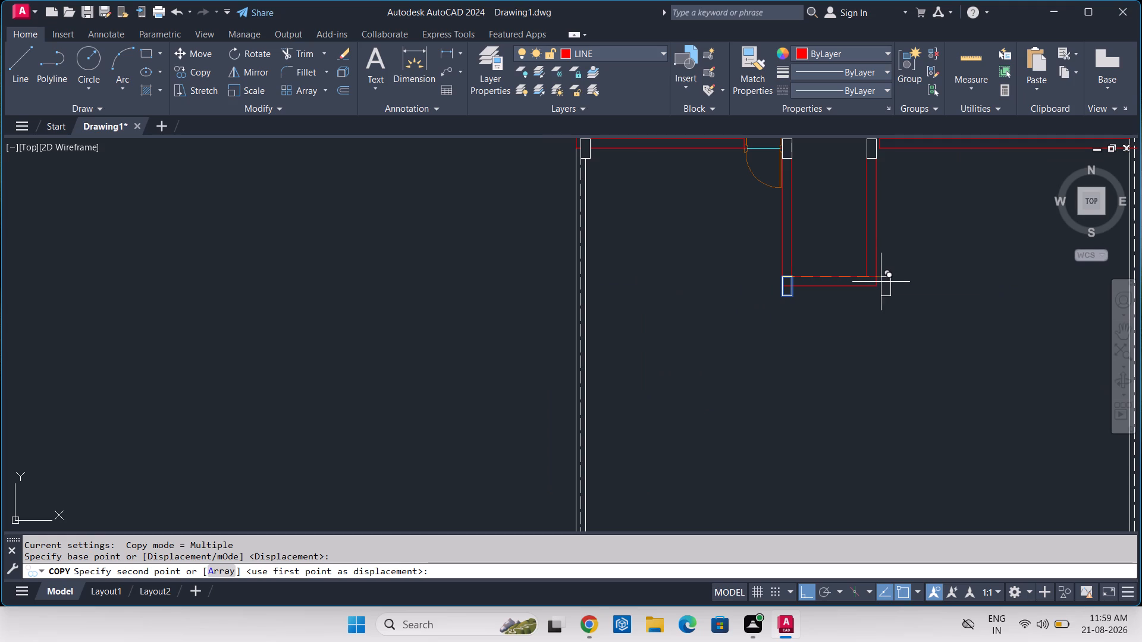
pyautogui.scroll(3, 880, 282)
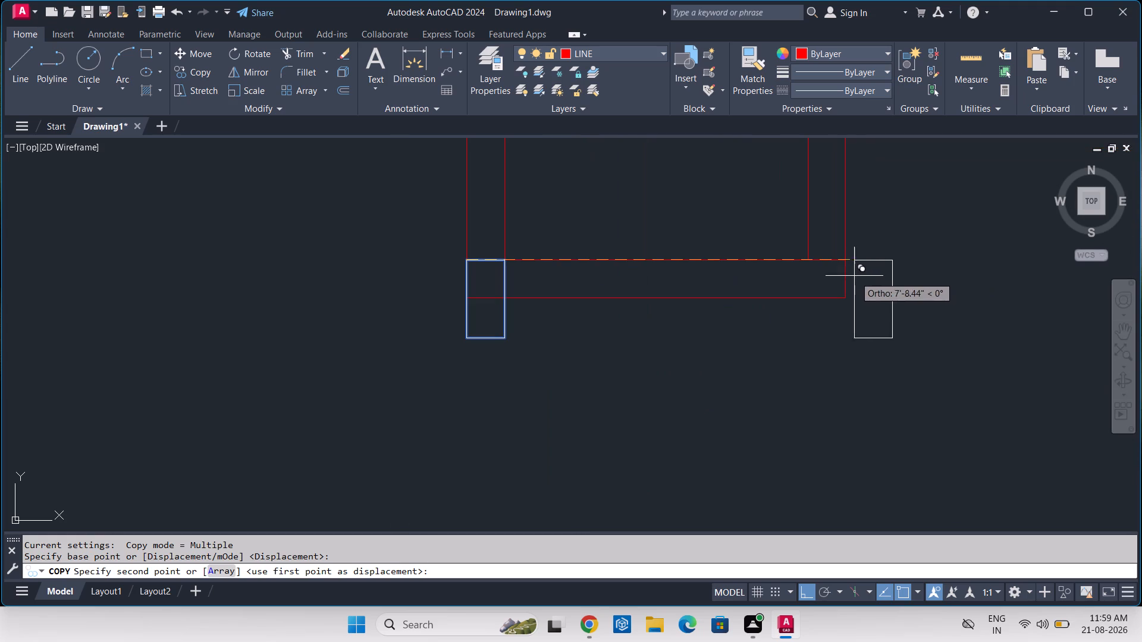
pyautogui.scroll(3, 814, 266)
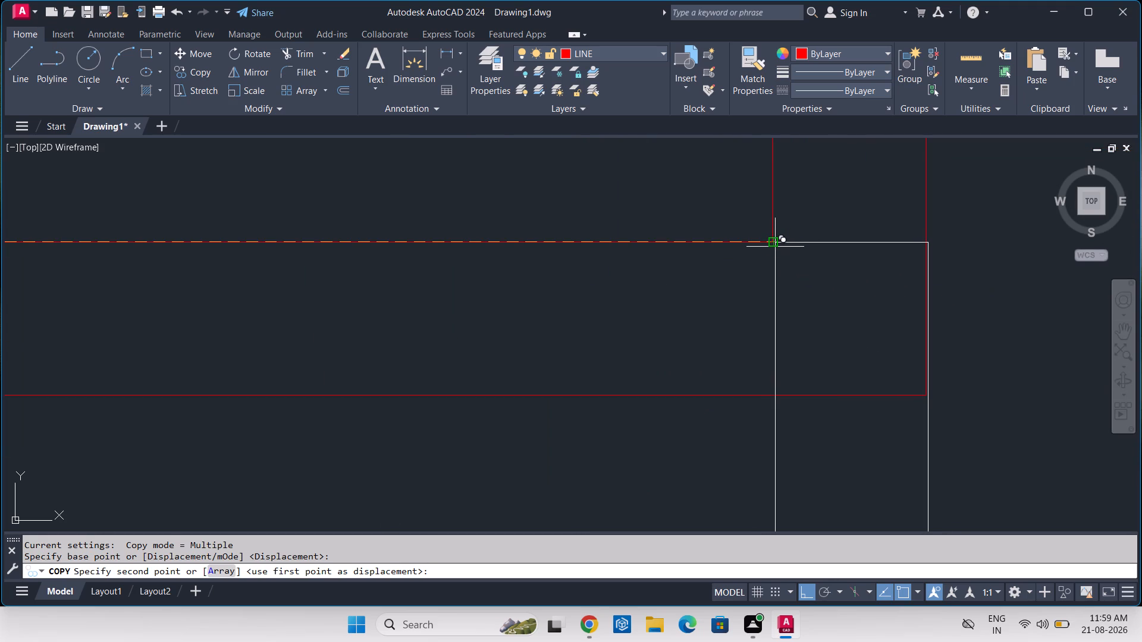
pyautogui.click(774, 245)
pyautogui.press('Escape')
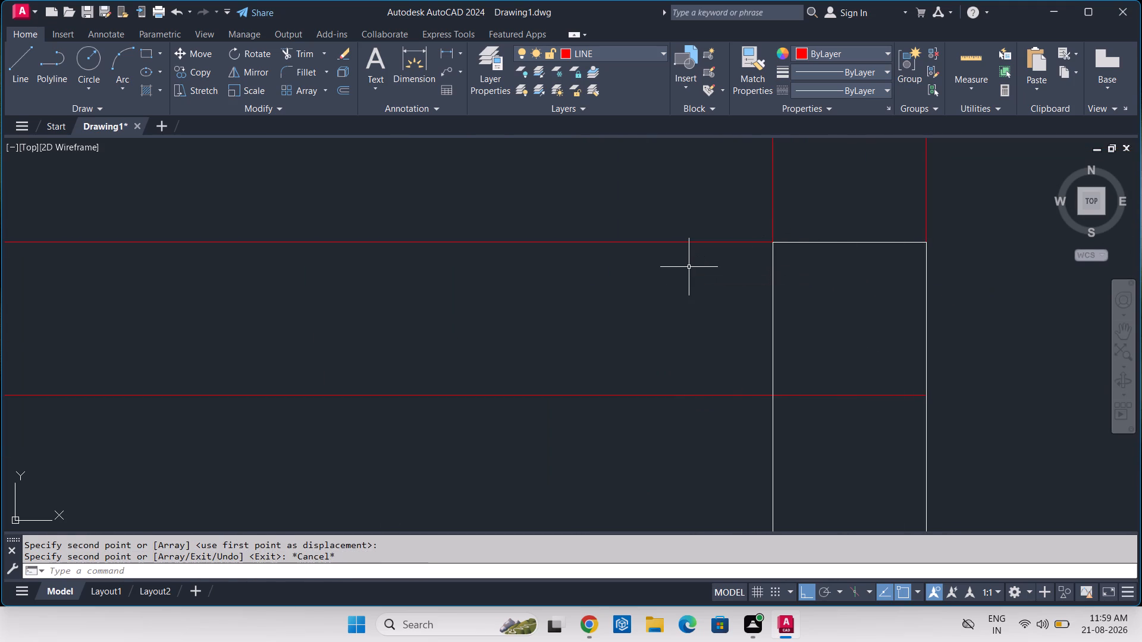
# Trim away the bottom wall's line segments that run inside the right and left bottom columns.
pyautogui.write('TR')
pyautogui.press('space')
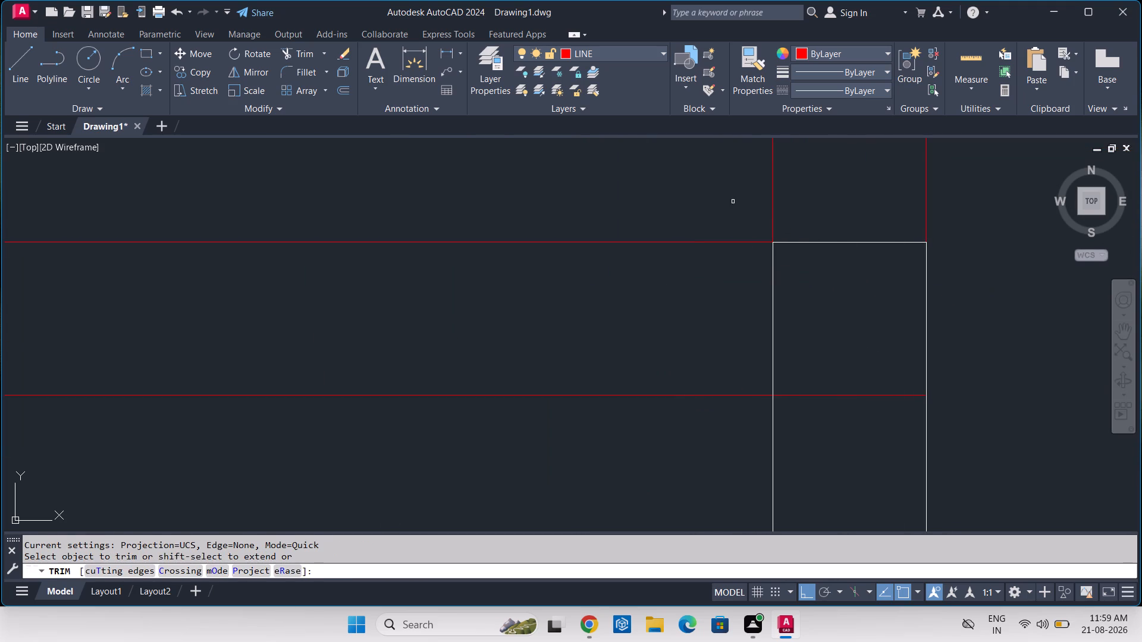
pyautogui.click(870, 287)
pyautogui.click(856, 413)
pyautogui.scroll(-4, 867, 405)
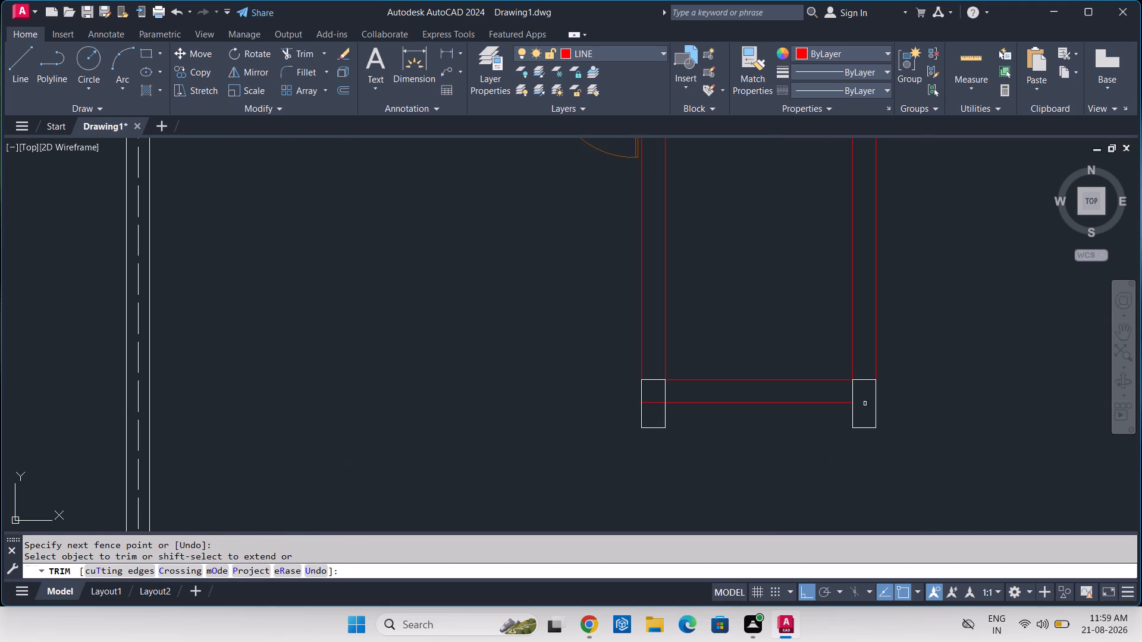
pyautogui.scroll(3, 679, 399)
pyautogui.click(595, 396)
pyautogui.click(550, 454)
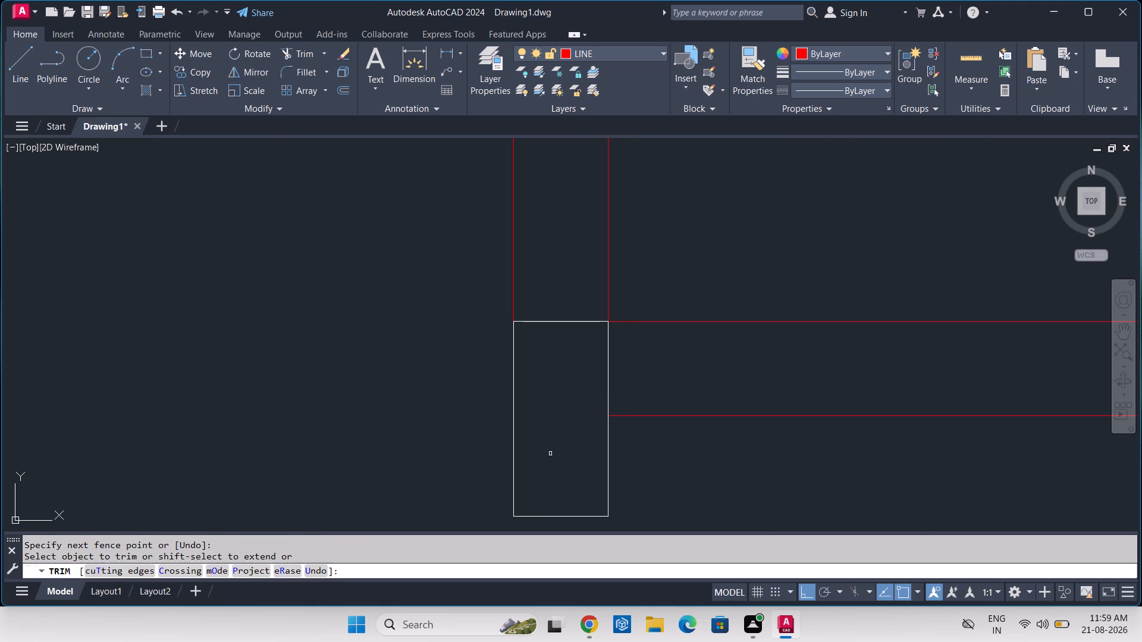
# Move both bottom wall lines down so the lower line aligns with the bottom edges of the two bottom columns.
pyautogui.scroll(-4, 550, 454)
pyautogui.scroll(-2, 704, 414)
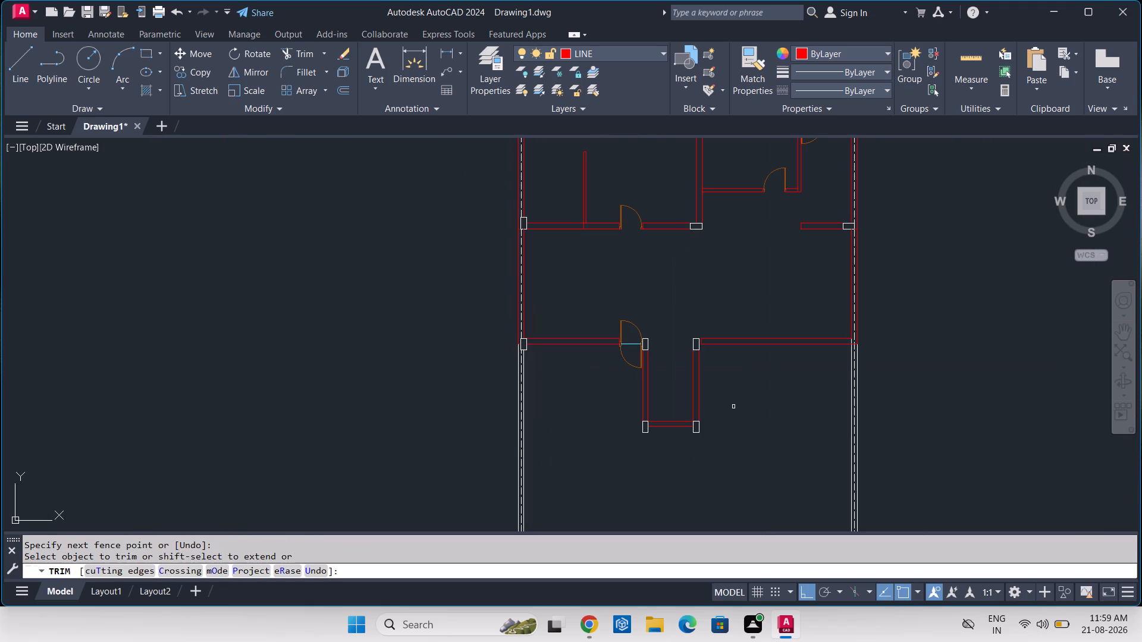
pyautogui.press('Escape')
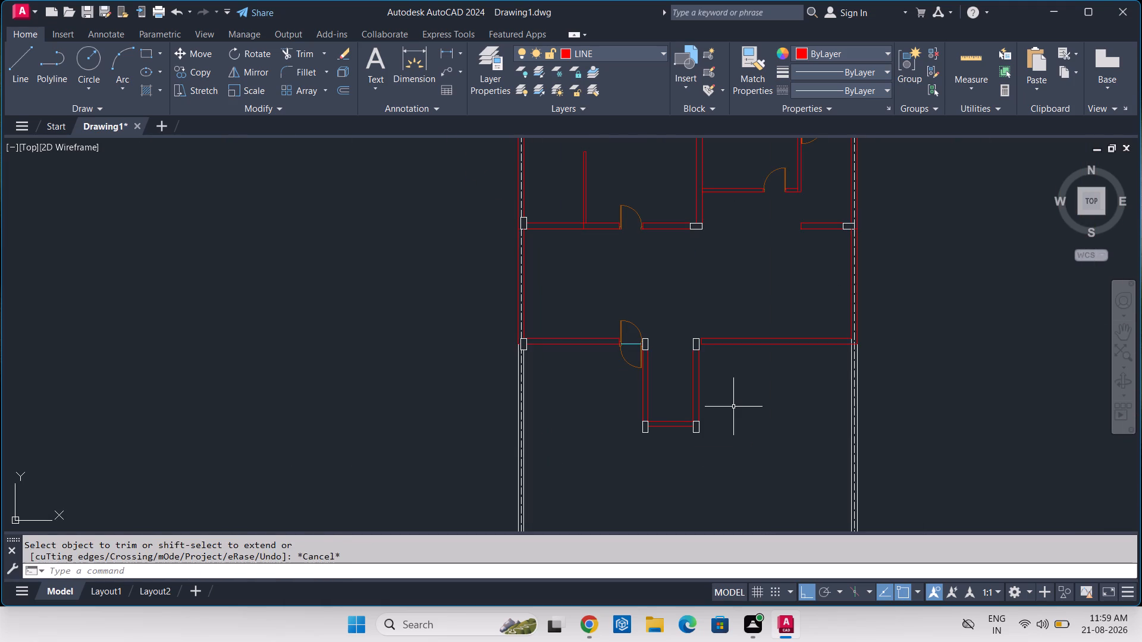
pyautogui.scroll(3, 683, 432)
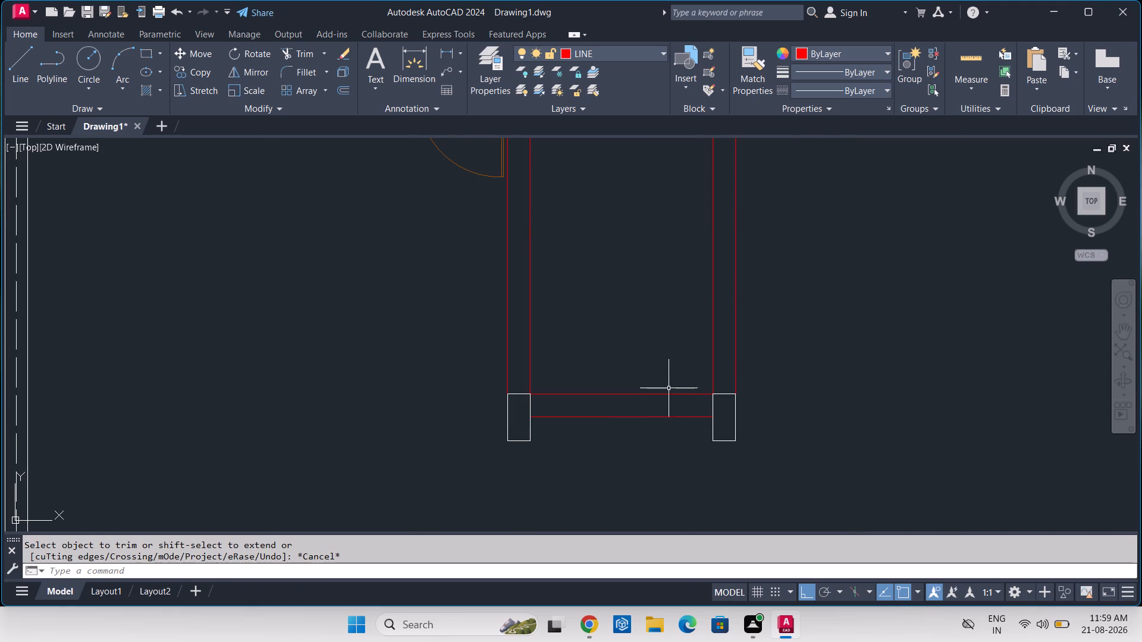
pyautogui.click(669, 384)
pyautogui.click(641, 430)
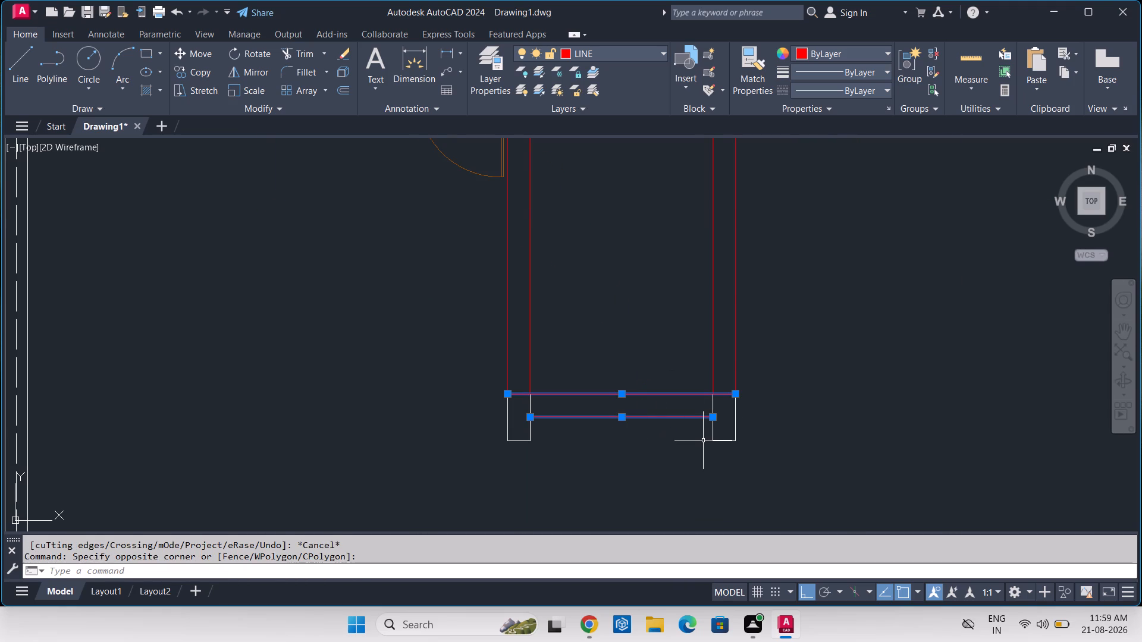
pyautogui.write('M')
pyautogui.press('space')
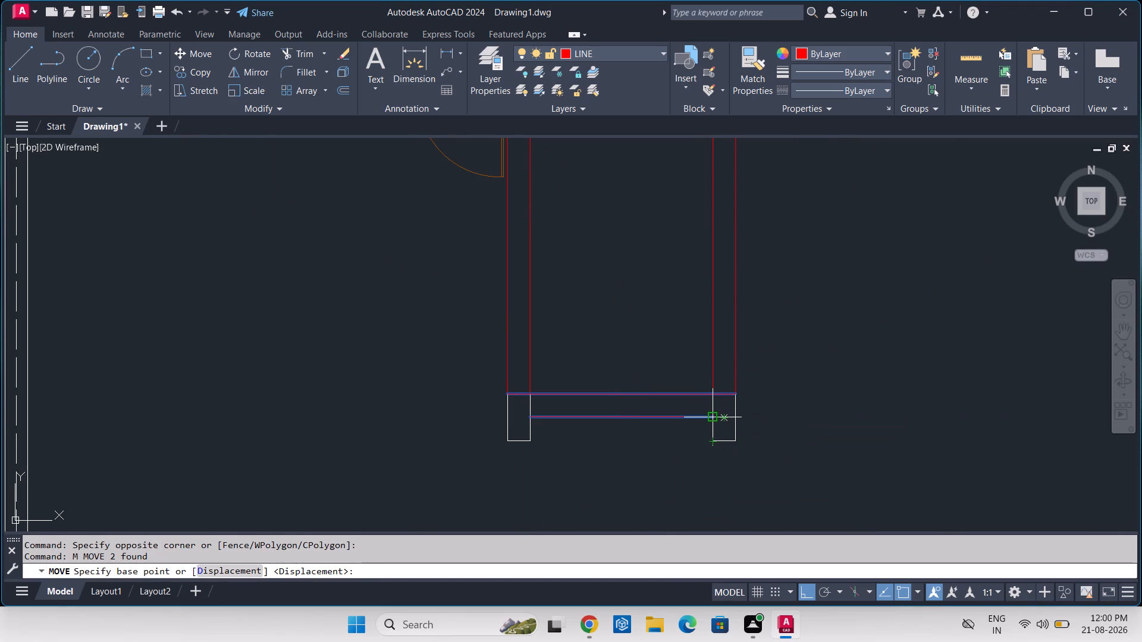
pyautogui.click(714, 417)
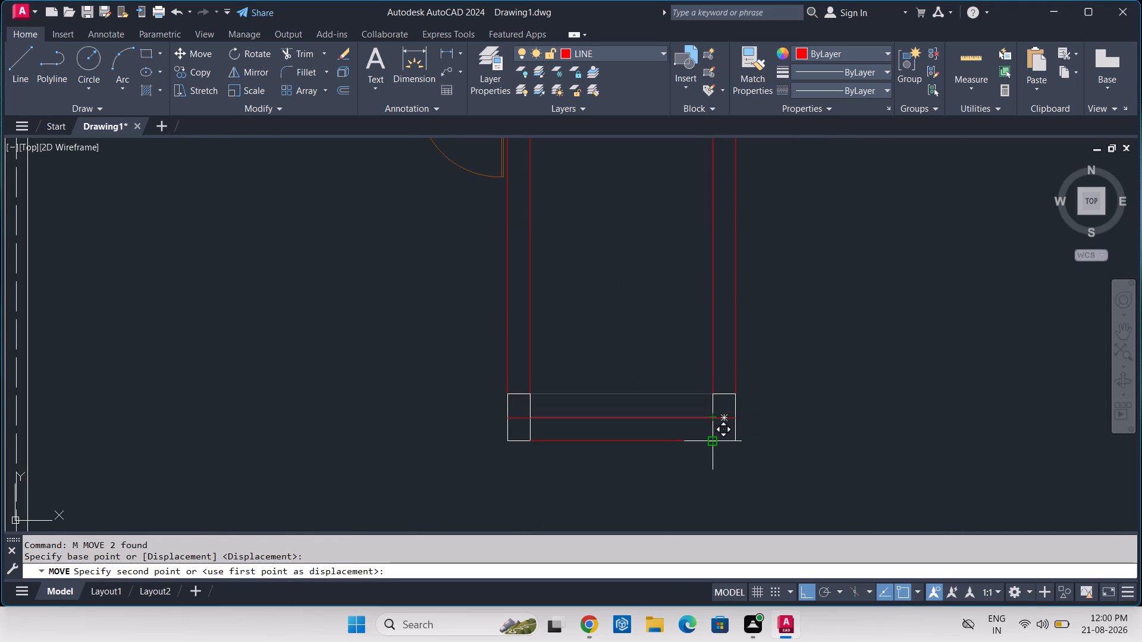
pyautogui.click(714, 439)
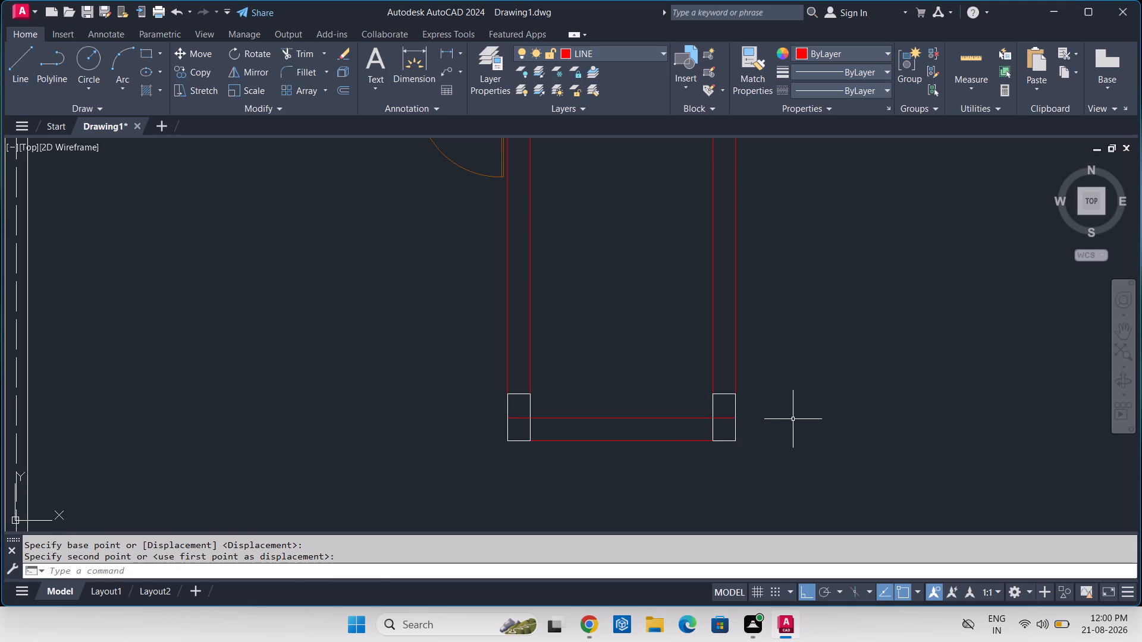
# Trim the bottom wall's upper line where it runs inside the left and right bottom columns.
pyautogui.write('TR')
pyautogui.press('space')
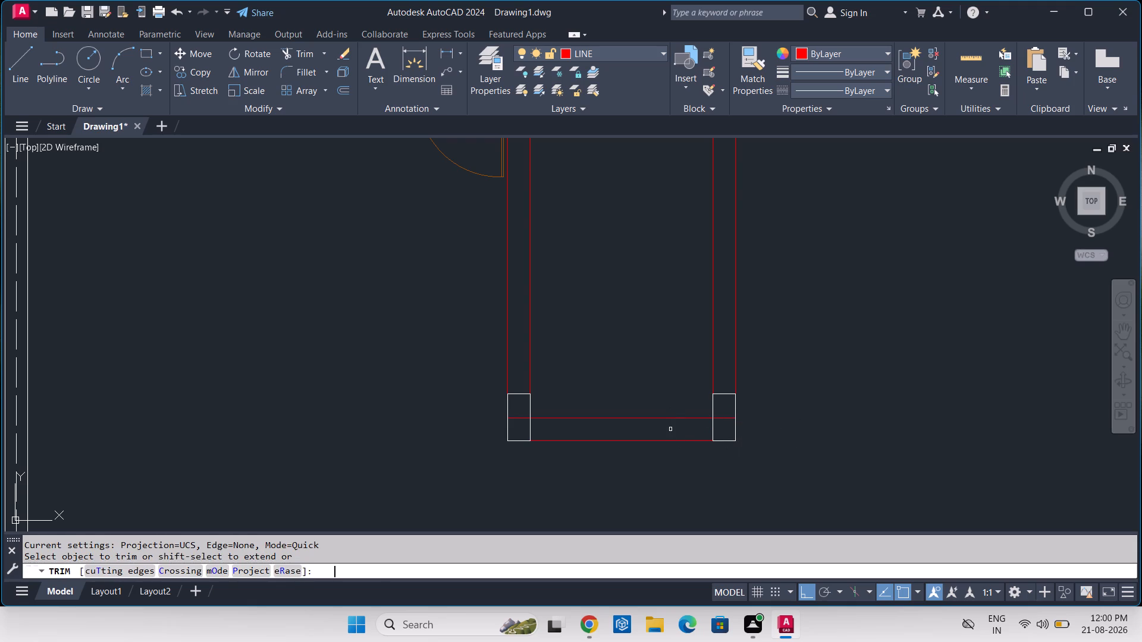
pyautogui.scroll(2, 521, 427)
pyautogui.click(517, 402)
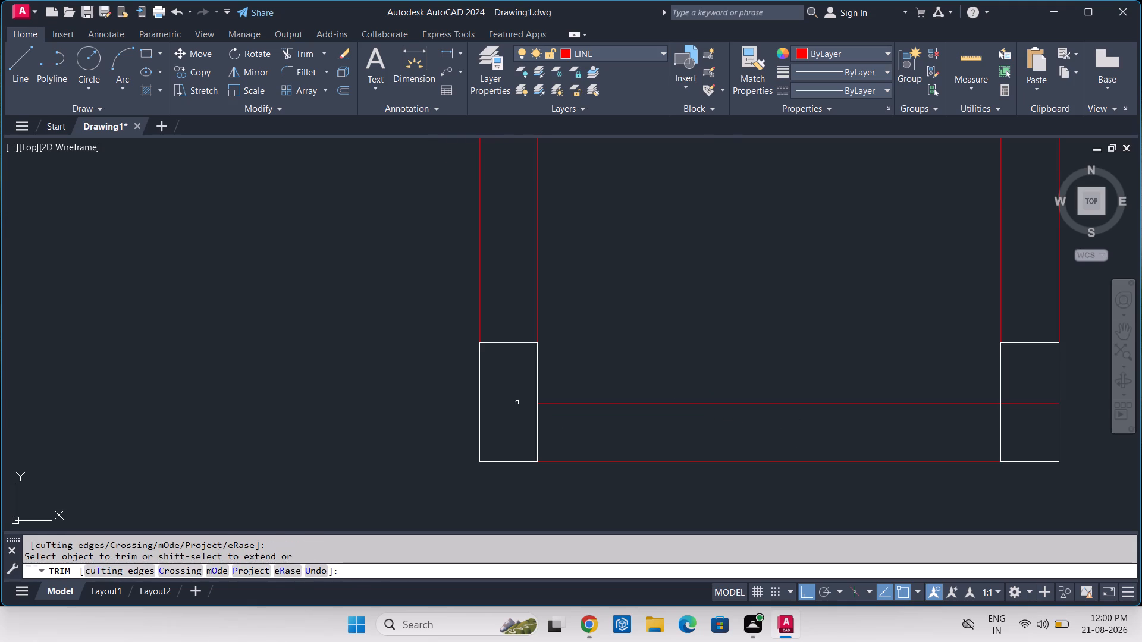
pyautogui.click(1018, 391)
pyautogui.click(1025, 414)
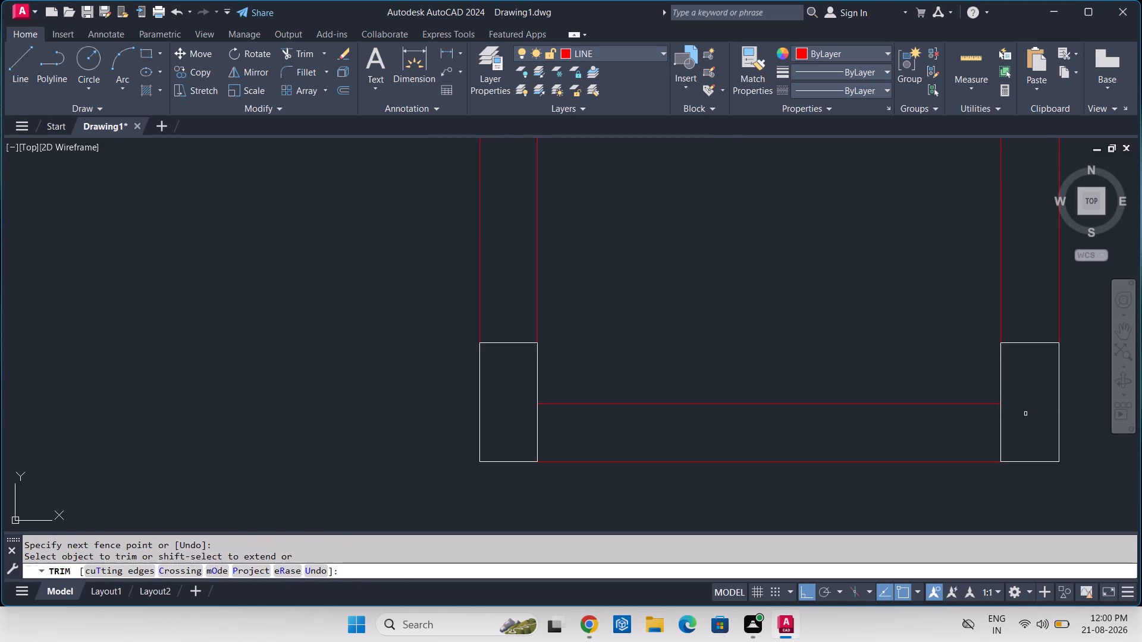
pyautogui.scroll(-3, 1025, 414)
pyautogui.press('Escape')
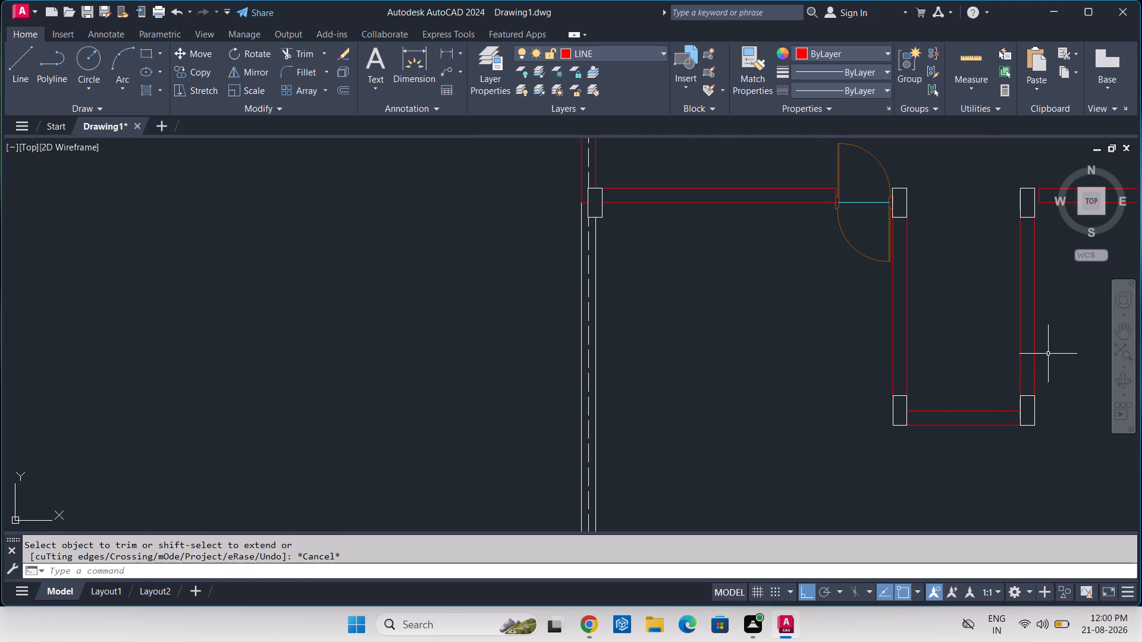
pyautogui.moveTo(1048, 353); pyautogui.dragTo(942, 360, button='middle')
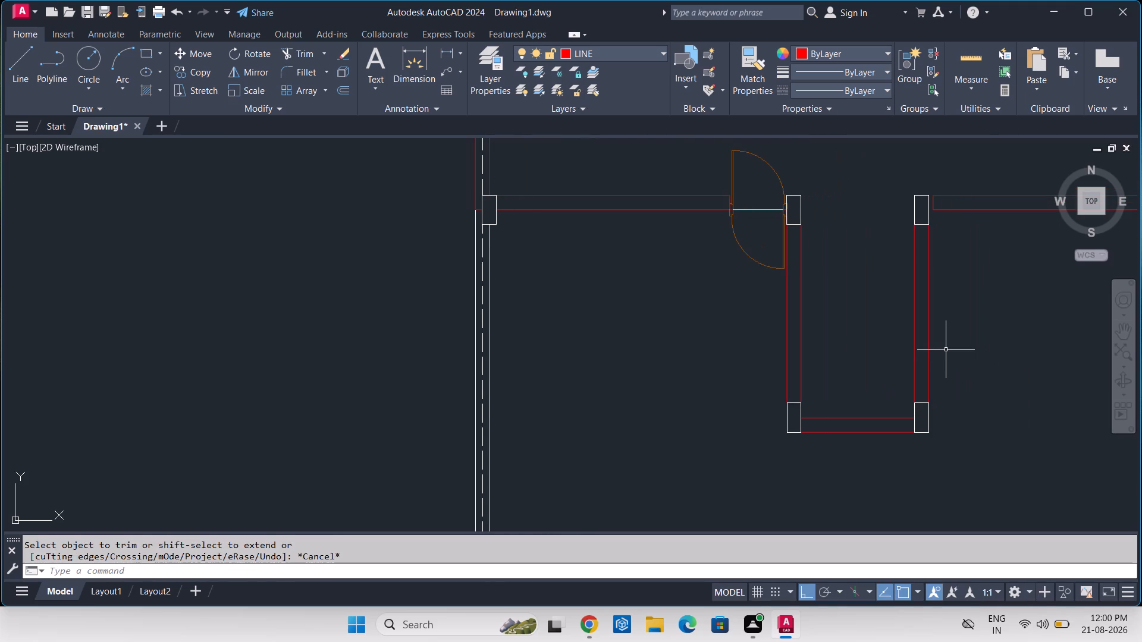
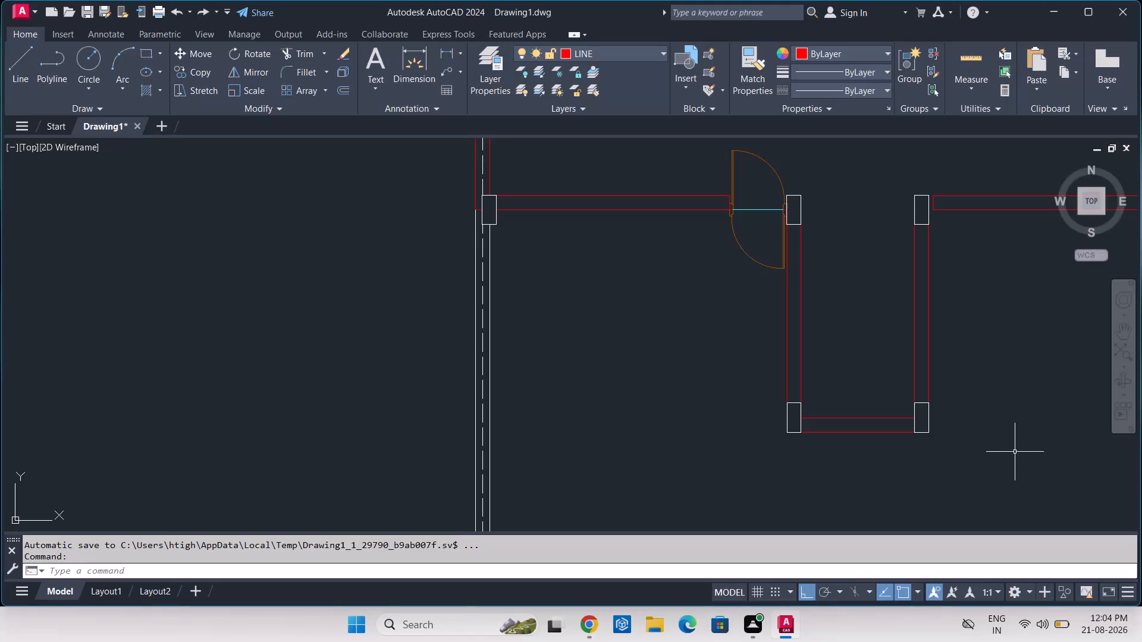
# Mirror the lower door across a vertical line in the gap between the two upper columns, keeping the original door.
pyautogui.moveTo(1006, 379); pyautogui.dragTo(916, 401, button='middle')
pyautogui.moveTo(905, 362); pyautogui.dragTo(847, 383, button='middle')
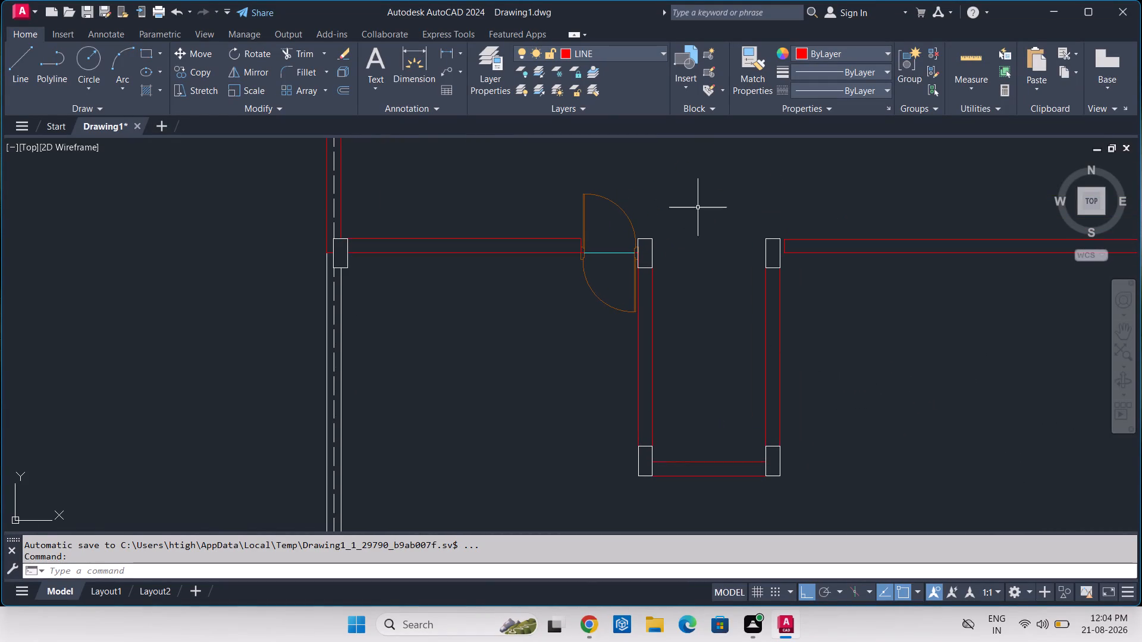
pyautogui.scroll(2, 817, 247)
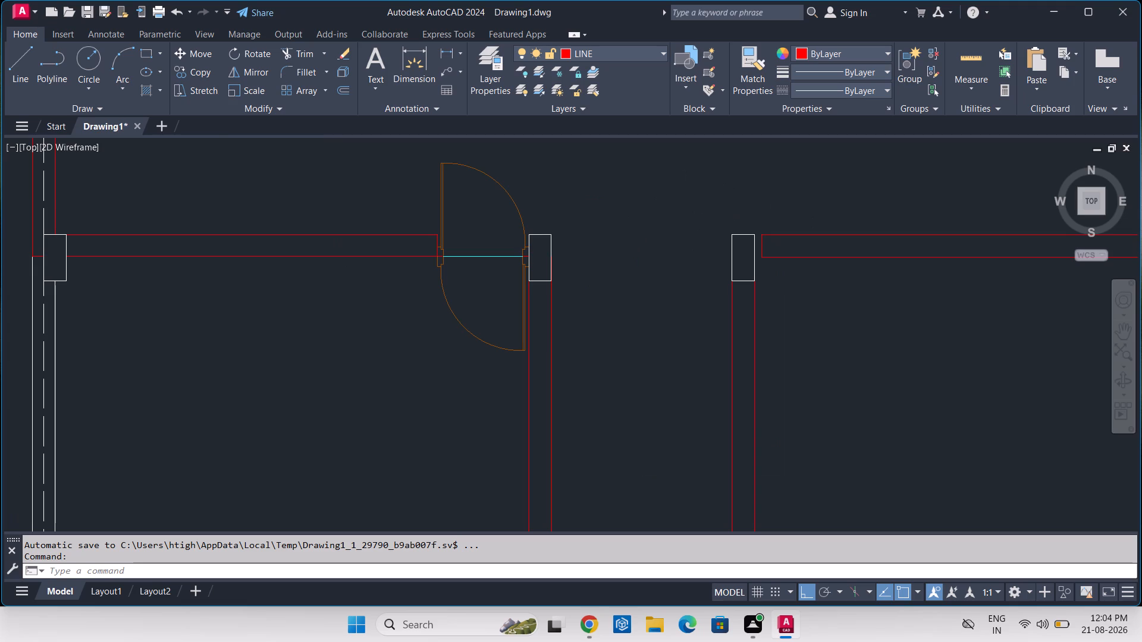
pyautogui.moveTo(817, 247); pyautogui.dragTo(832, 284, button='middle')
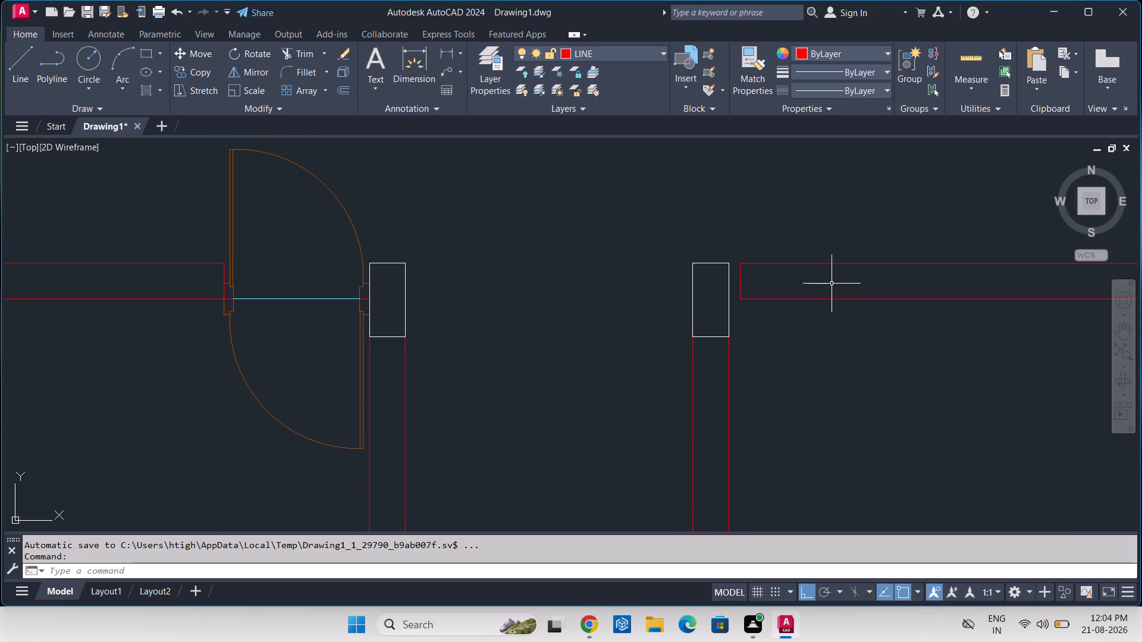
pyautogui.click(294, 394)
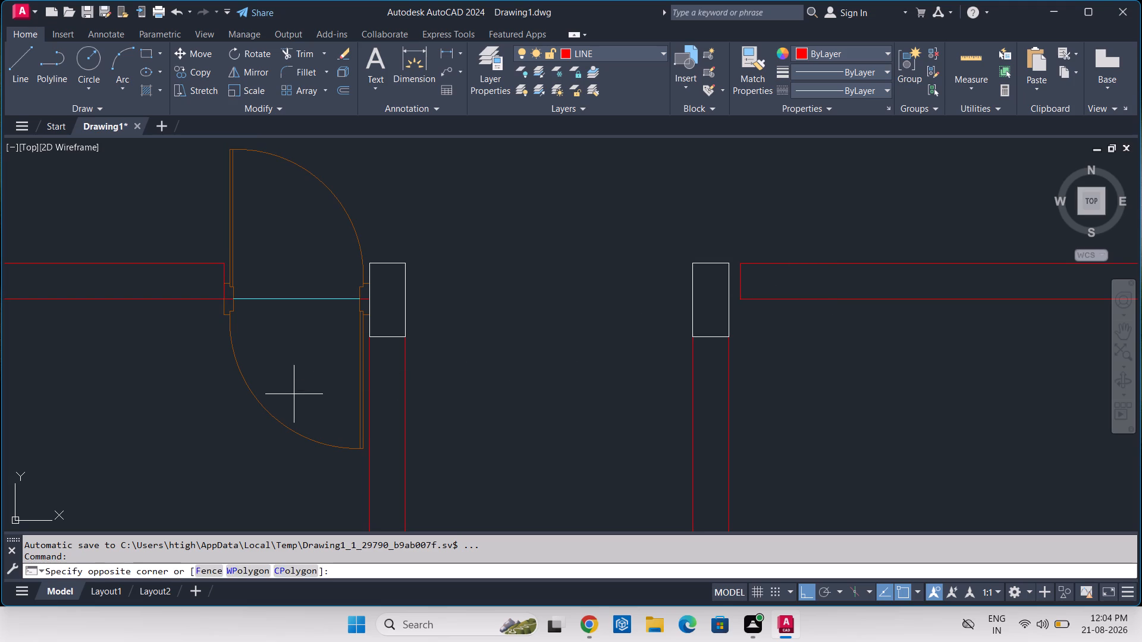
pyautogui.click(256, 411)
pyautogui.write('MI')
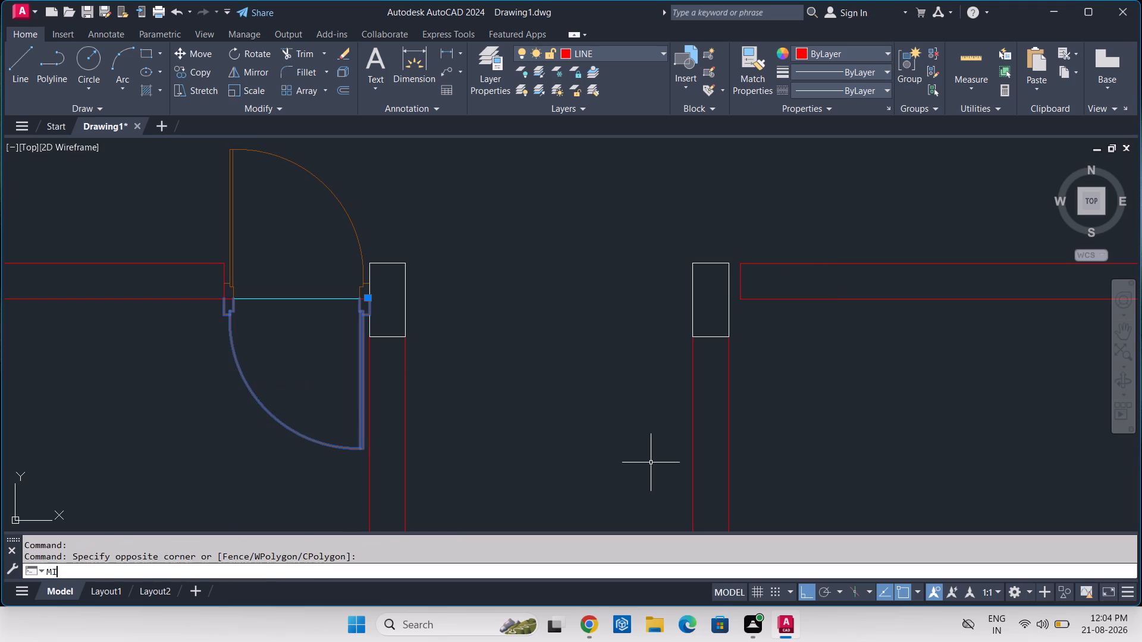
pyautogui.press('space')
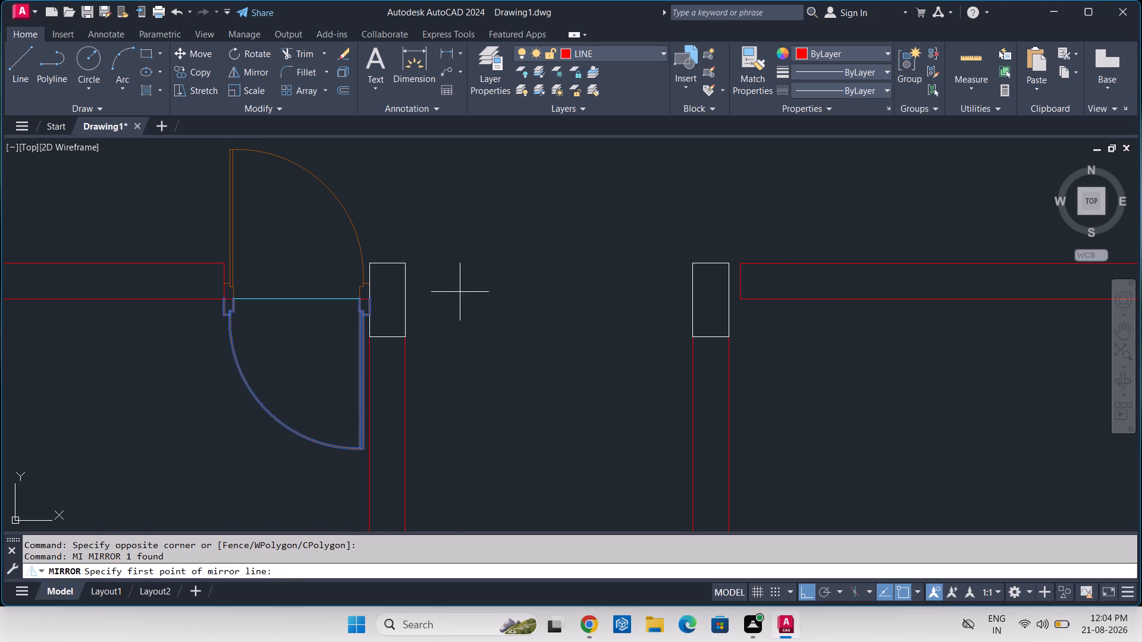
pyautogui.click(460, 284)
pyautogui.click(448, 461)
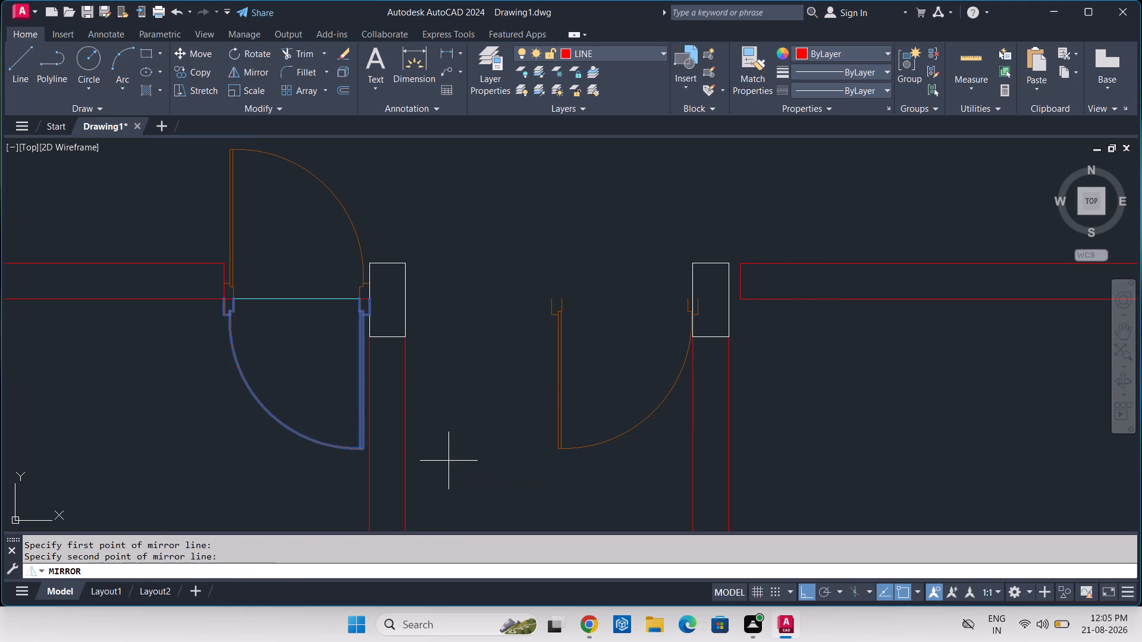
pyautogui.press('Return')
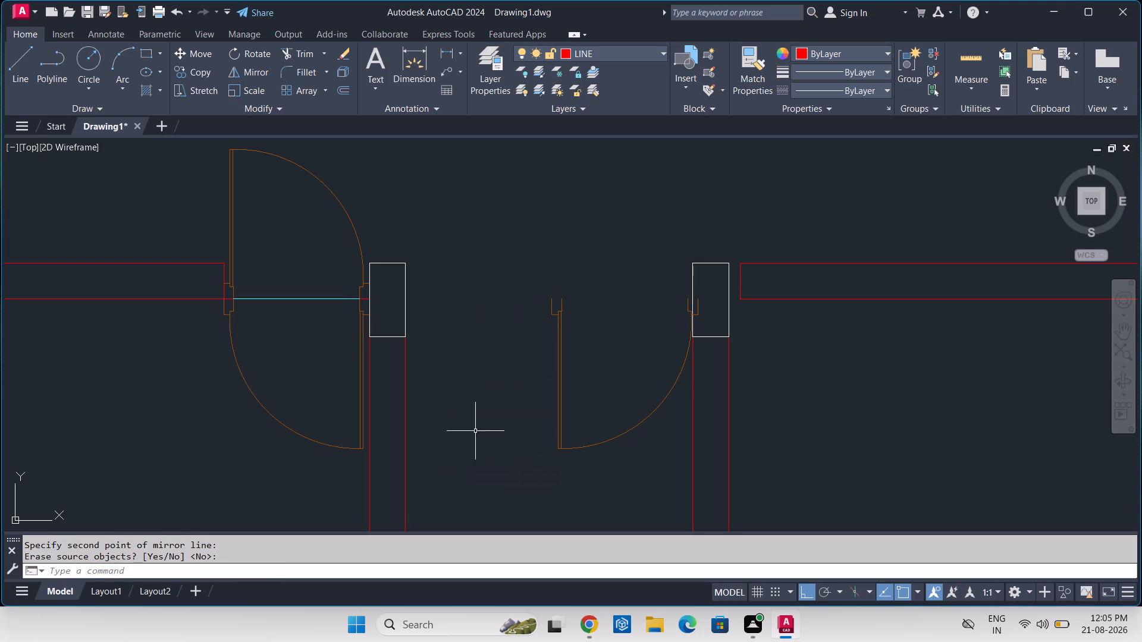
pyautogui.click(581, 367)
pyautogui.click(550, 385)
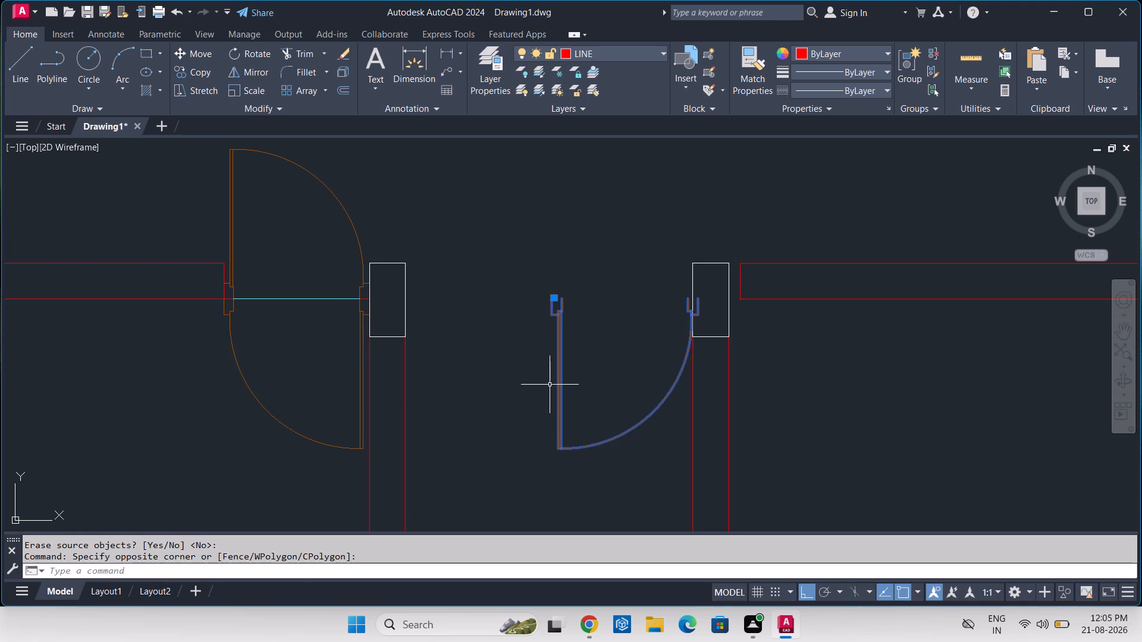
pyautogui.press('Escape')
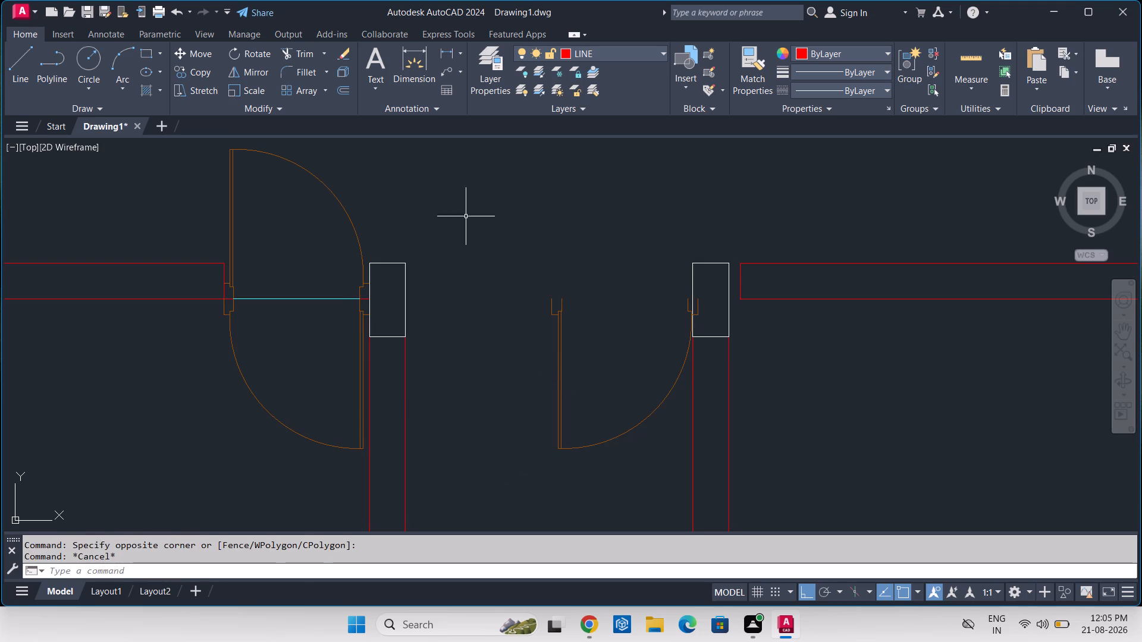
# Measure the mirrored door's overall width between the outer ends of its two jambs.
pyautogui.click(415, 56)
pyautogui.scroll(3, 531, 302)
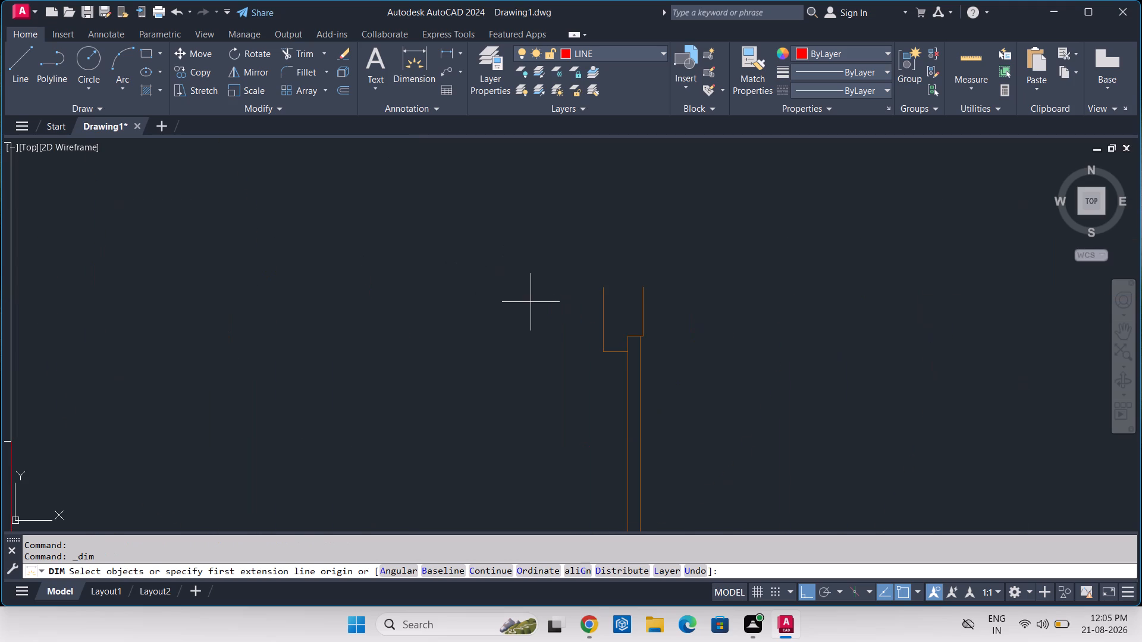
pyautogui.click(603, 289)
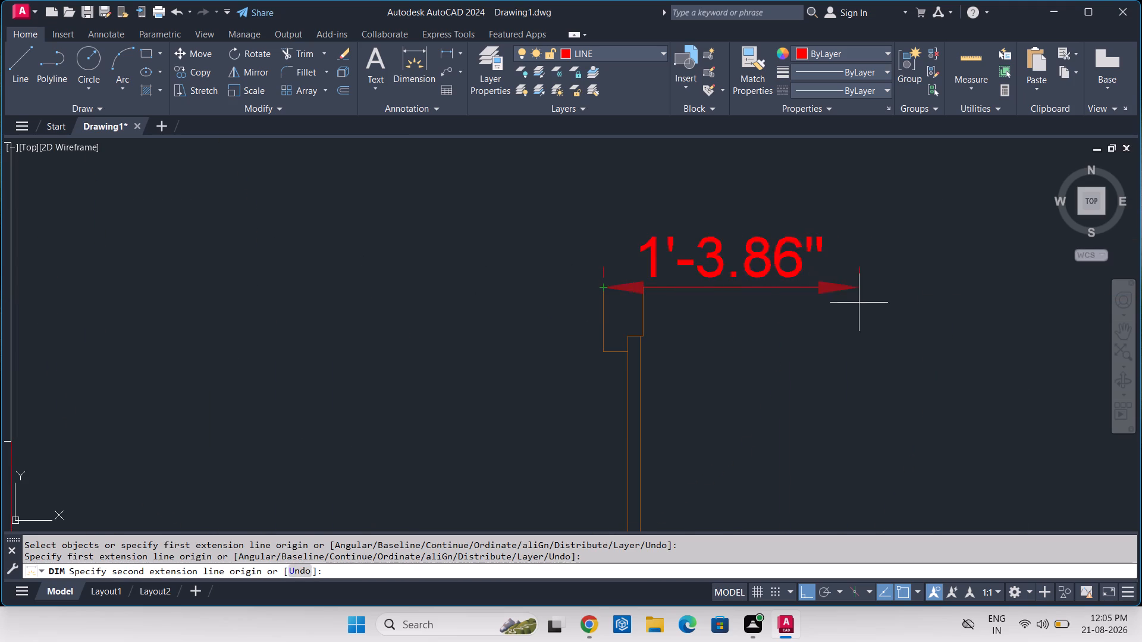
pyautogui.scroll(-3, 859, 303)
pyautogui.scroll(4, 942, 312)
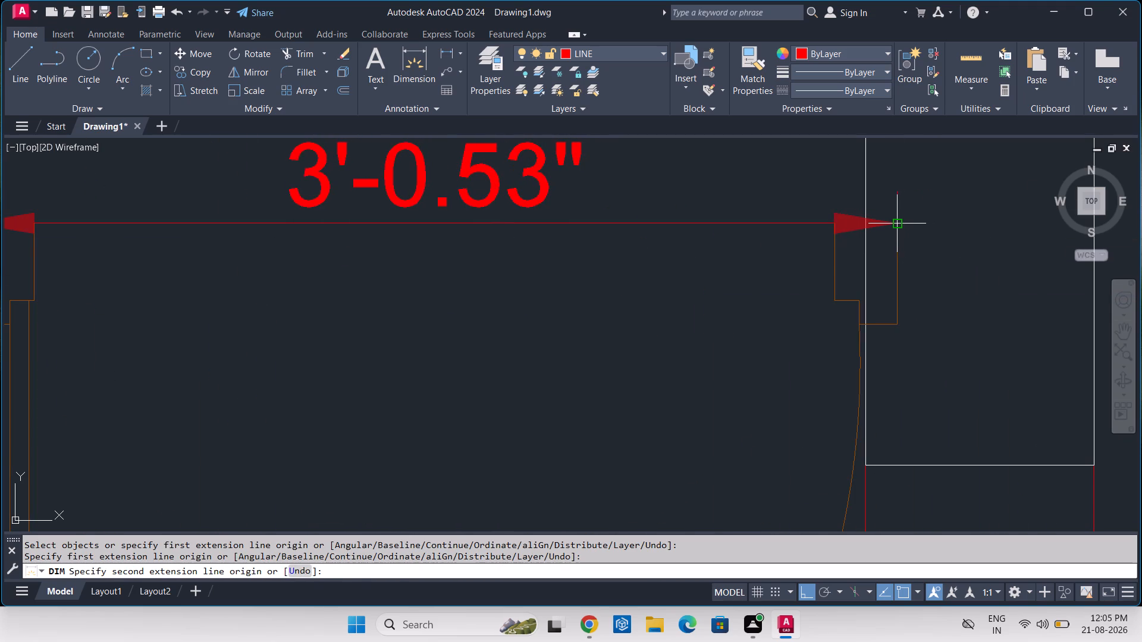
pyautogui.click(898, 222)
pyautogui.press('Escape')
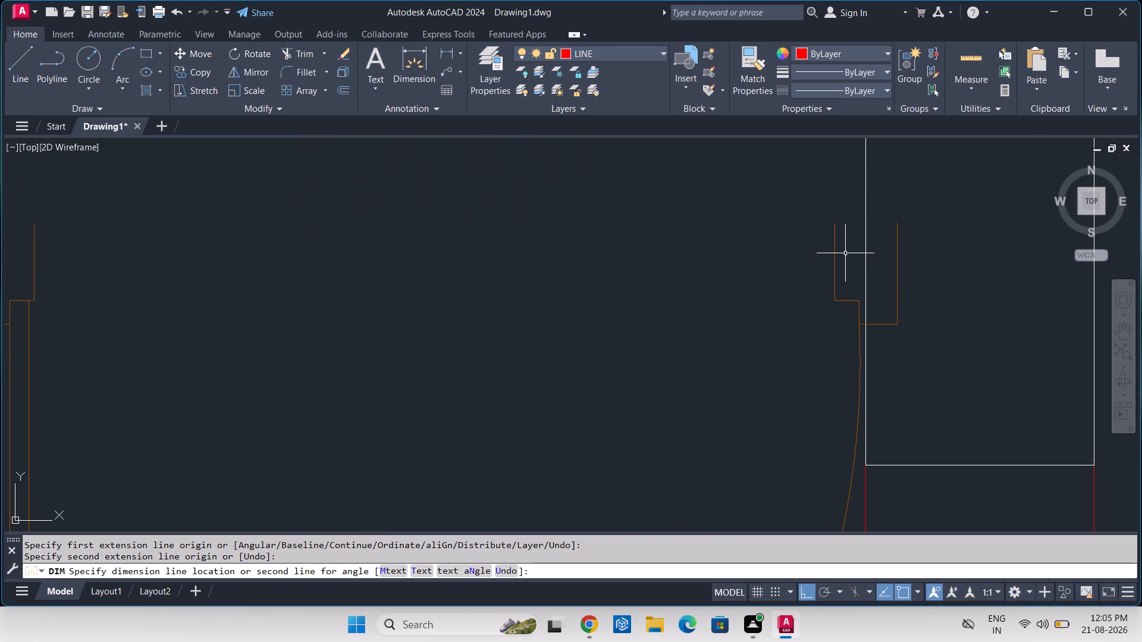
# Scale the upper door from its left jamb's outer corner, using its overall width as reference and 4' as the new length.
pyautogui.scroll(-4, 843, 253)
pyautogui.scroll(-1, 527, 250)
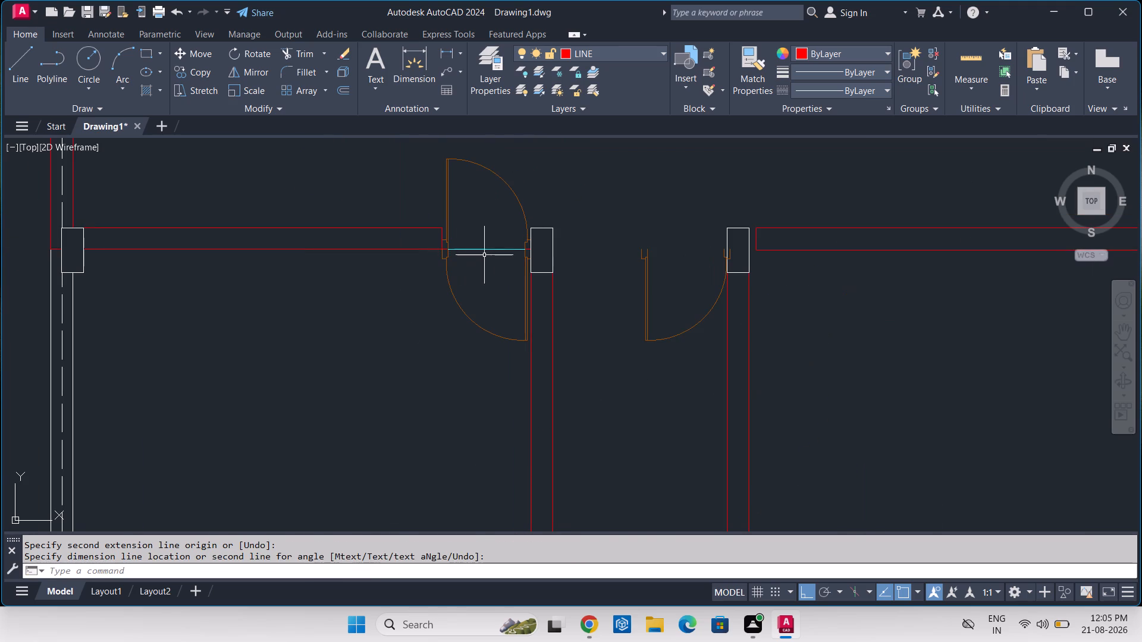
pyautogui.scroll(2, 491, 248)
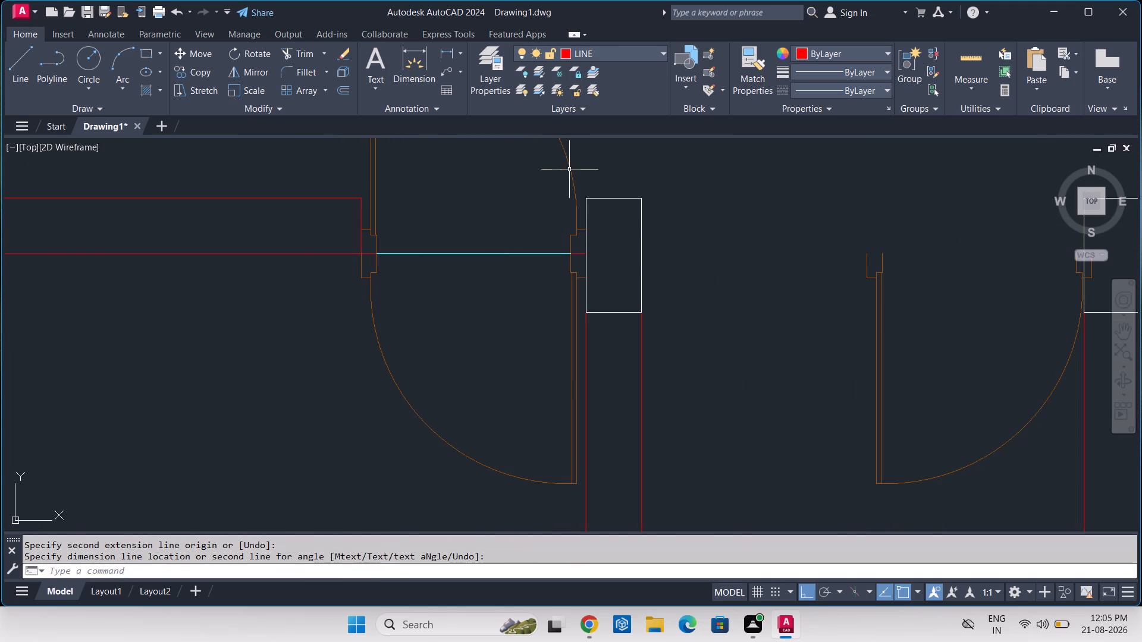
pyautogui.click(572, 169)
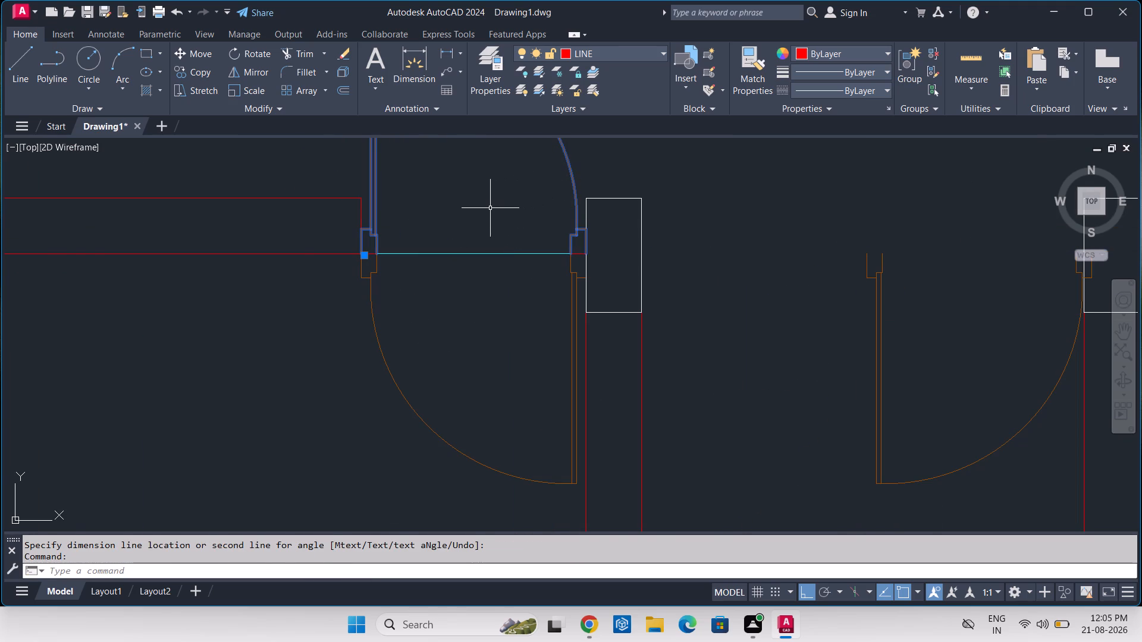
pyautogui.write('SC')
pyautogui.press('space')
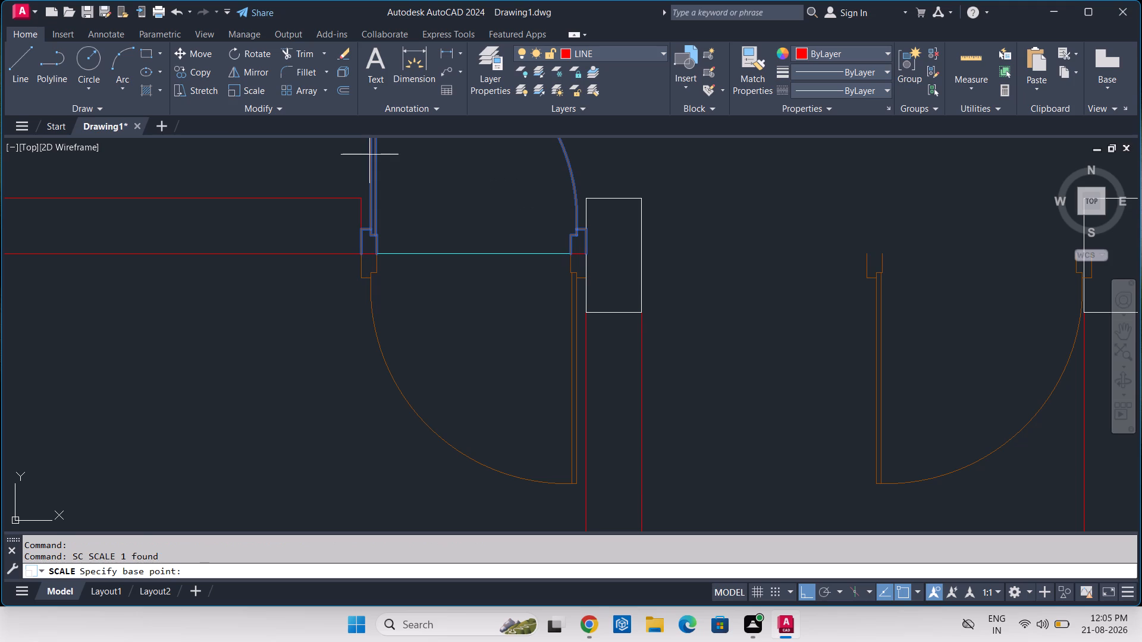
pyautogui.scroll(3, 346, 243)
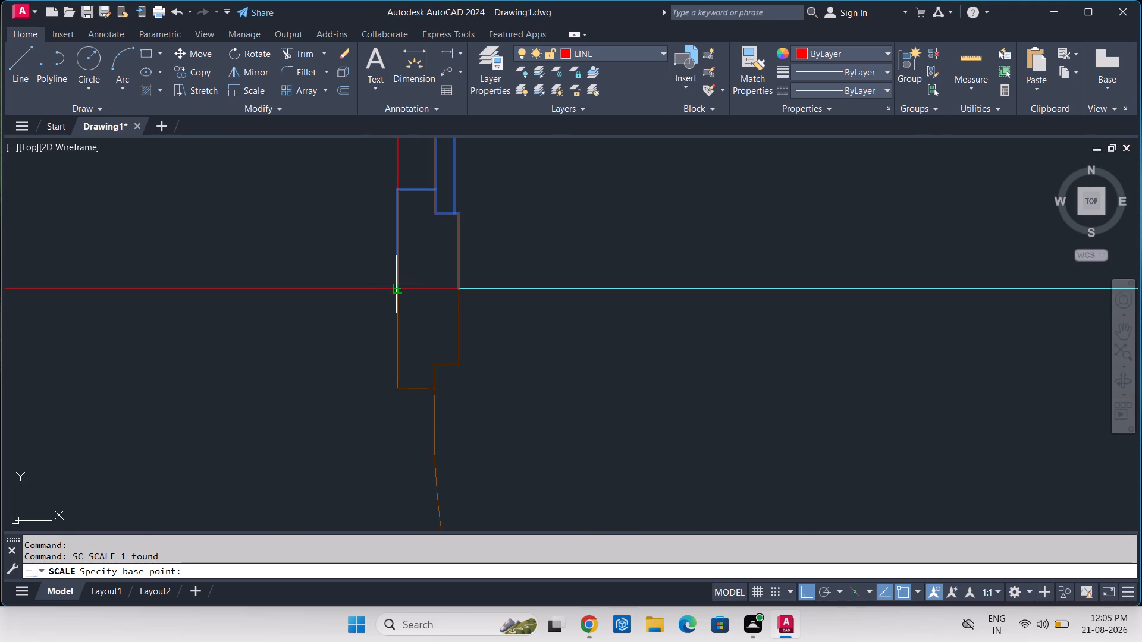
pyautogui.click(397, 288)
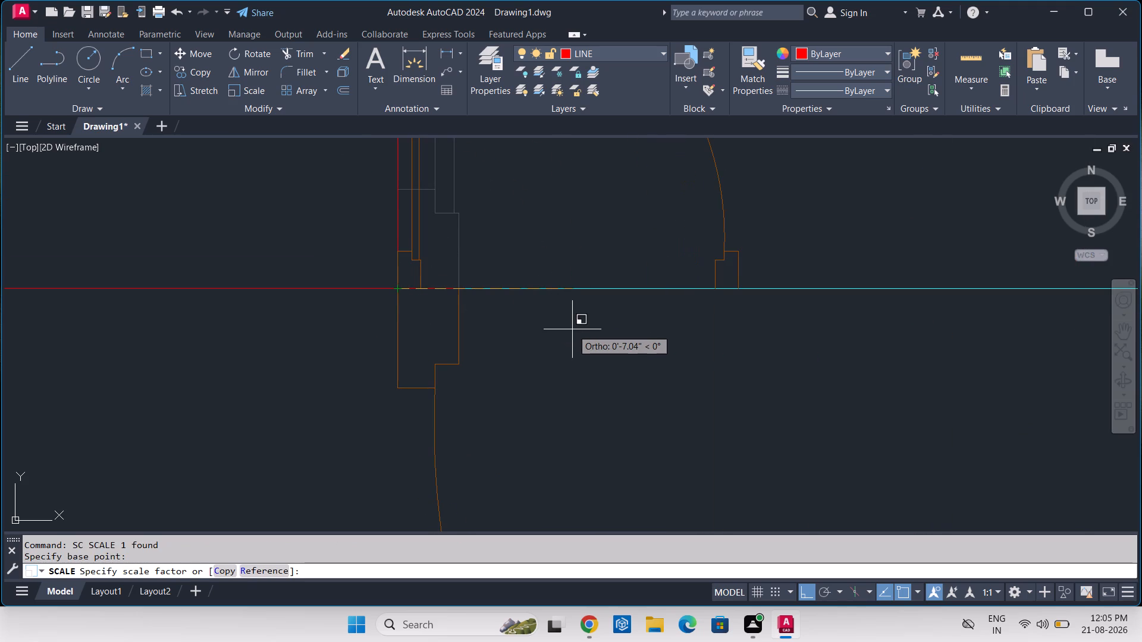
pyautogui.click(278, 567)
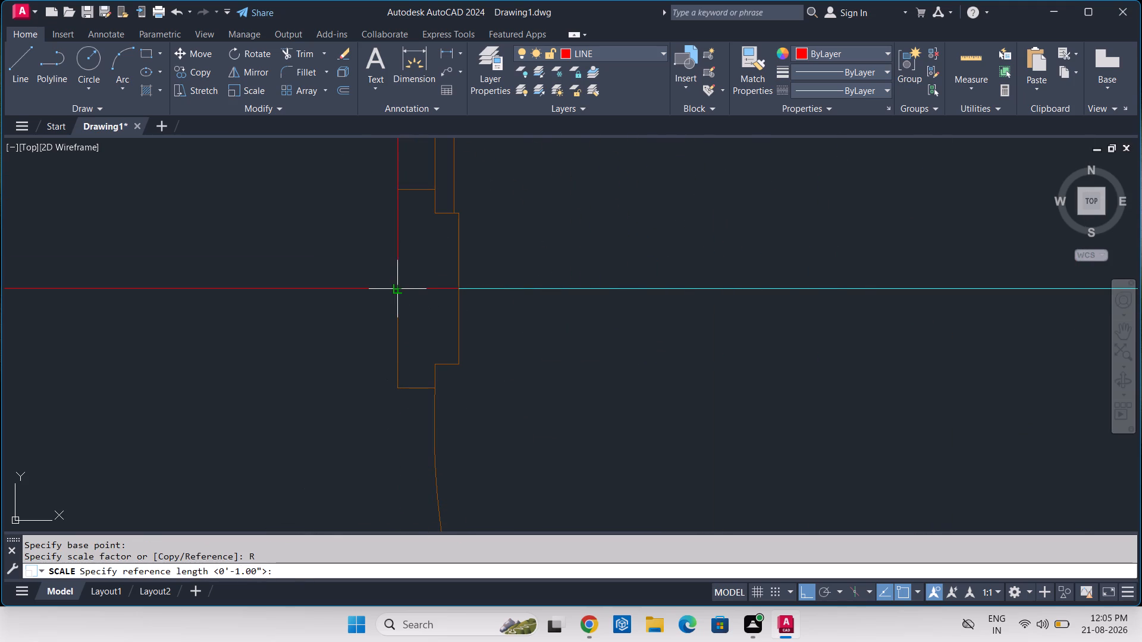
pyautogui.click(397, 290)
pyautogui.scroll(-3, 727, 320)
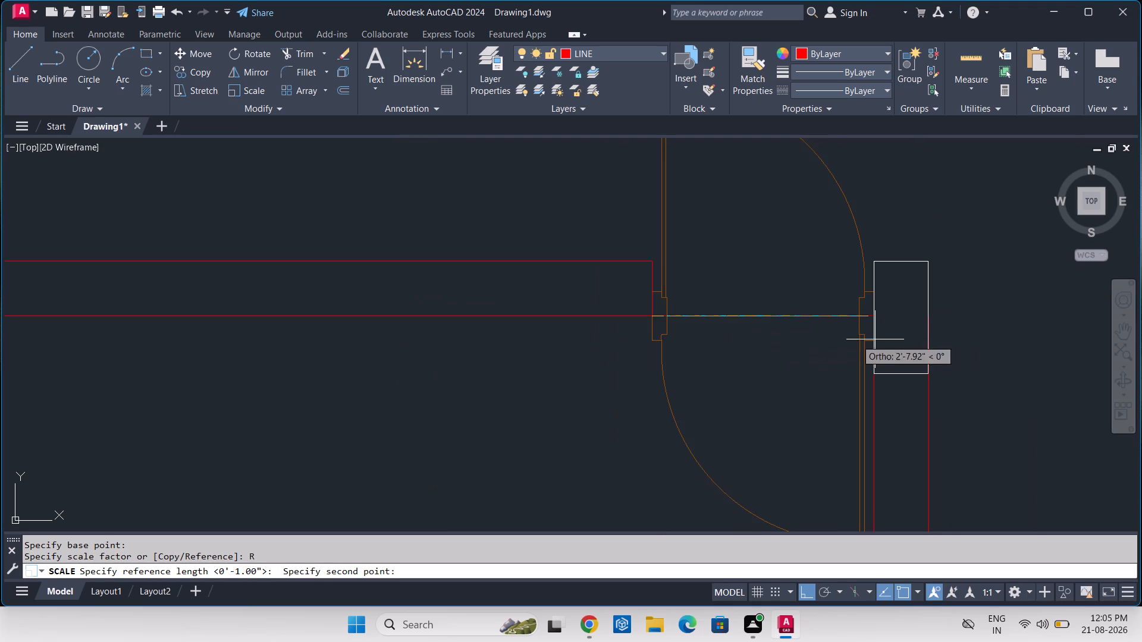
pyautogui.scroll(5, 874, 331)
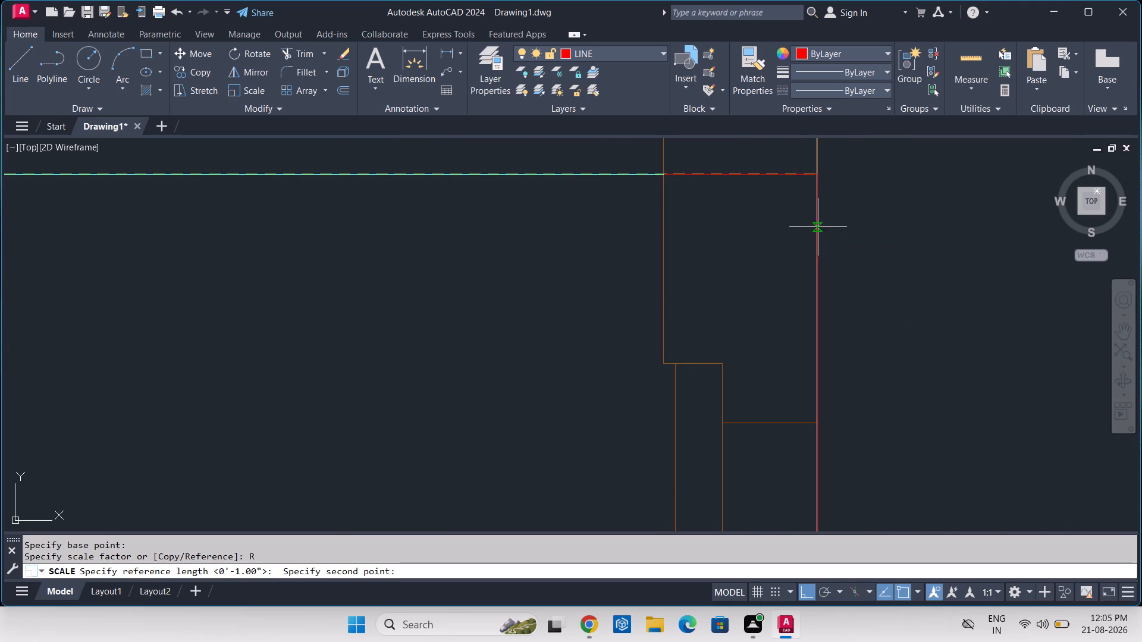
pyautogui.moveTo(818, 227); pyautogui.dragTo(768, 452, button='middle')
pyautogui.scroll(3, 770, 404)
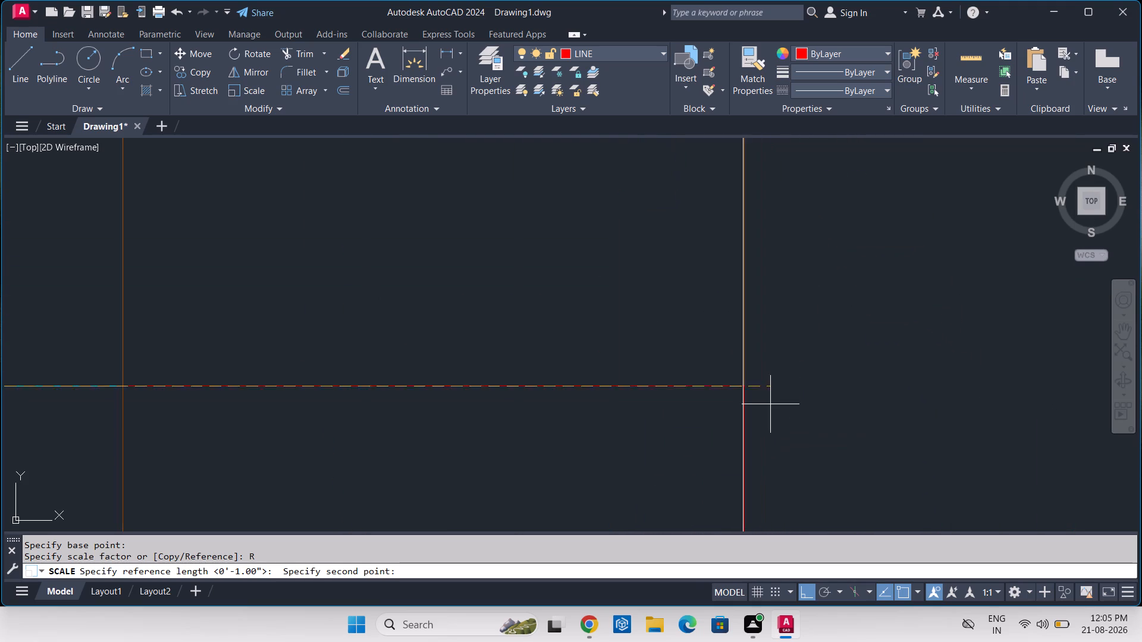
pyautogui.scroll(1, 770, 404)
pyautogui.scroll(3, 725, 379)
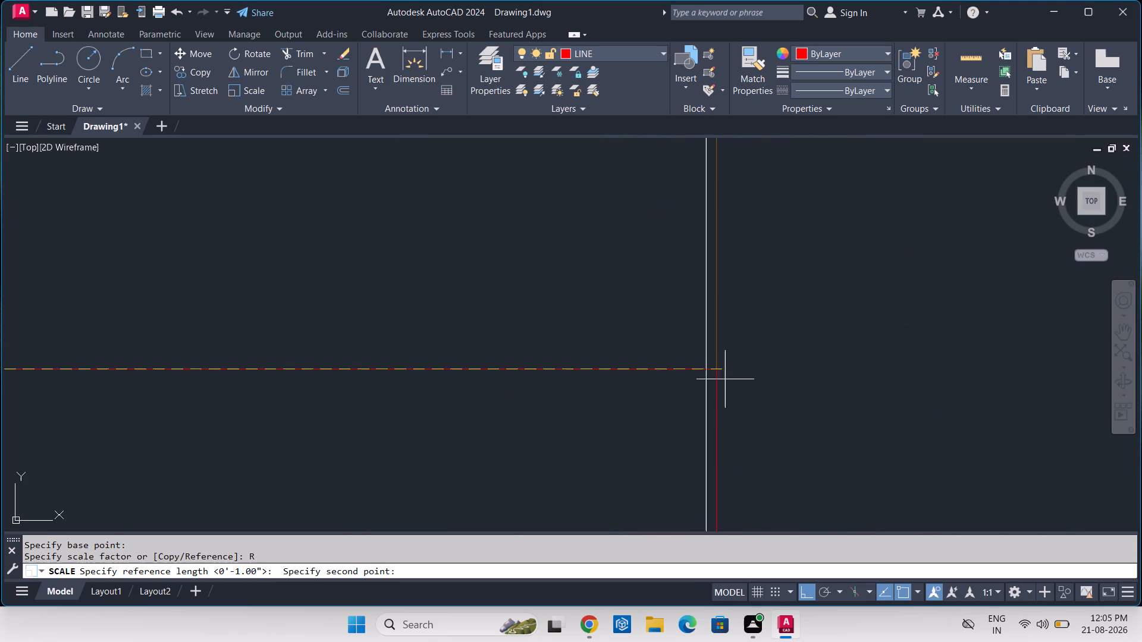
pyautogui.scroll(4, 725, 379)
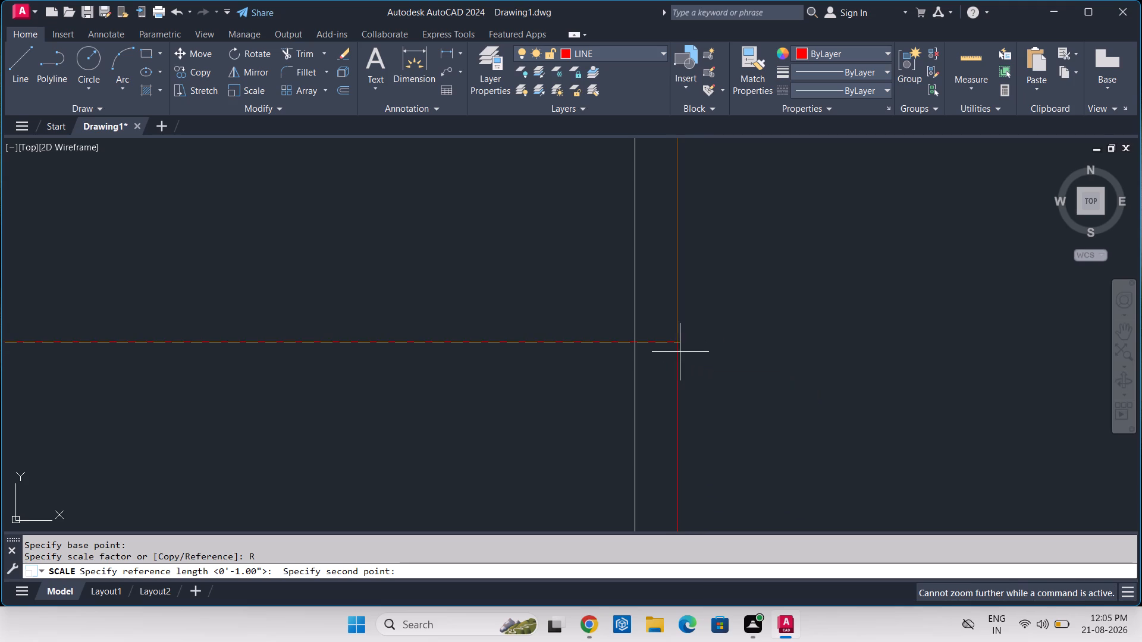
pyautogui.click(676, 344)
pyautogui.scroll(-7, 791, 350)
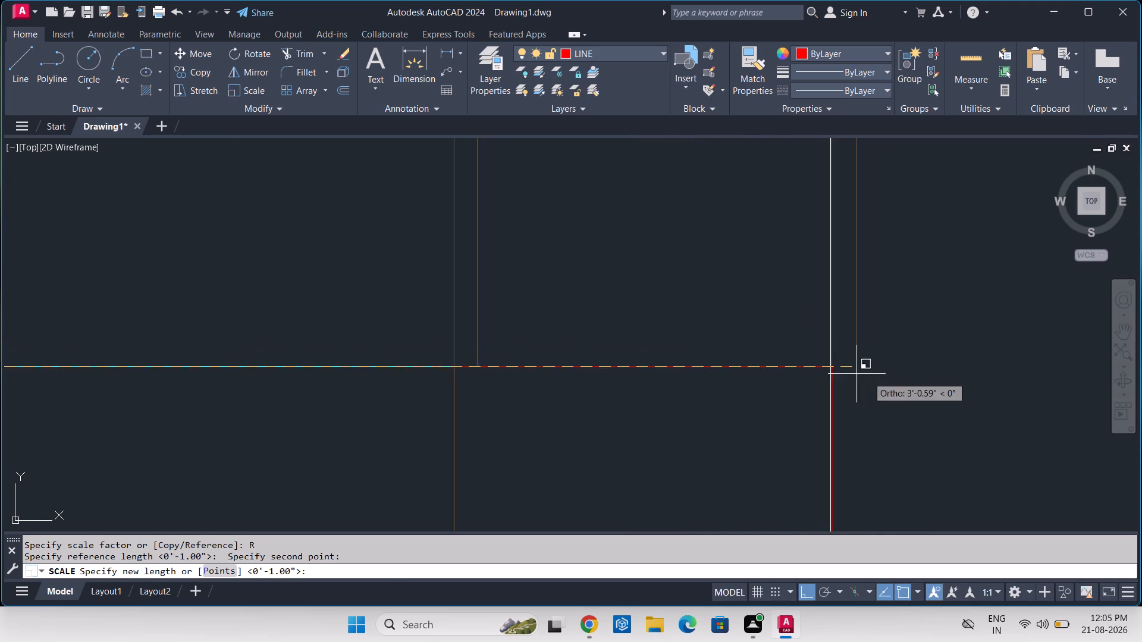
pyautogui.scroll(-8, 892, 377)
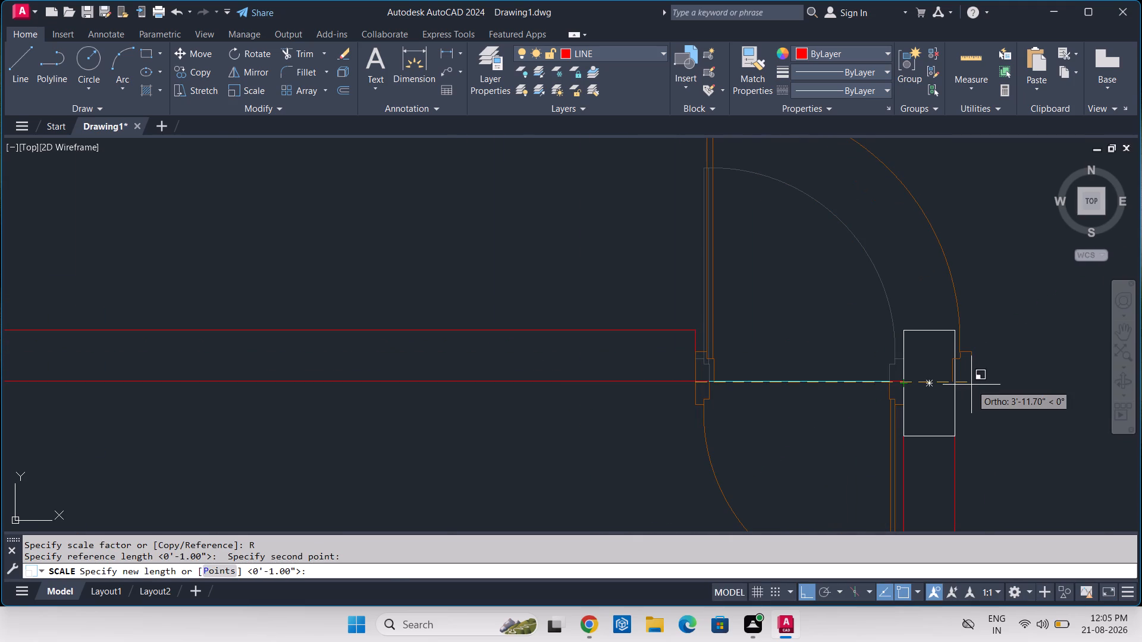
pyautogui.write("4'")
pyautogui.press('Return')
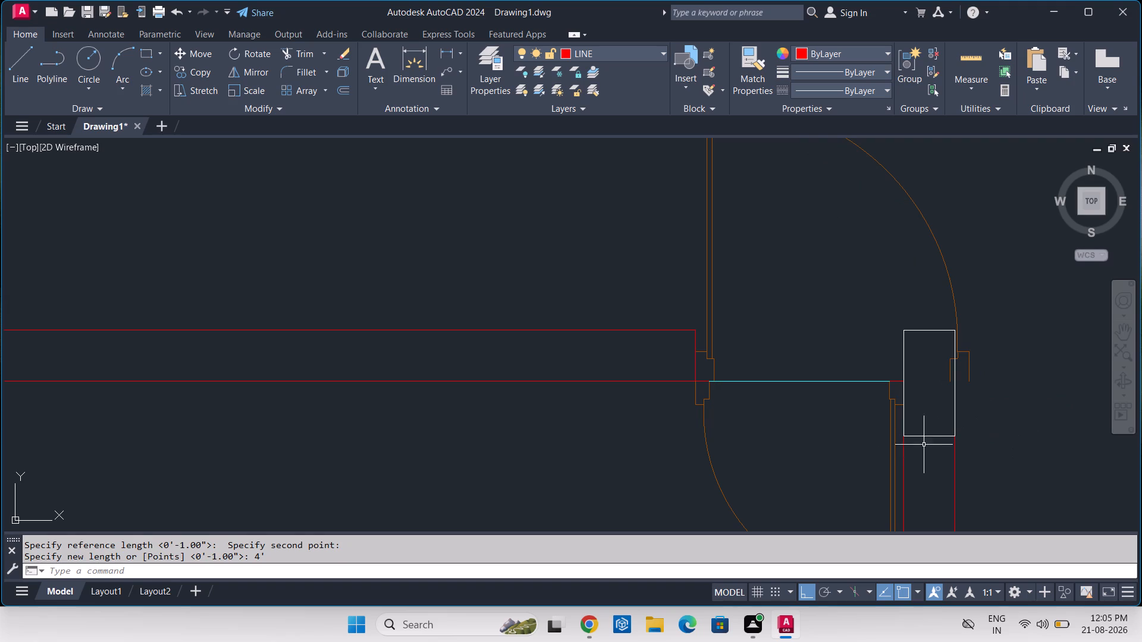
# Scale the lower door from its left jamb's outer corner, using its overall width as reference and 4' as the new length.
pyautogui.moveTo(871, 455); pyautogui.dragTo(901, 407, button='middle')
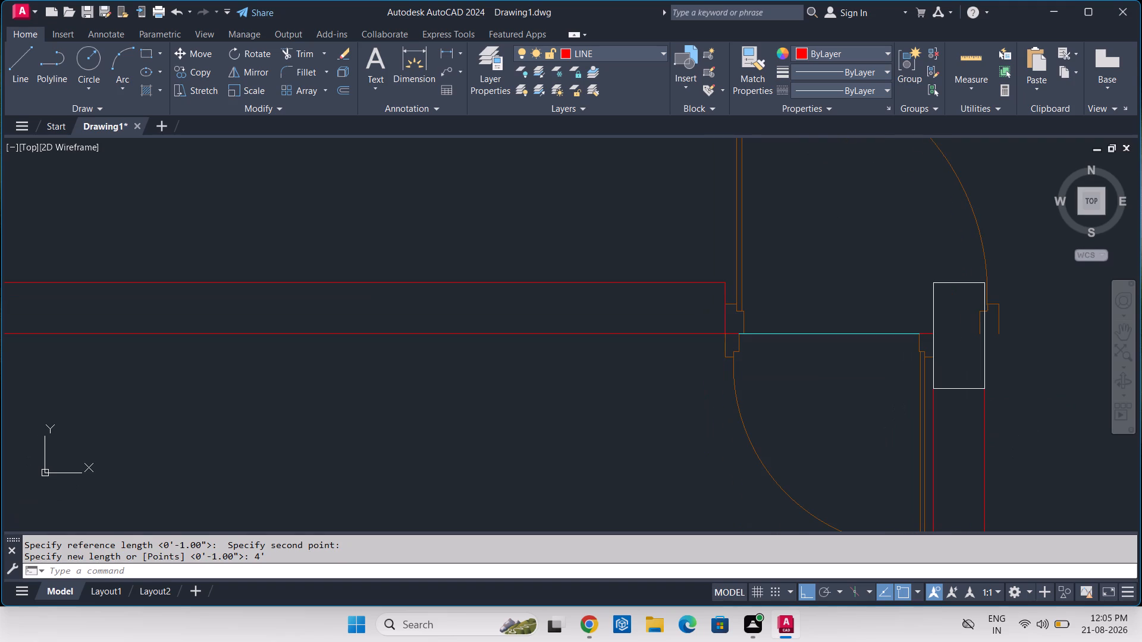
pyautogui.click(817, 433)
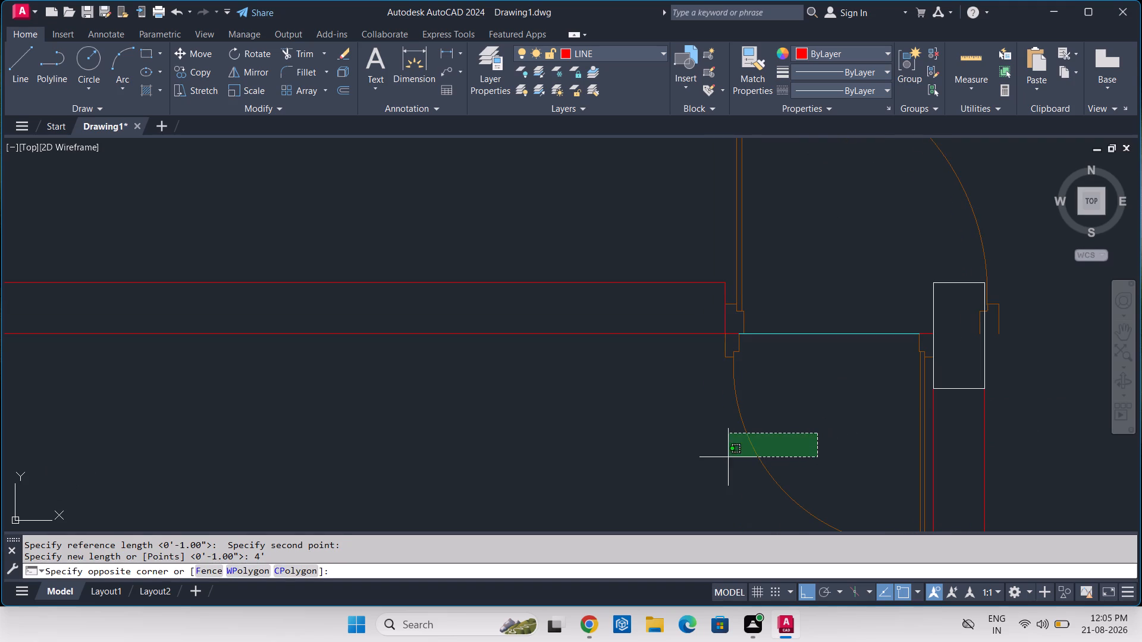
pyautogui.click(726, 457)
pyautogui.write('SC')
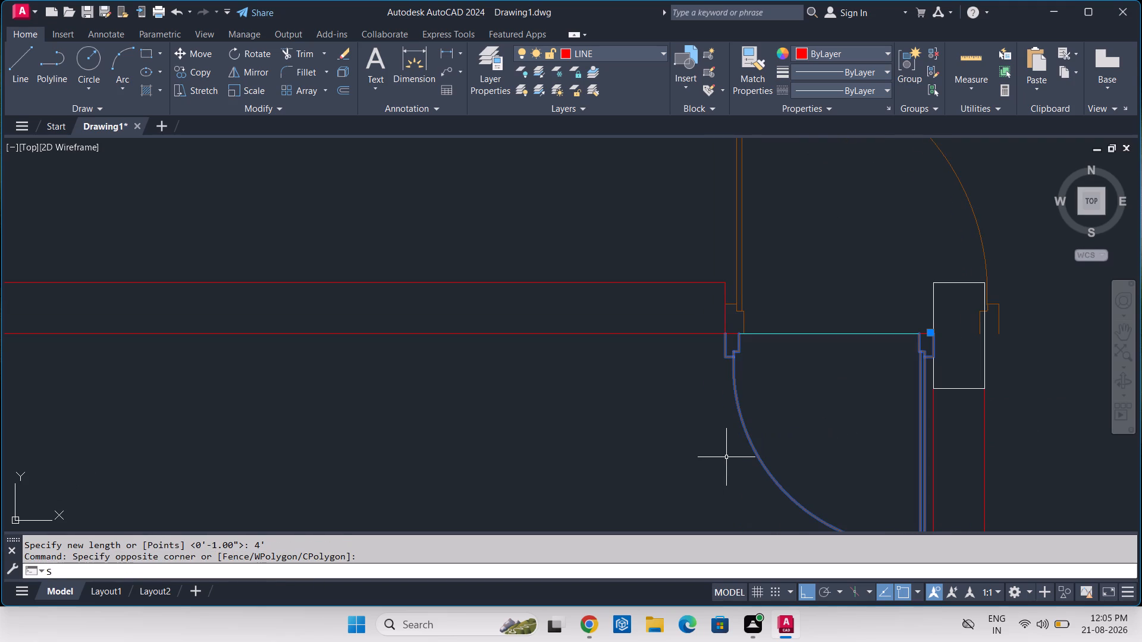
pyautogui.press('space')
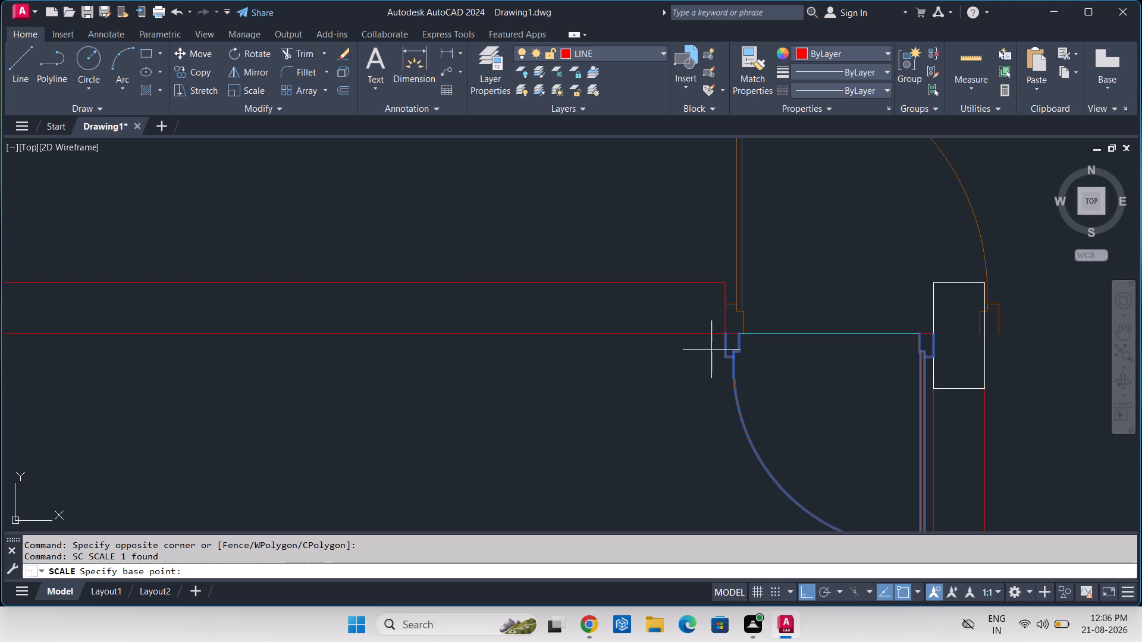
pyautogui.scroll(2, 711, 348)
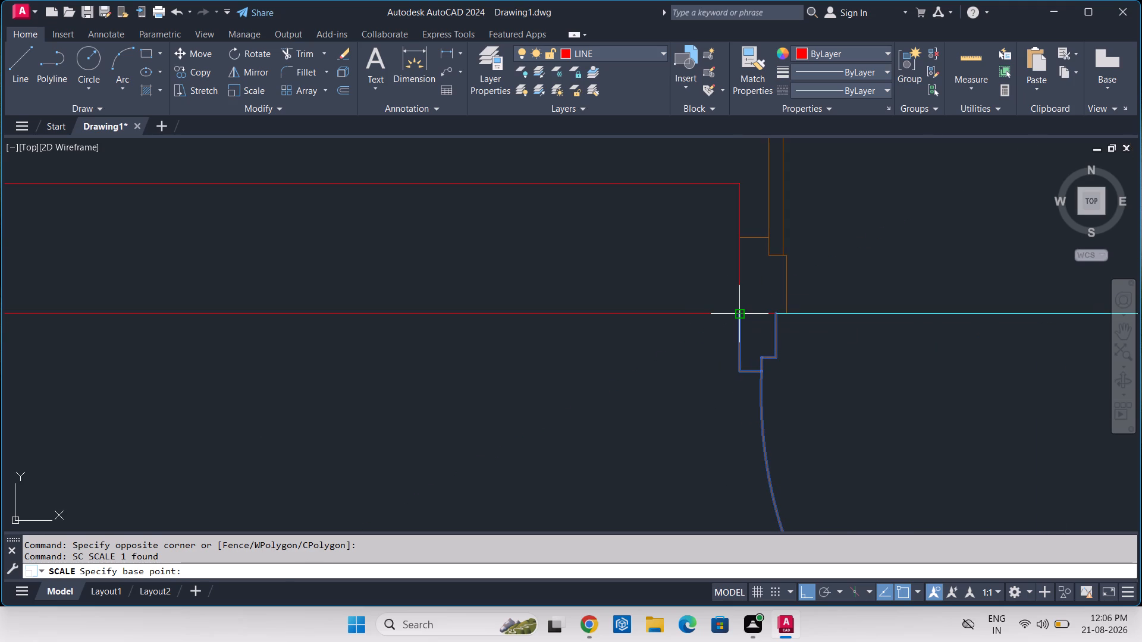
pyautogui.click(742, 315)
pyautogui.scroll(-2, 909, 353)
pyautogui.moveTo(895, 348); pyautogui.dragTo(736, 374, button='middle')
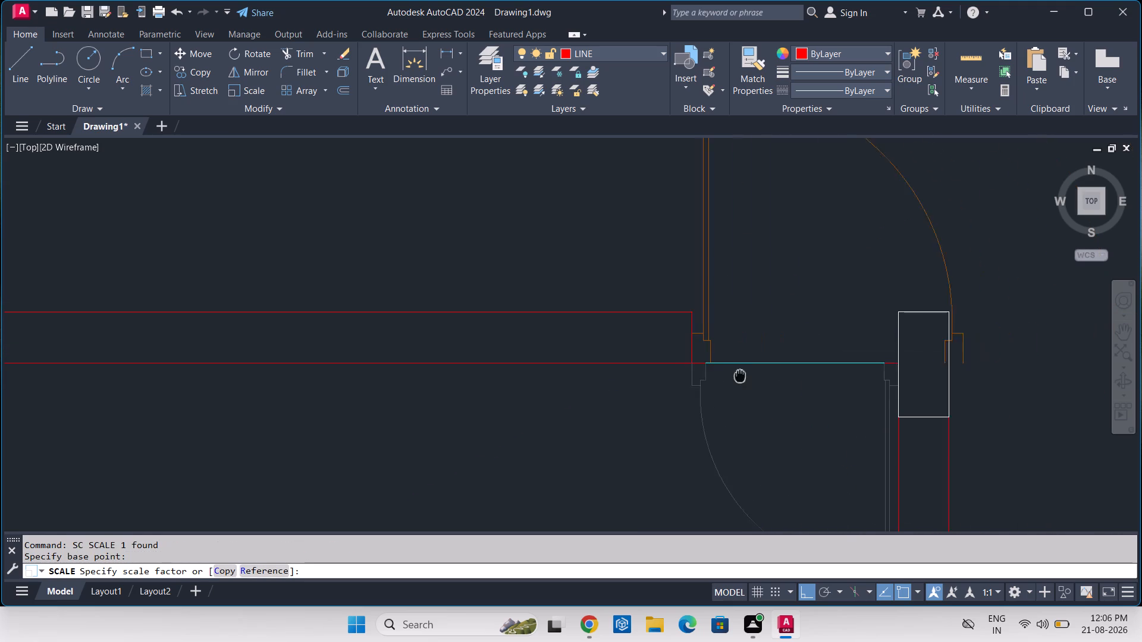
pyautogui.moveTo(736, 374); pyautogui.dragTo(735, 374, button='middle')
pyautogui.scroll(3, 893, 363)
pyautogui.moveTo(862, 358); pyautogui.dragTo(861, 358, button='middle')
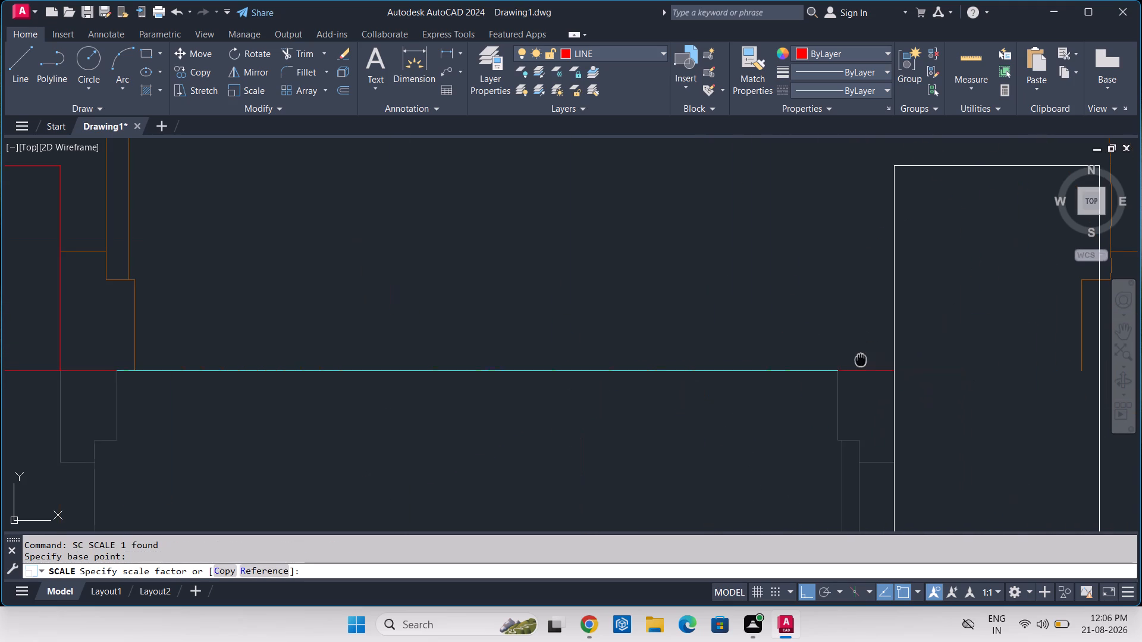
pyautogui.moveTo(861, 358); pyautogui.dragTo(622, 360, button='middle')
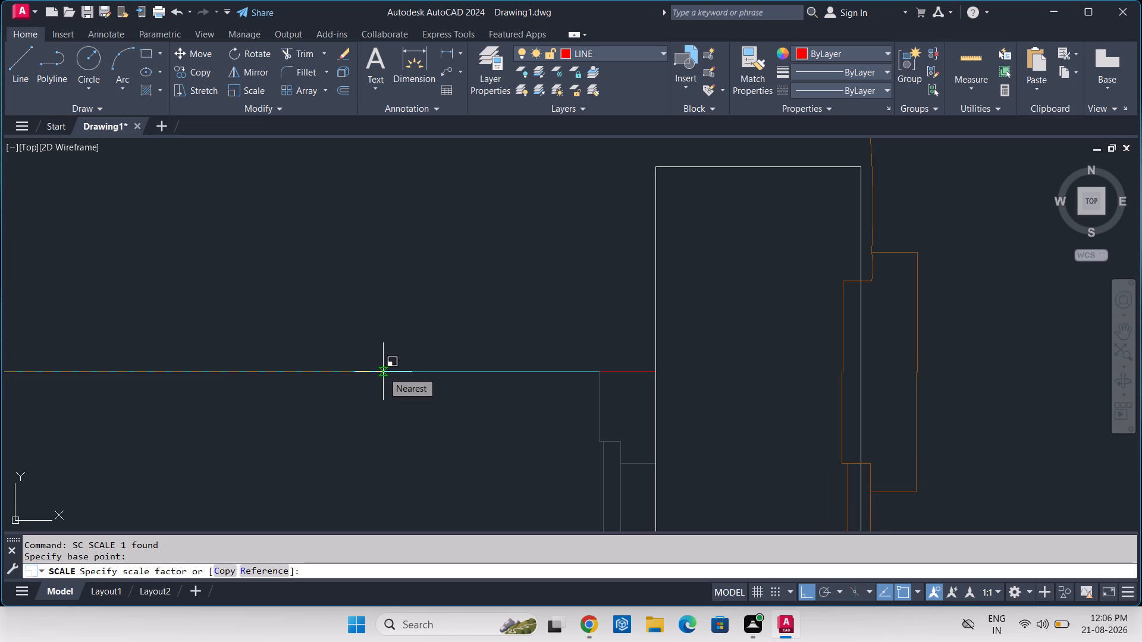
pyautogui.scroll(2, 383, 372)
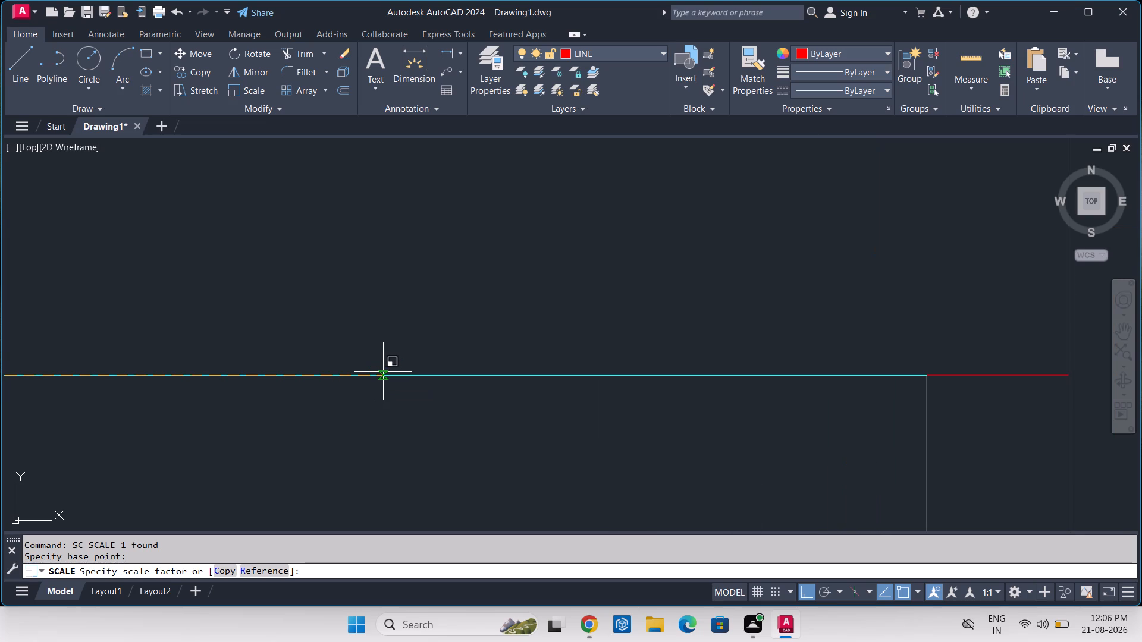
pyautogui.moveTo(383, 372); pyautogui.dragTo(27, 319, button='middle')
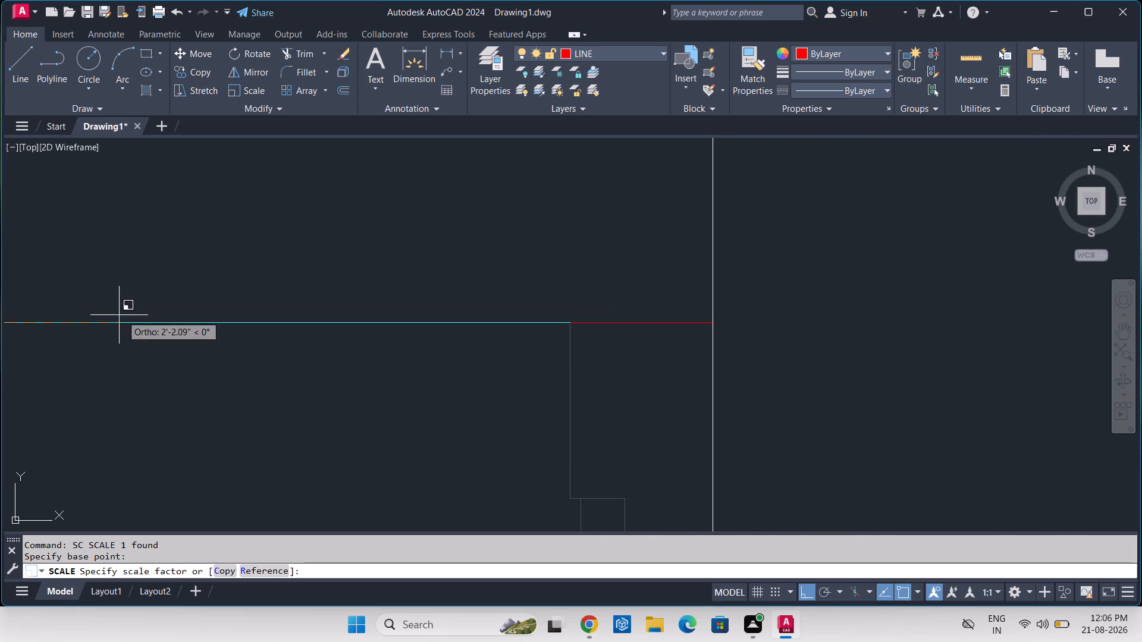
pyautogui.moveTo(163, 314); pyautogui.dragTo(65, 313, button='middle')
pyautogui.scroll(1, 63, 313)
pyautogui.scroll(-2, 62, 313)
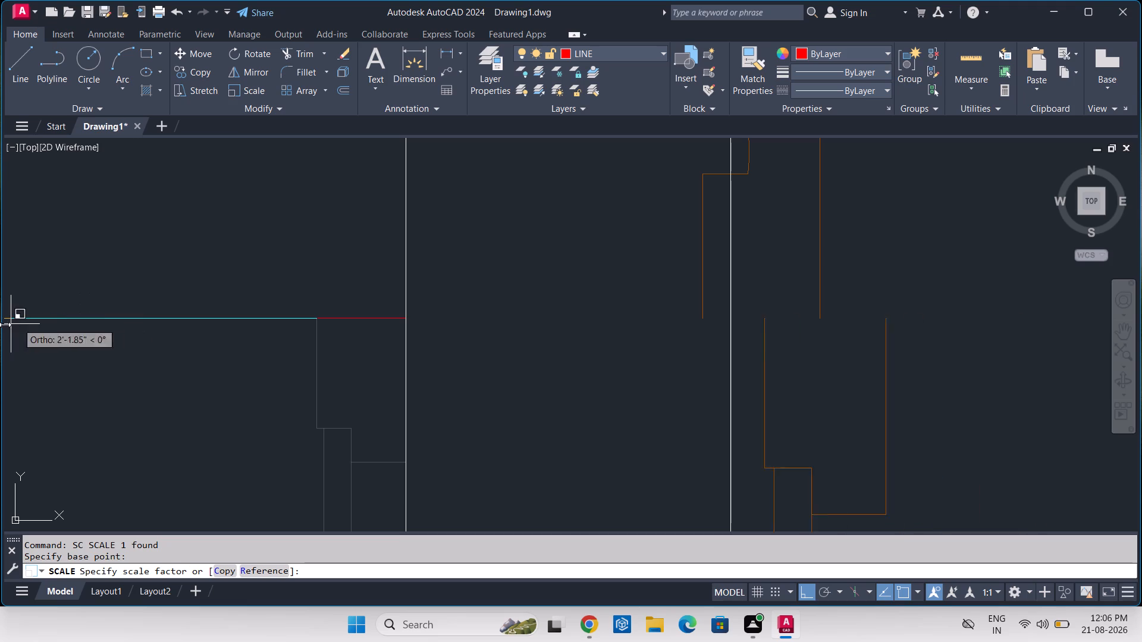
pyautogui.scroll(-3, 133, 316)
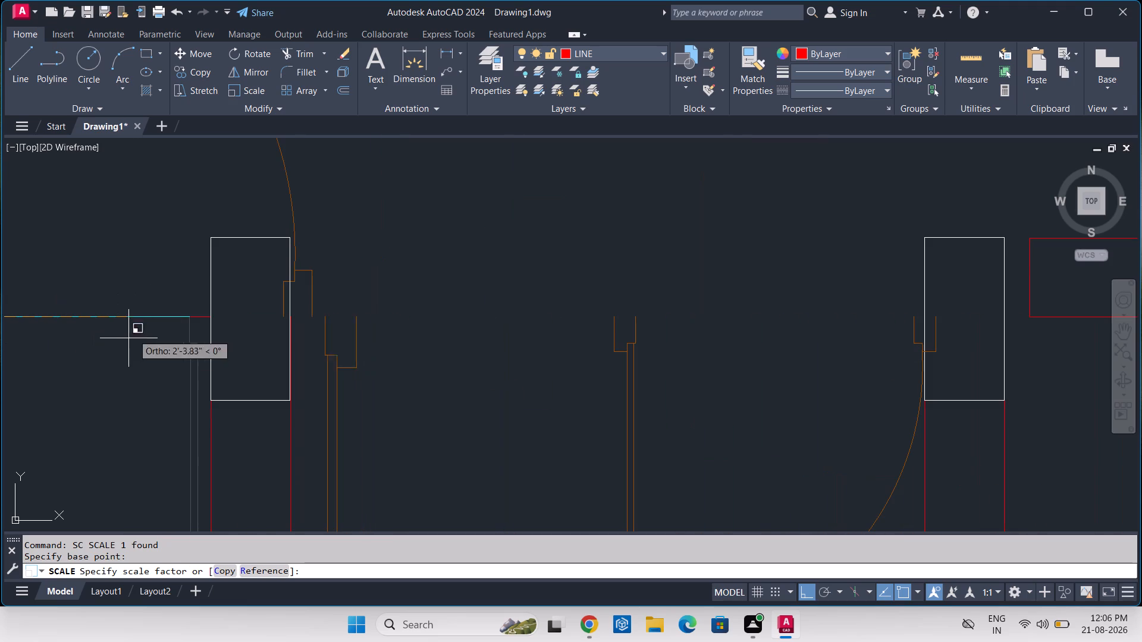
pyautogui.click(275, 568)
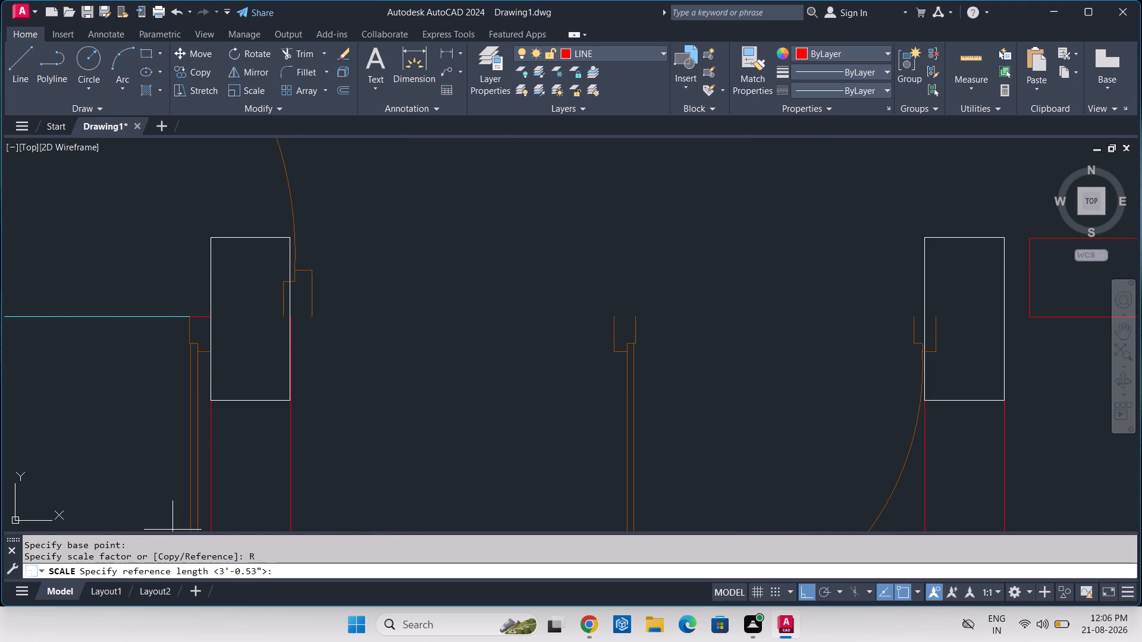
pyautogui.scroll(-3, 388, 462)
pyautogui.scroll(1, 261, 429)
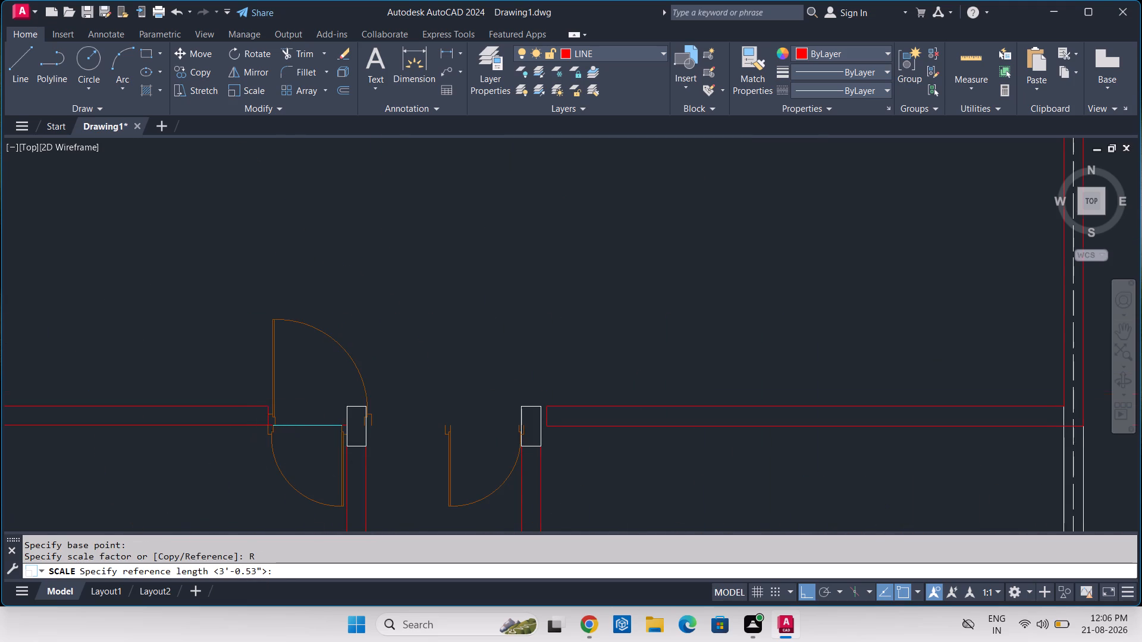
pyautogui.scroll(5, 261, 429)
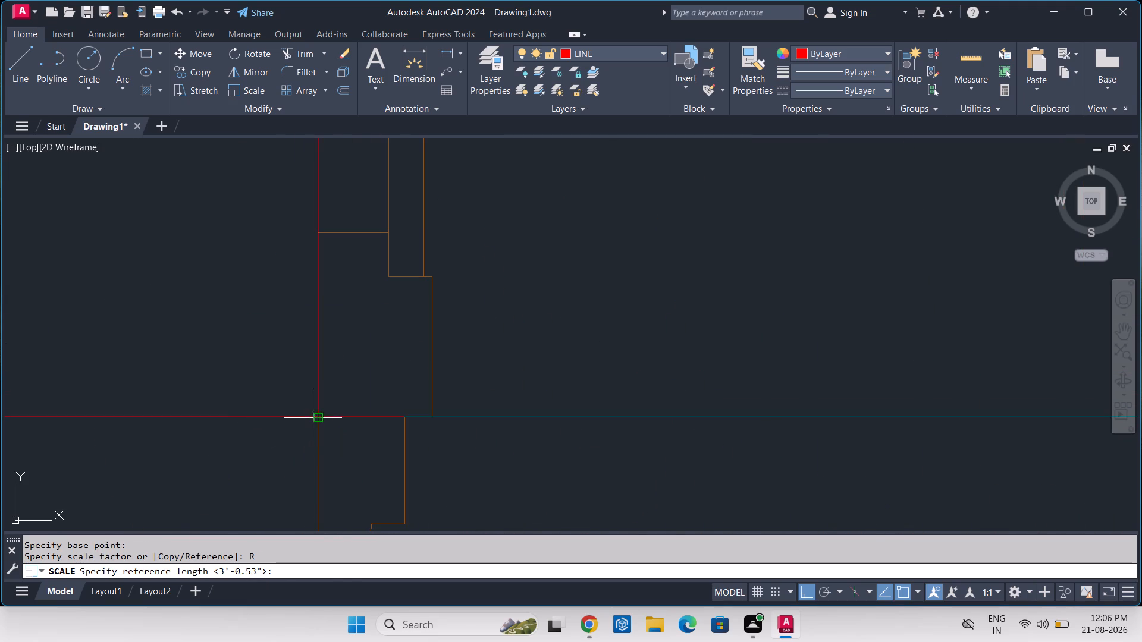
pyautogui.click(316, 418)
pyautogui.scroll(-3, 682, 425)
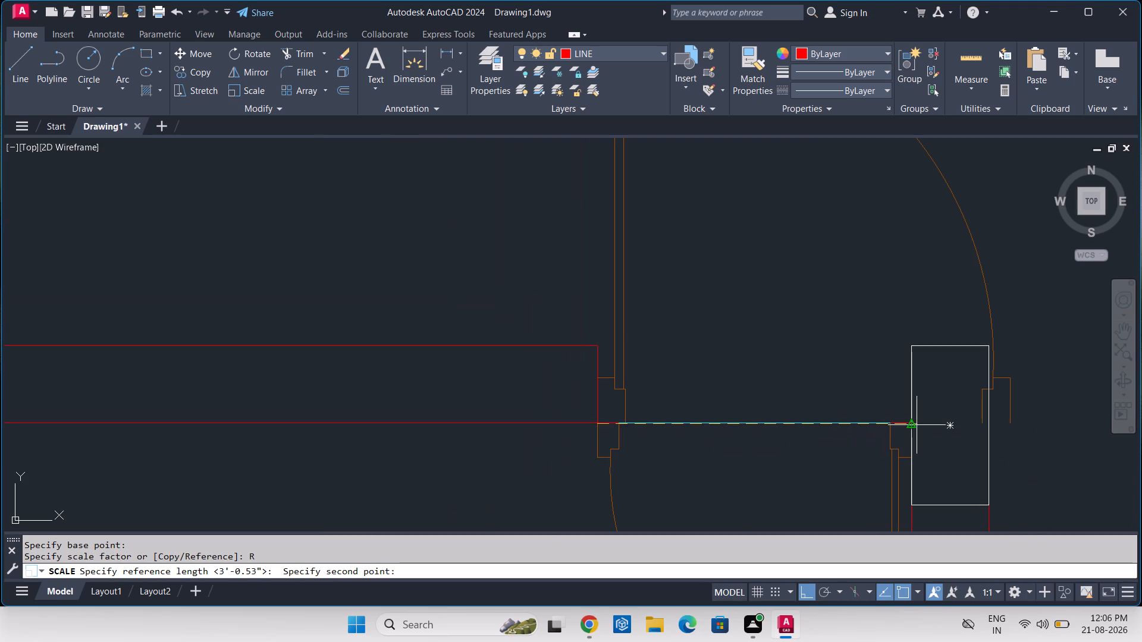
pyautogui.scroll(4, 918, 425)
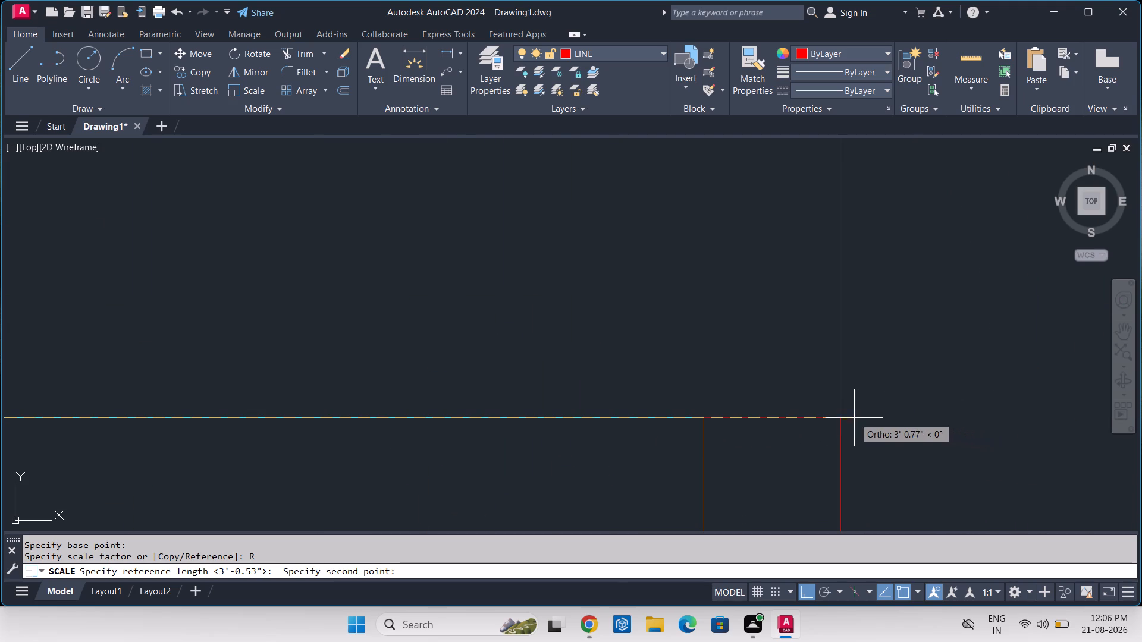
pyautogui.scroll(6, 854, 418)
pyautogui.moveTo(632, 429); pyautogui.dragTo(632, 428, button='middle')
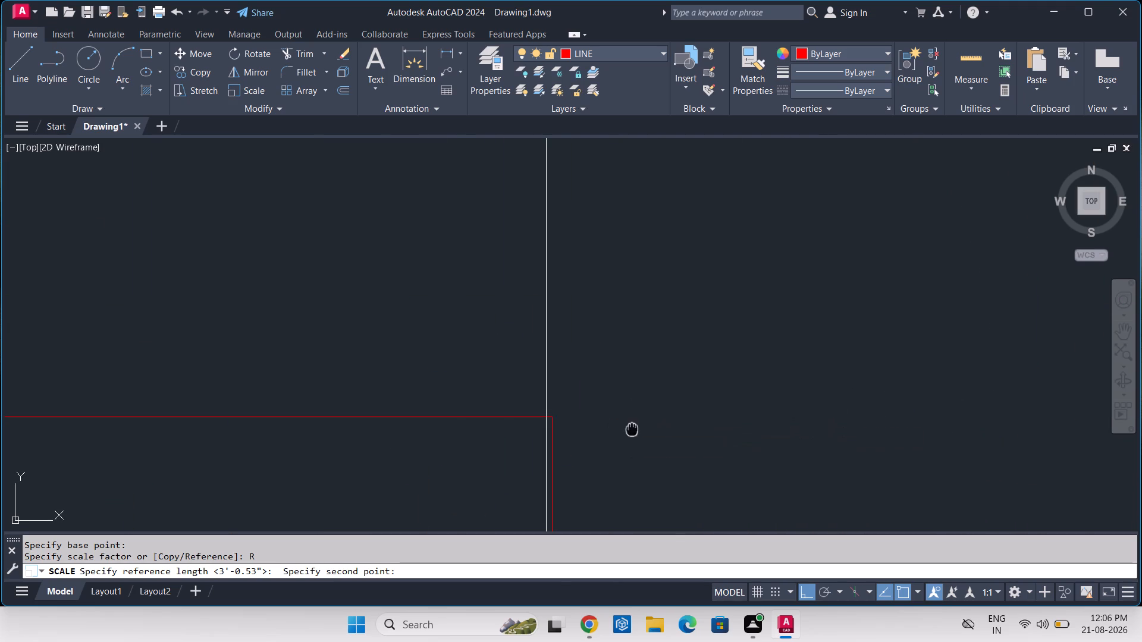
pyautogui.moveTo(632, 428); pyautogui.dragTo(839, 272, button='middle')
pyautogui.scroll(-4, 827, 301)
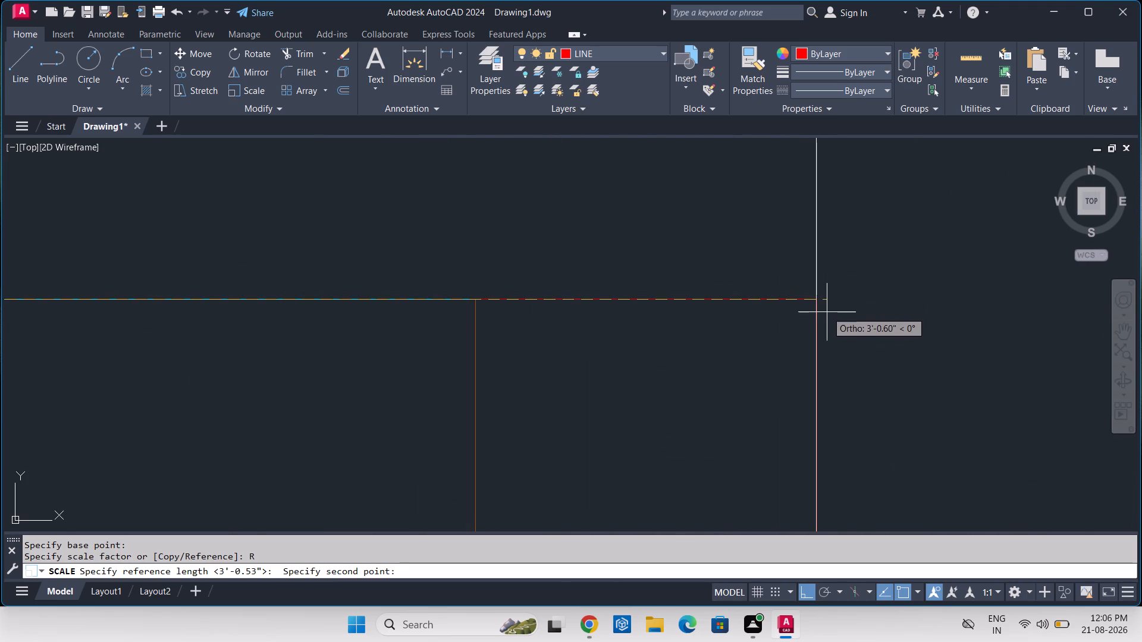
pyautogui.scroll(4, 820, 306)
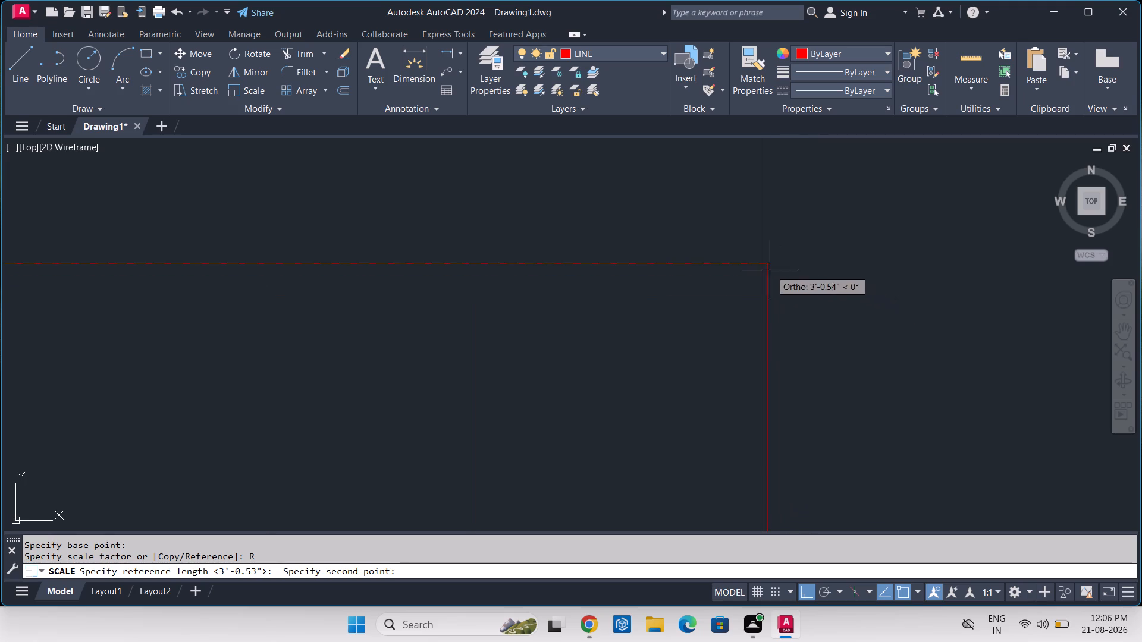
pyautogui.click(768, 265)
pyautogui.scroll(-8, 871, 289)
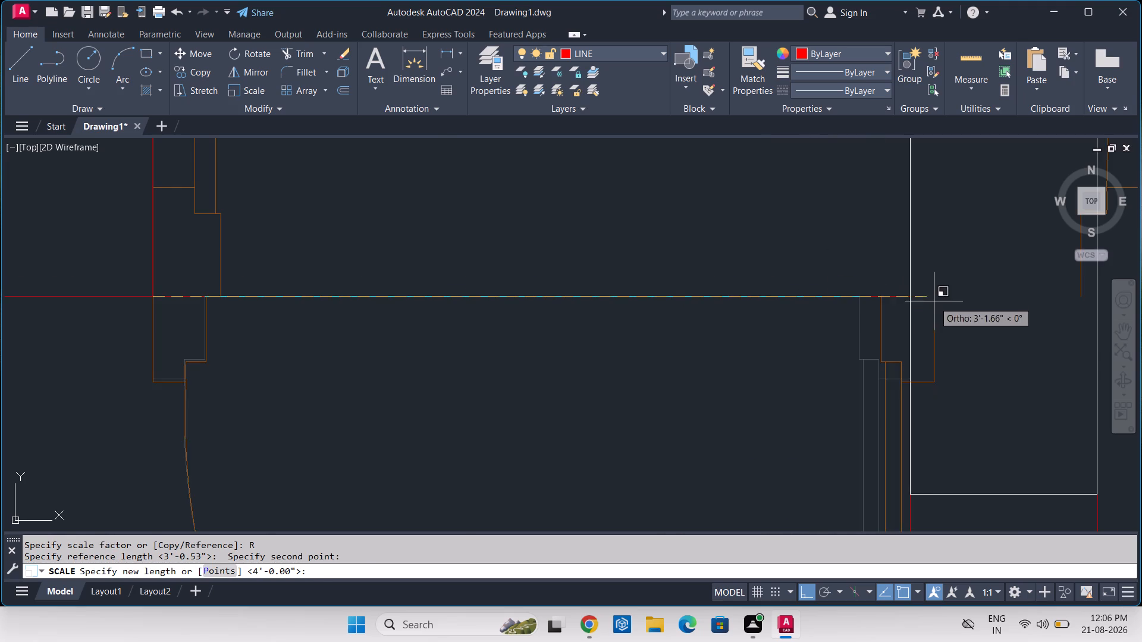
pyautogui.scroll(-2, 968, 320)
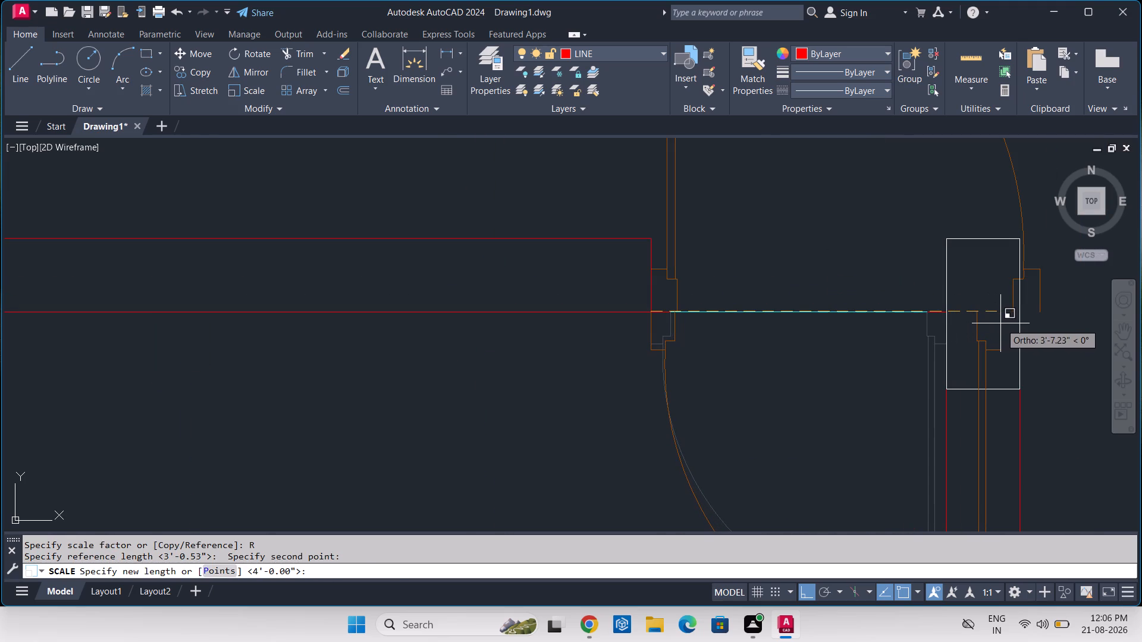
pyautogui.write("4'")
pyautogui.press('Return')
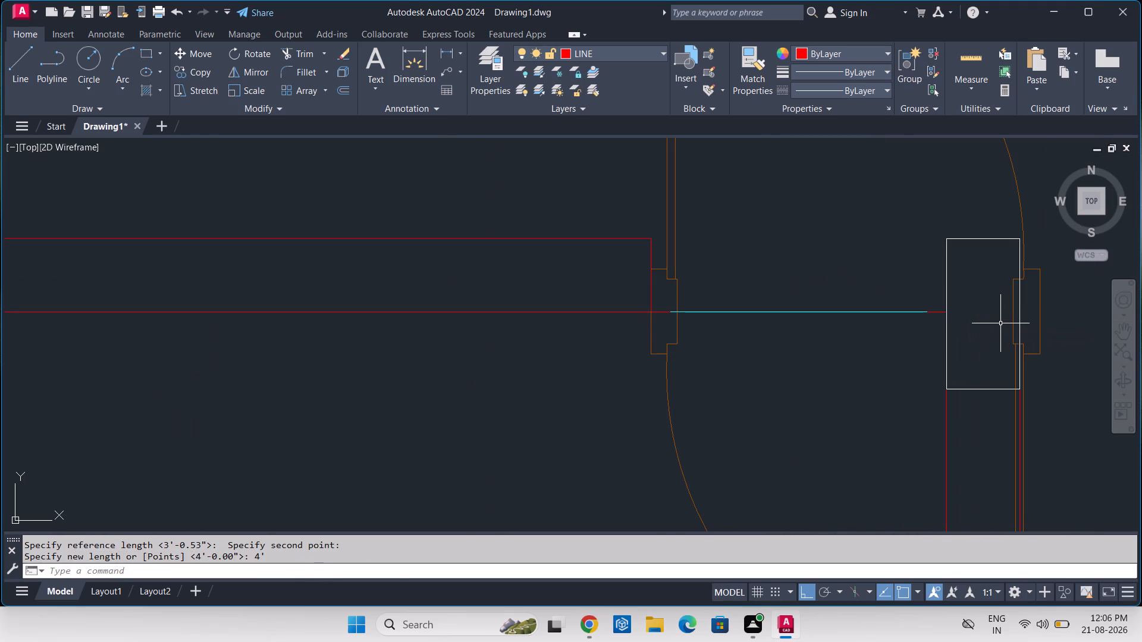
# Erase the cyan line across the double-swing door's opening and the short red line joining it to the column.
pyautogui.scroll(-1, 1062, 389)
pyautogui.moveTo(1061, 396); pyautogui.dragTo(1018, 404, button='middle')
pyautogui.scroll(1, 891, 339)
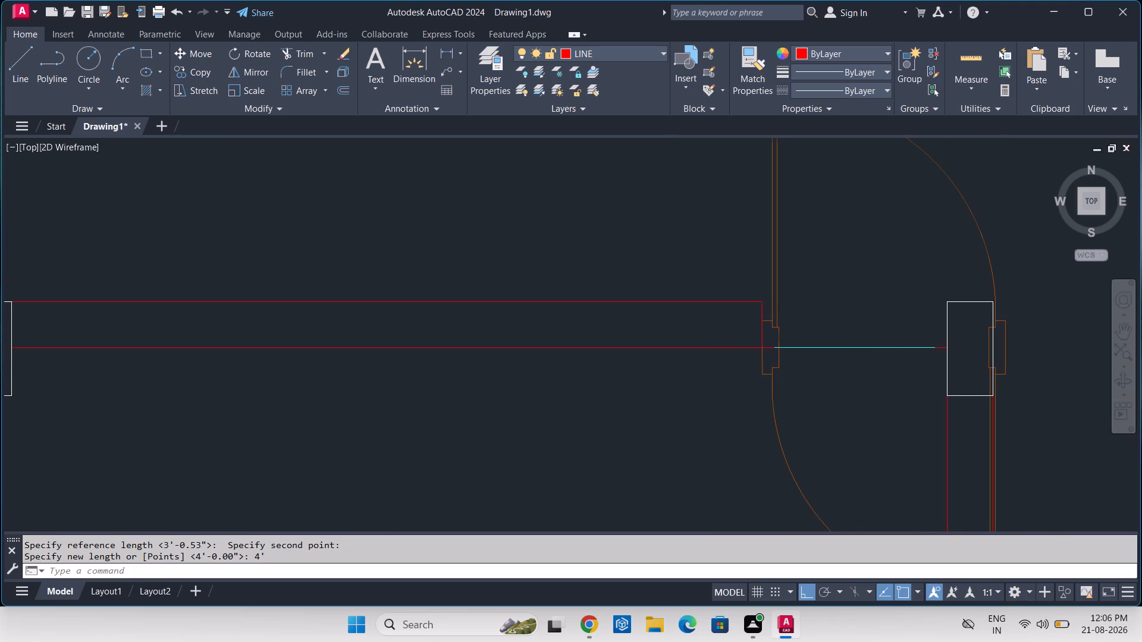
pyautogui.scroll(2, 891, 339)
pyautogui.click(1038, 354)
pyautogui.click(972, 393)
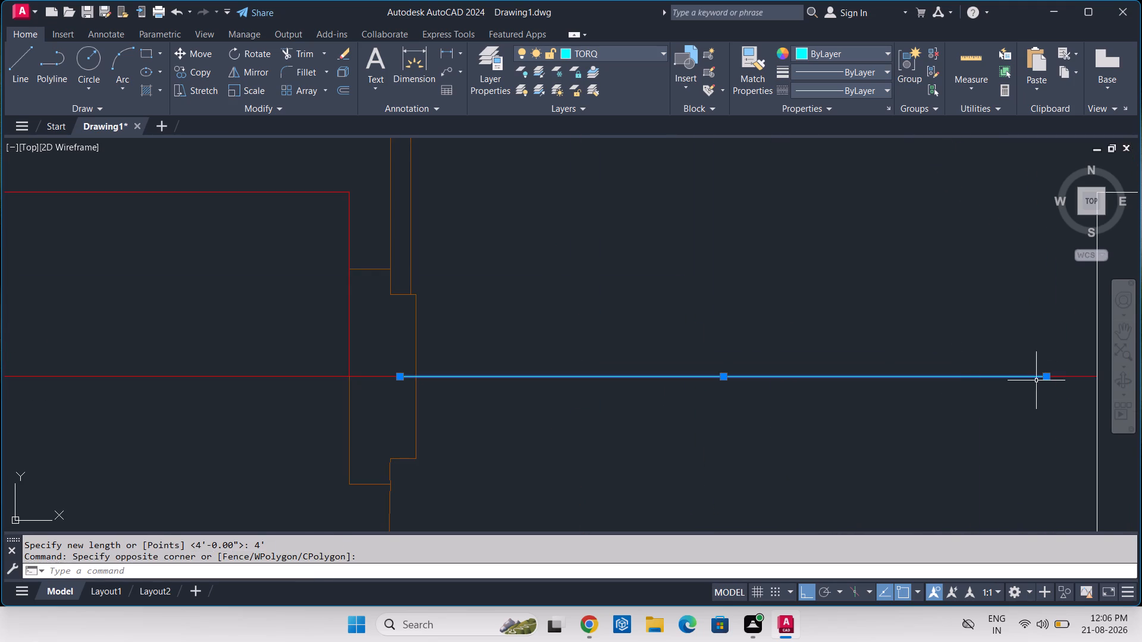
pyautogui.click(1065, 374)
pyautogui.click(1053, 400)
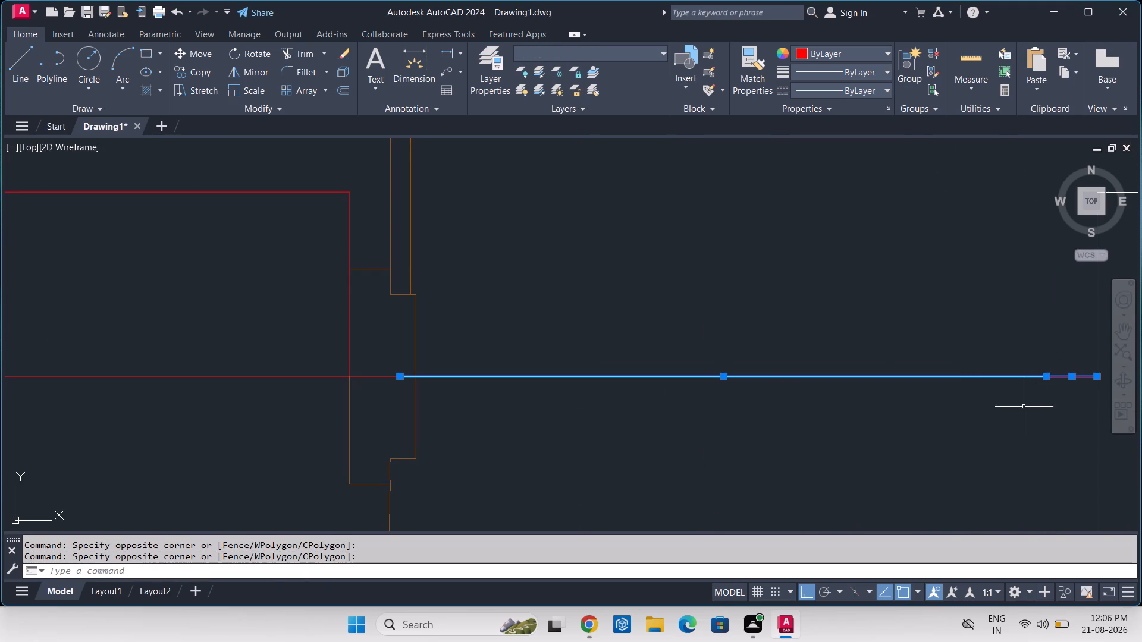
pyautogui.press('Delete')
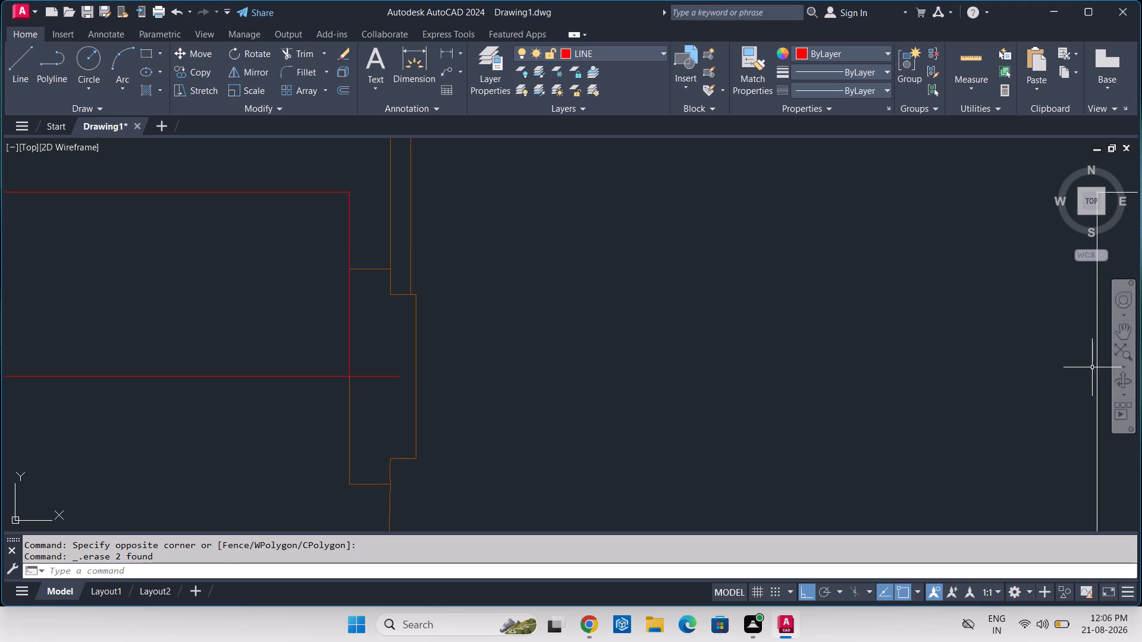
# Extend the wall's lower line through the double-swing door's left jamb to the jamb's inner face.
pyautogui.write('EX')
pyautogui.press('space')
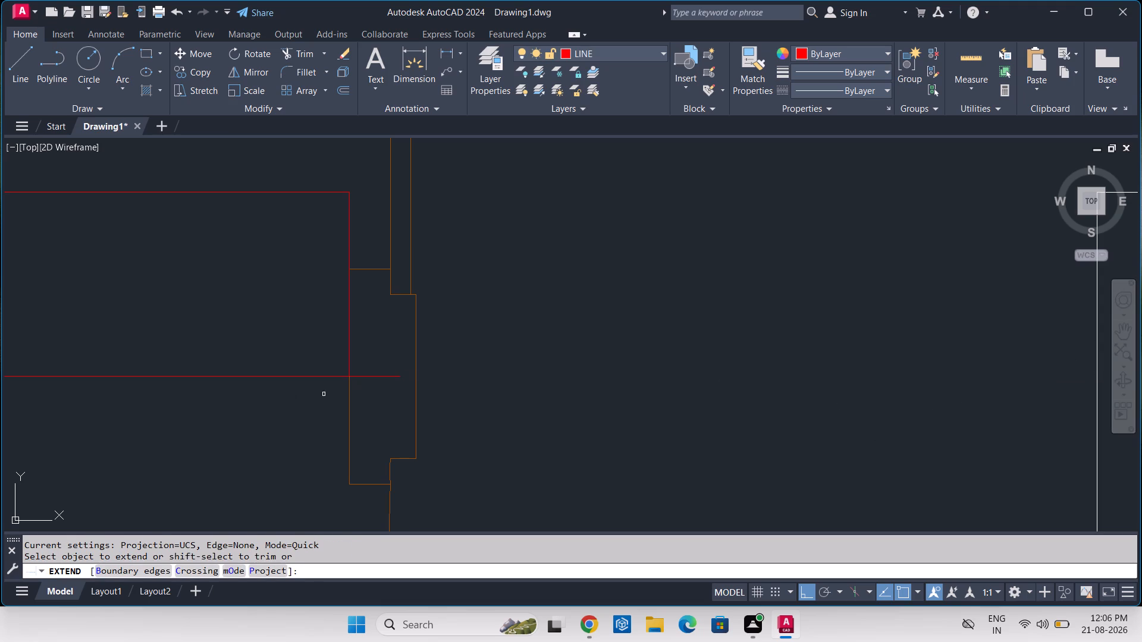
pyautogui.click(365, 379)
pyautogui.scroll(-3, 531, 424)
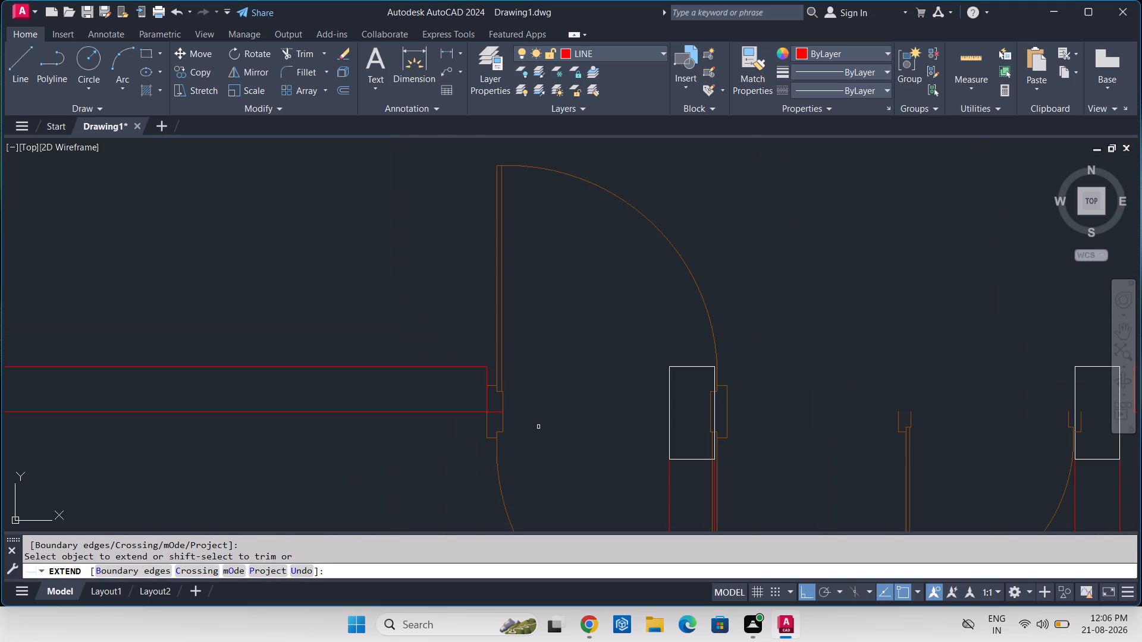
pyautogui.press('Escape')
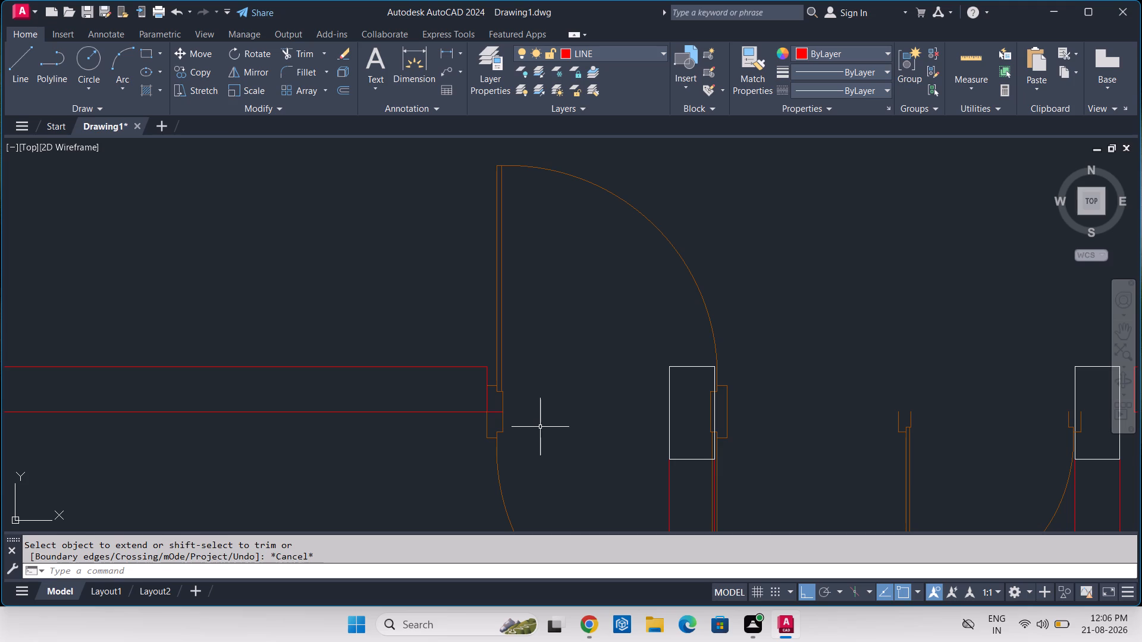
# Move the mirrored single door down out of the U-shaped walls, placing it just below their bottom wall.
pyautogui.scroll(-3, 552, 431)
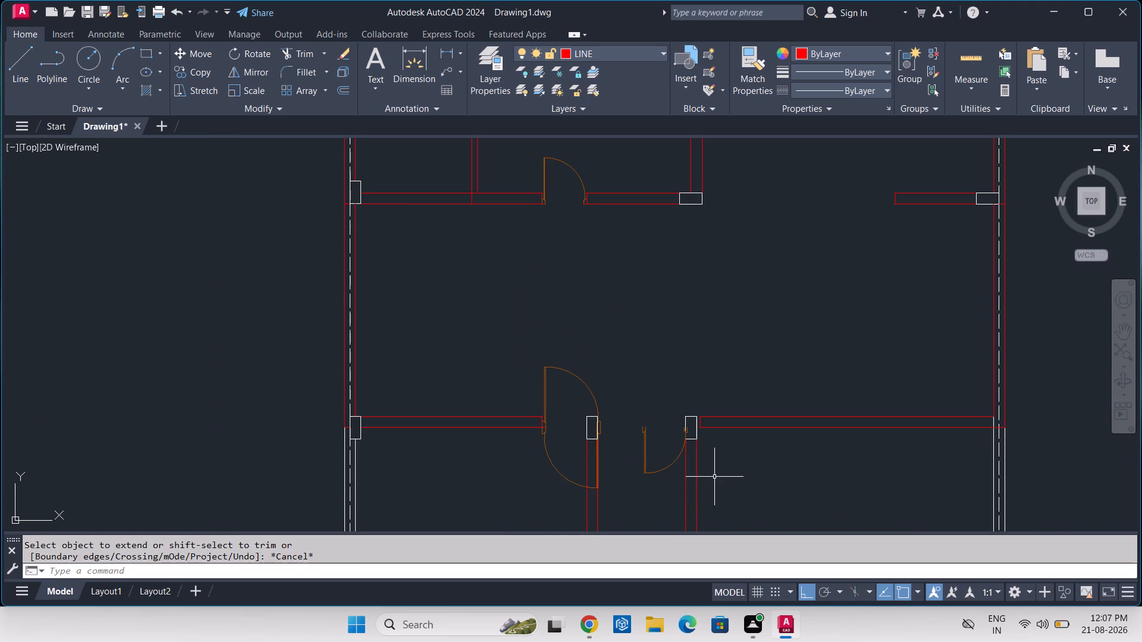
pyautogui.moveTo(715, 477); pyautogui.dragTo(713, 427, button='middle')
pyautogui.scroll(3, 654, 411)
pyautogui.click(657, 409)
pyautogui.click(581, 434)
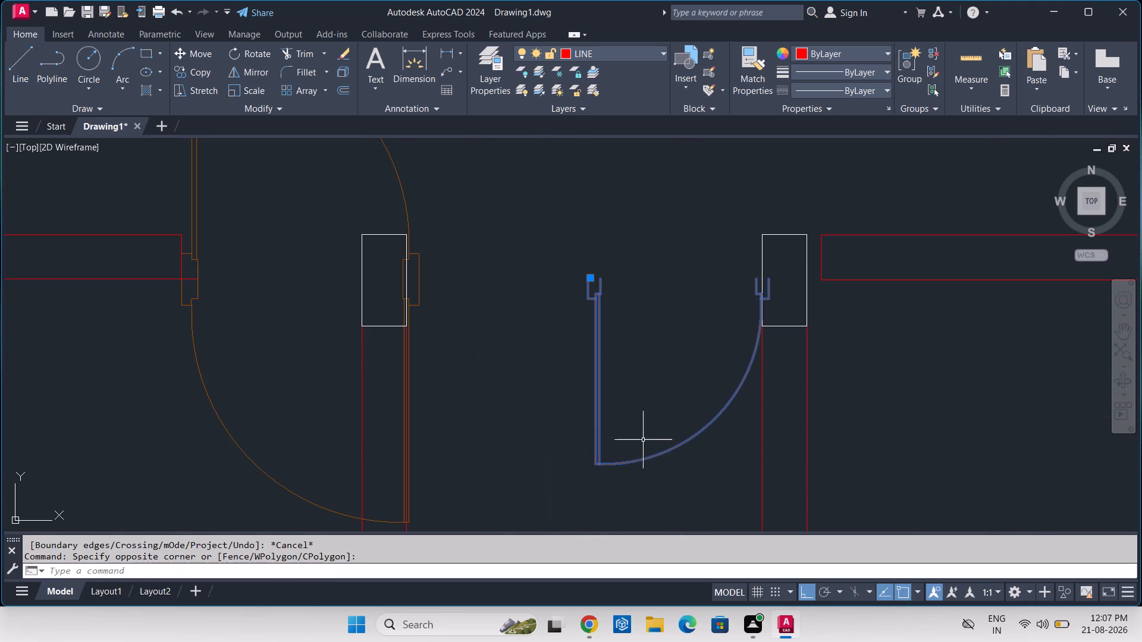
pyautogui.write('M')
pyautogui.press('space')
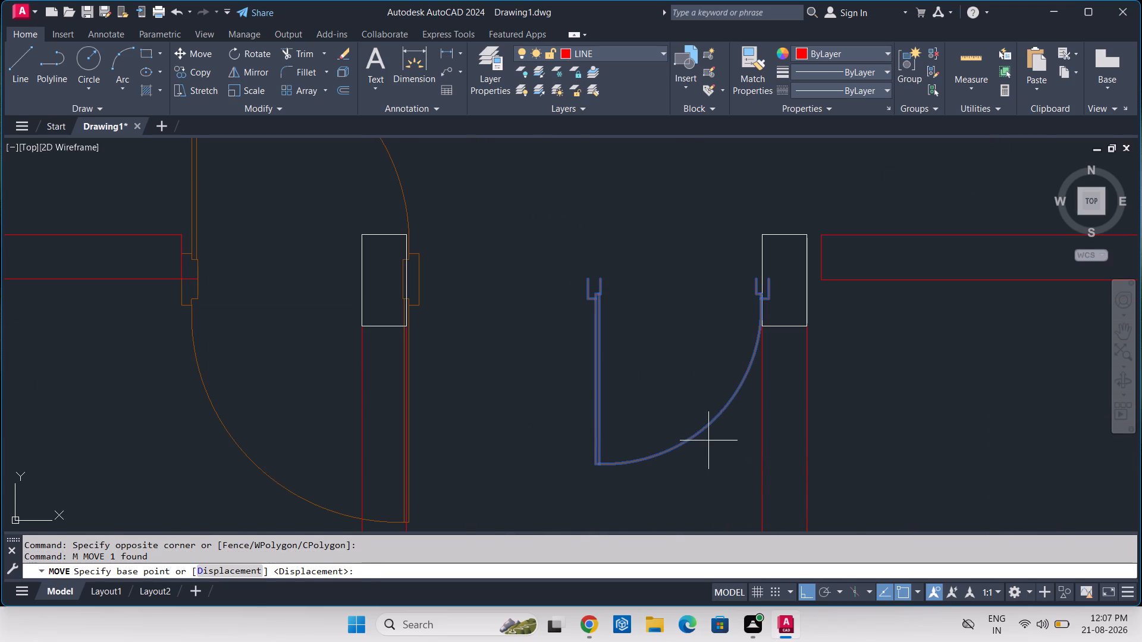
pyautogui.click(704, 435)
pyautogui.scroll(-5, 705, 454)
pyautogui.moveTo(692, 490); pyautogui.dragTo(683, 447, button='middle')
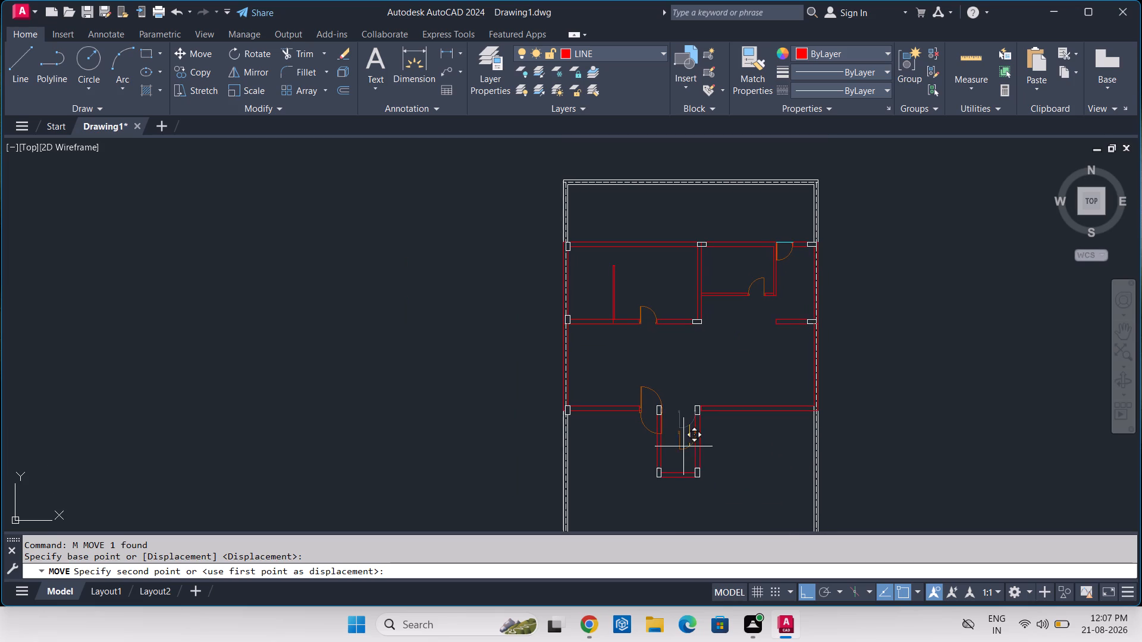
pyautogui.click(682, 511)
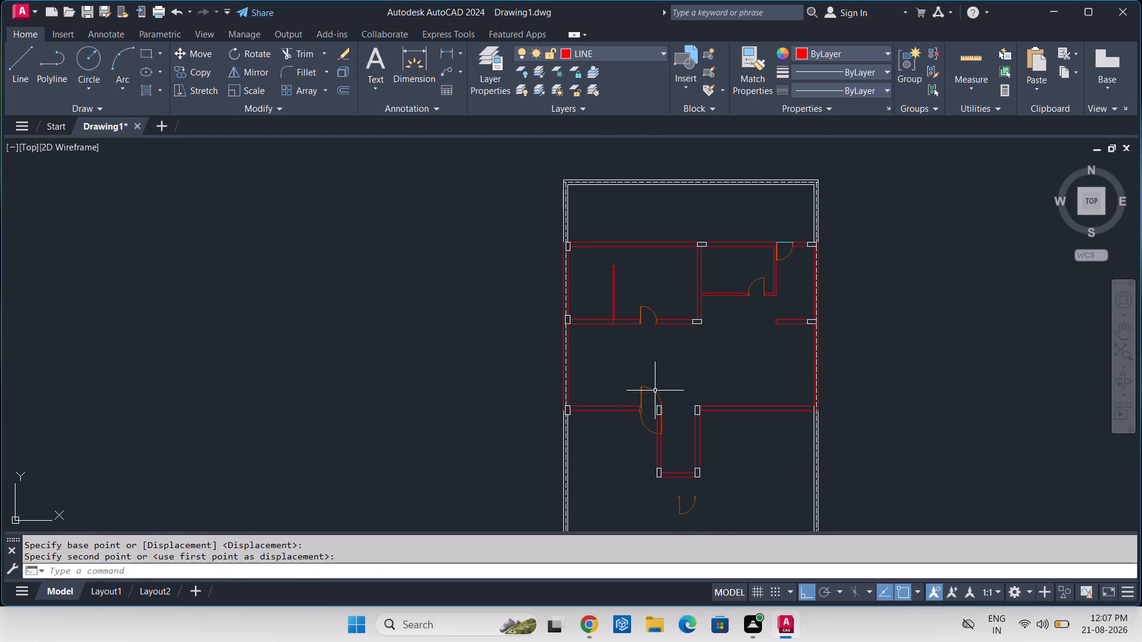
# Move the U-shaped walls with their four columns horizontally so the upper-left column's outer face meets the double-swing door's right jamb's outer face.
pyautogui.scroll(3, 663, 434)
pyautogui.scroll(3, 628, 330)
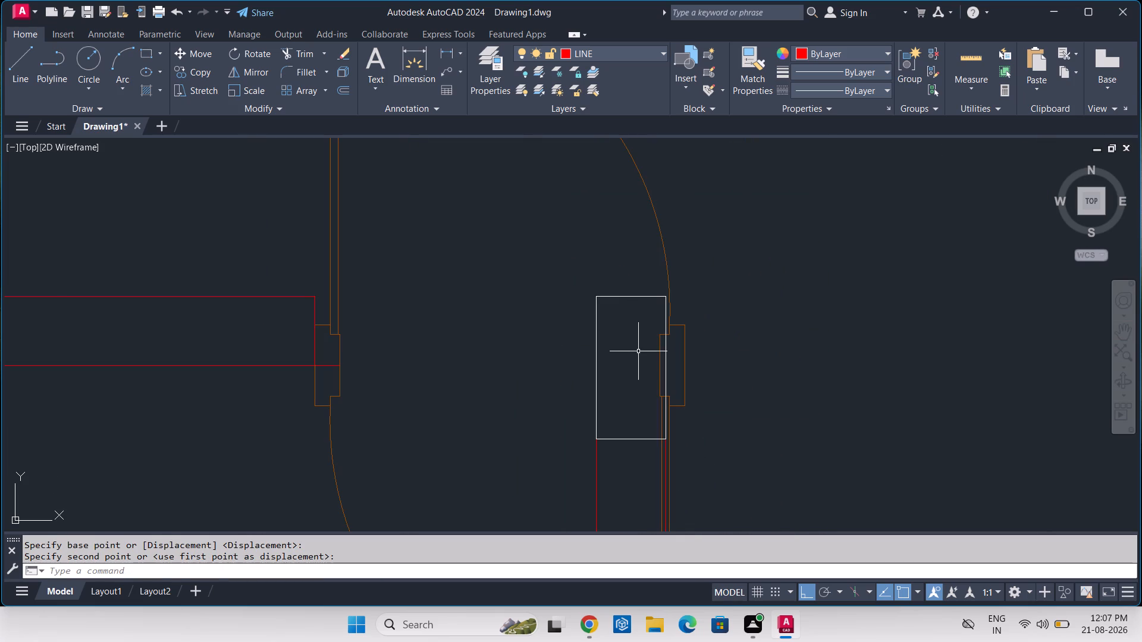
pyautogui.click(617, 357)
pyautogui.click(571, 373)
pyautogui.scroll(2, 672, 490)
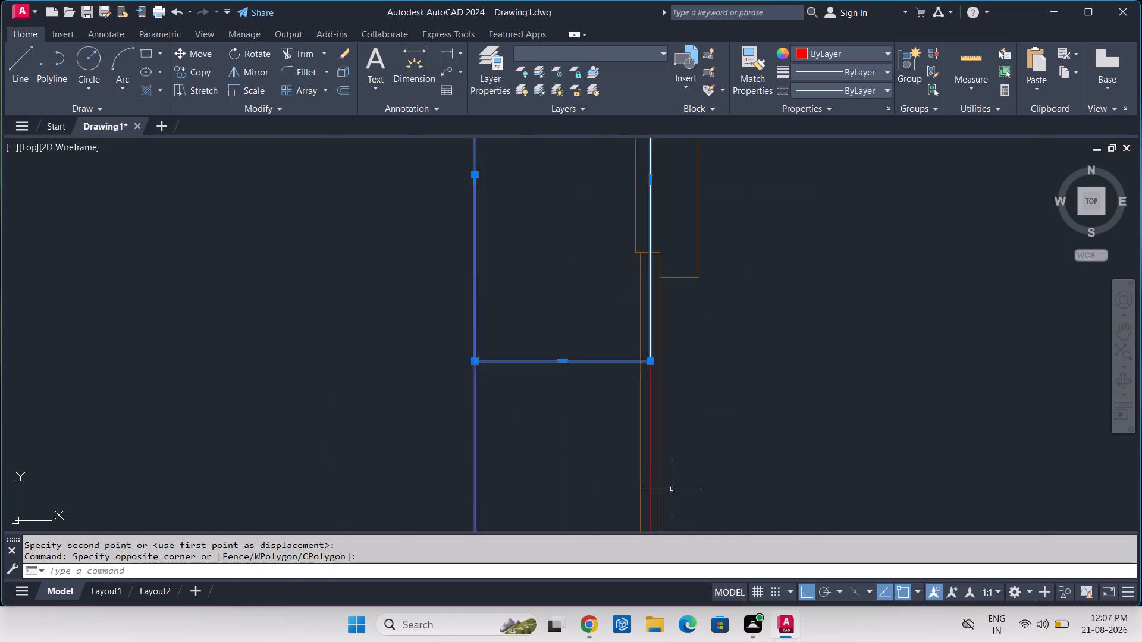
pyautogui.scroll(2, 670, 489)
pyautogui.click(616, 429)
pyautogui.scroll(-2, 610, 444)
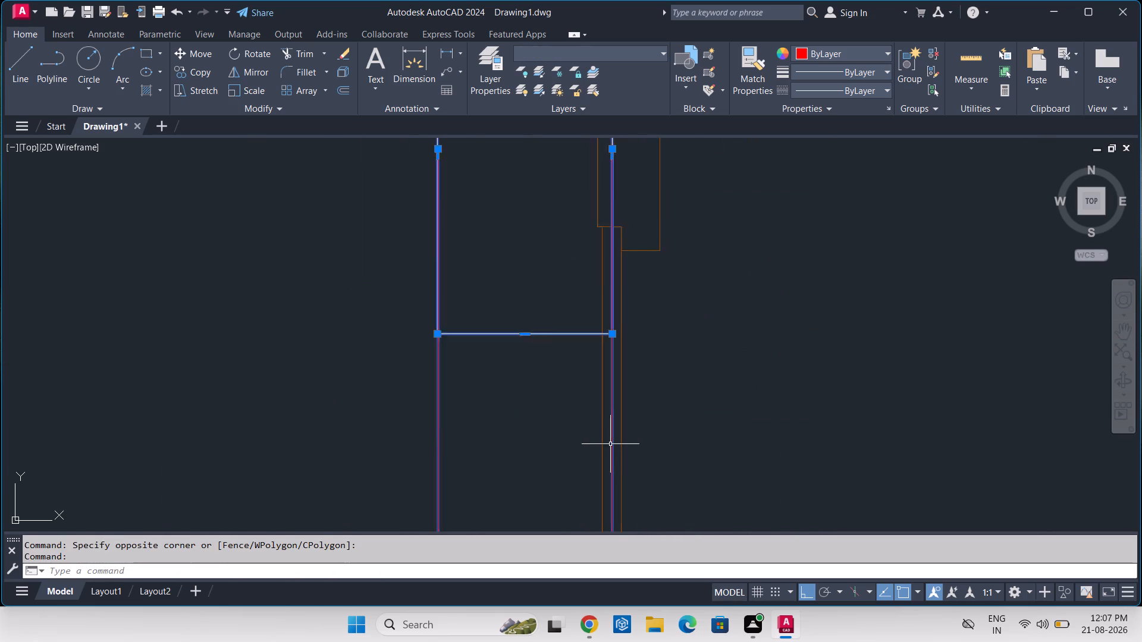
pyautogui.scroll(-5, 611, 444)
pyautogui.scroll(4, 755, 432)
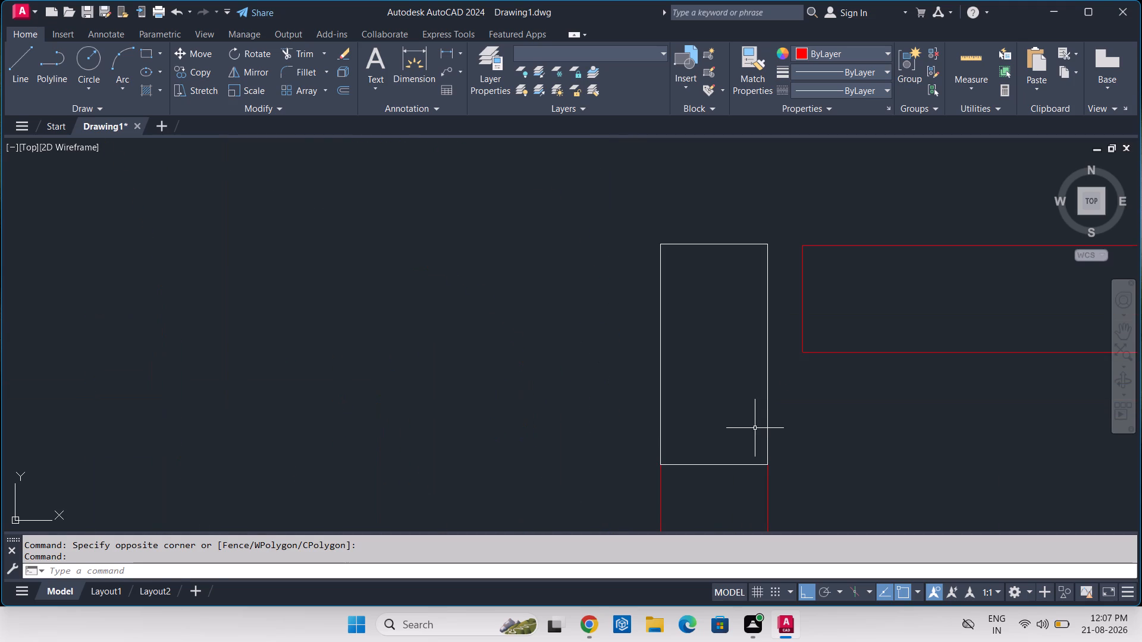
pyautogui.click(791, 429)
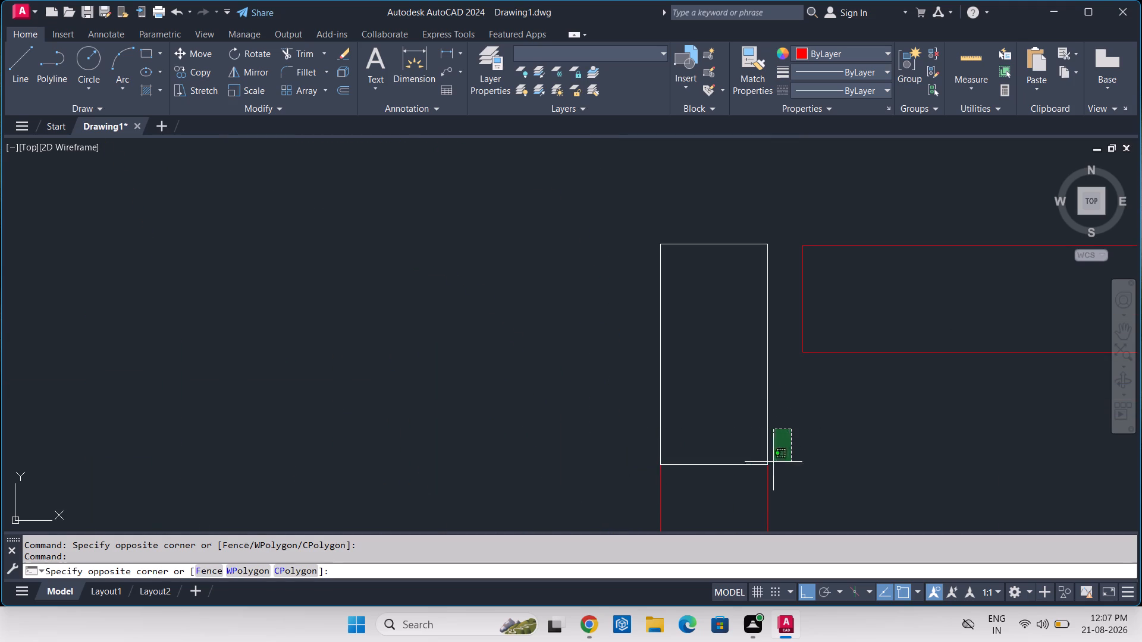
pyautogui.click(616, 484)
pyautogui.scroll(-2, 682, 474)
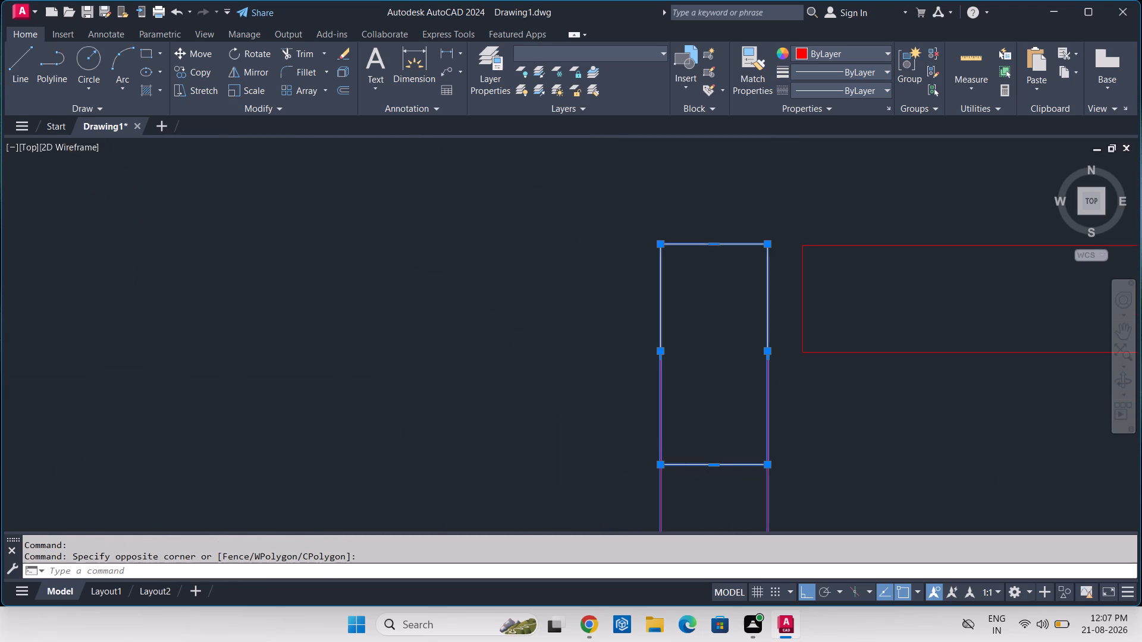
pyautogui.scroll(-2, 682, 476)
pyautogui.moveTo(791, 498); pyautogui.dragTo(785, 456, button='middle')
pyautogui.press('Down')
pyautogui.scroll(-3, 796, 448)
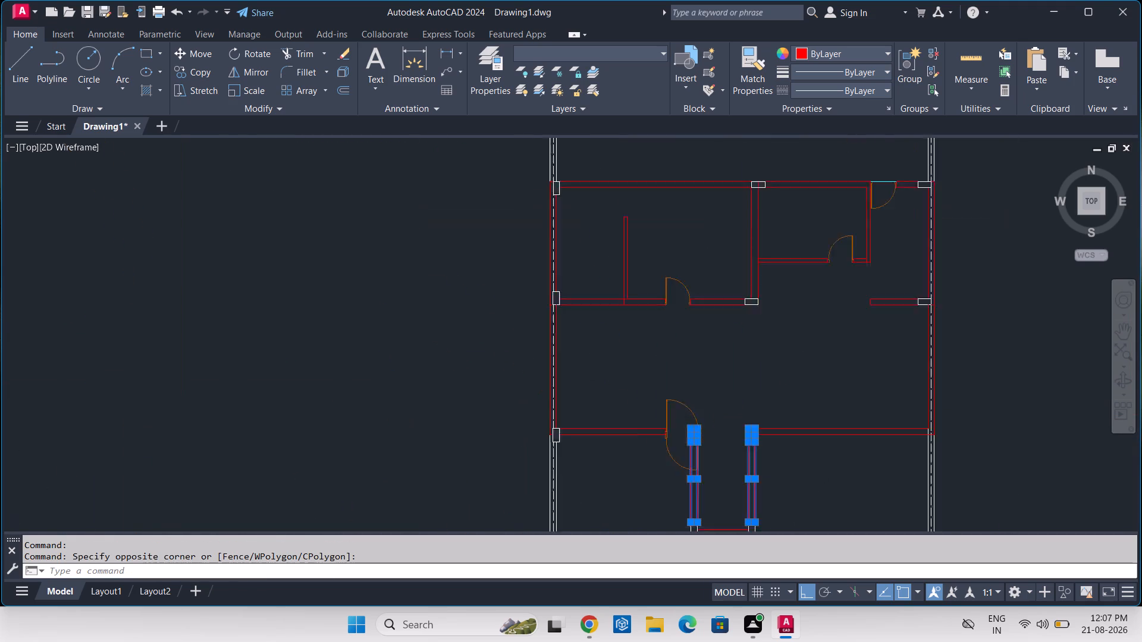
pyautogui.moveTo(804, 520); pyautogui.dragTo(797, 490, button='middle')
pyautogui.press('Down')
pyautogui.scroll(3, 788, 482)
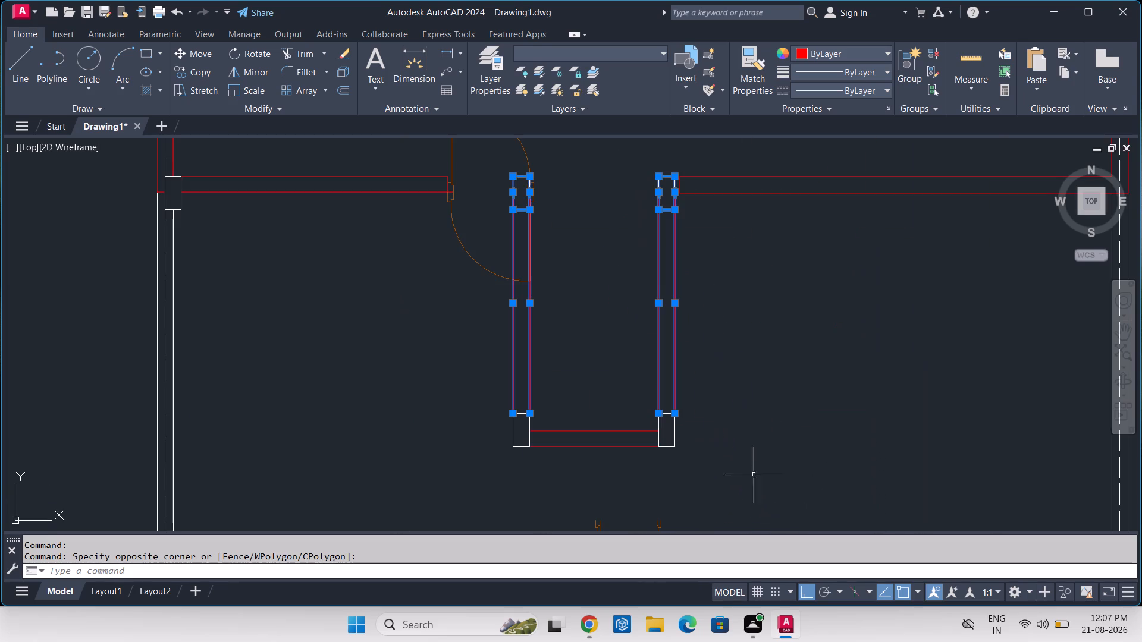
pyautogui.click(738, 401)
pyautogui.click(487, 480)
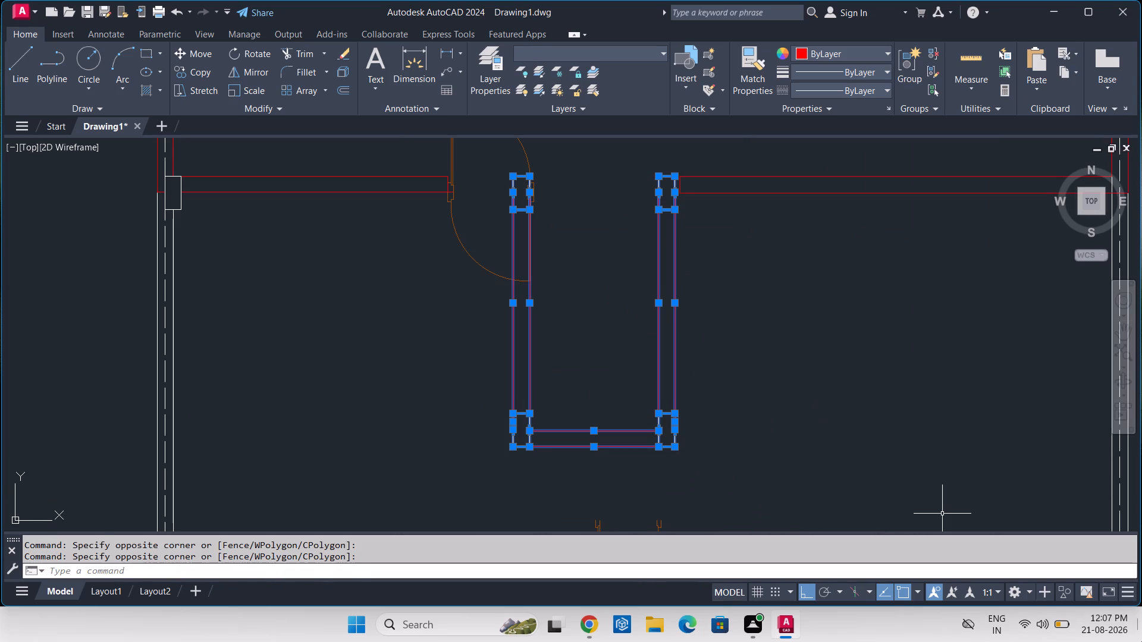
pyautogui.write('M')
pyautogui.press('space')
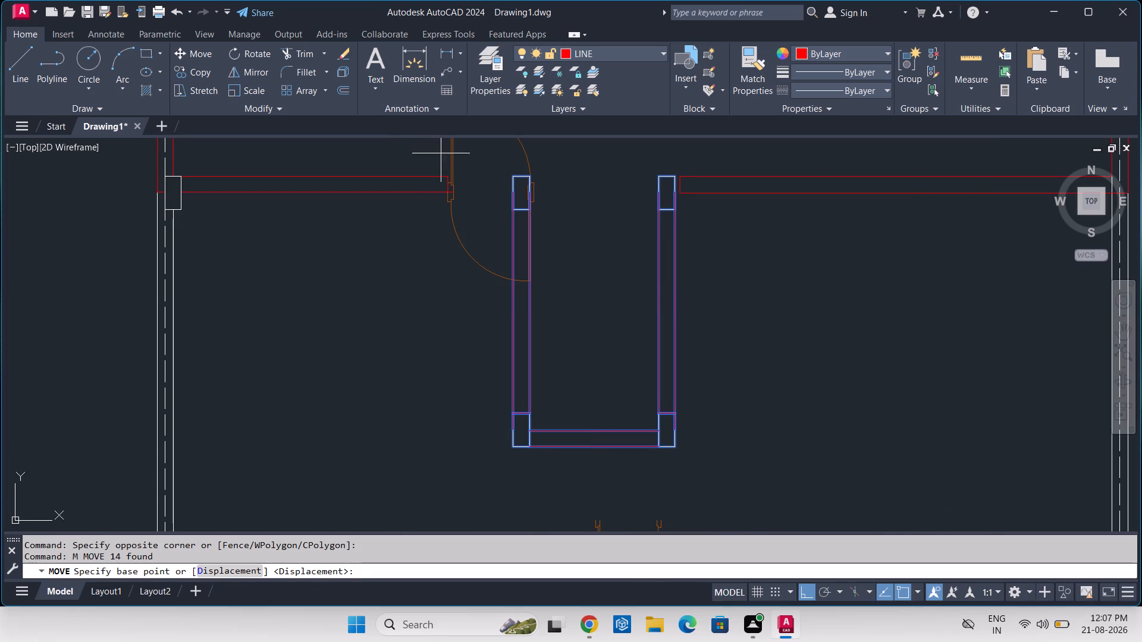
pyautogui.scroll(5, 507, 178)
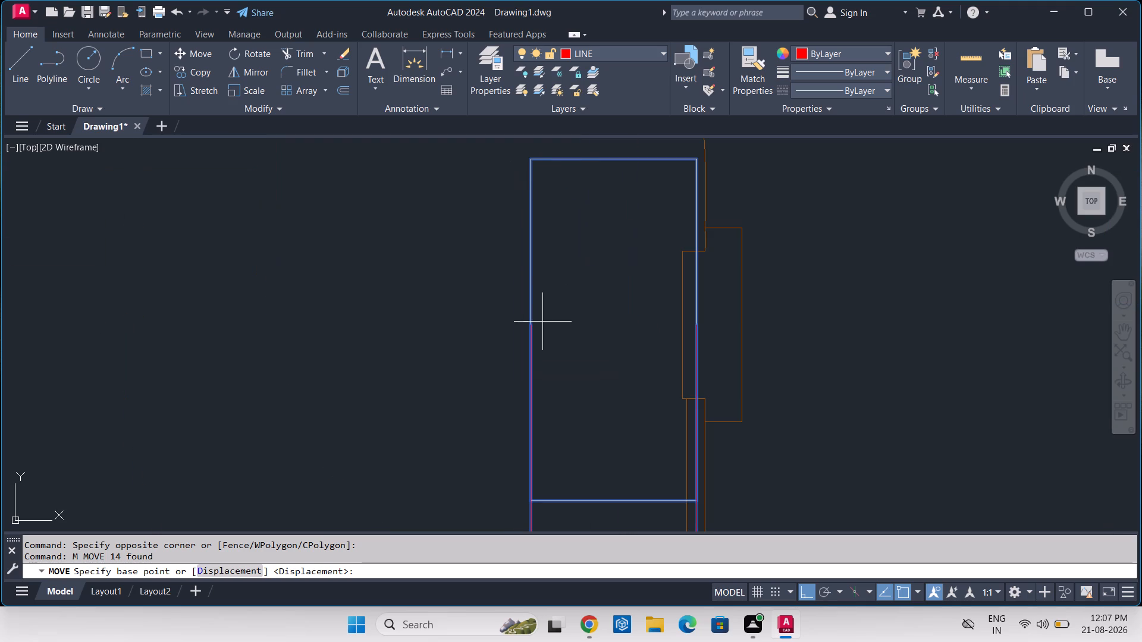
pyautogui.click(532, 321)
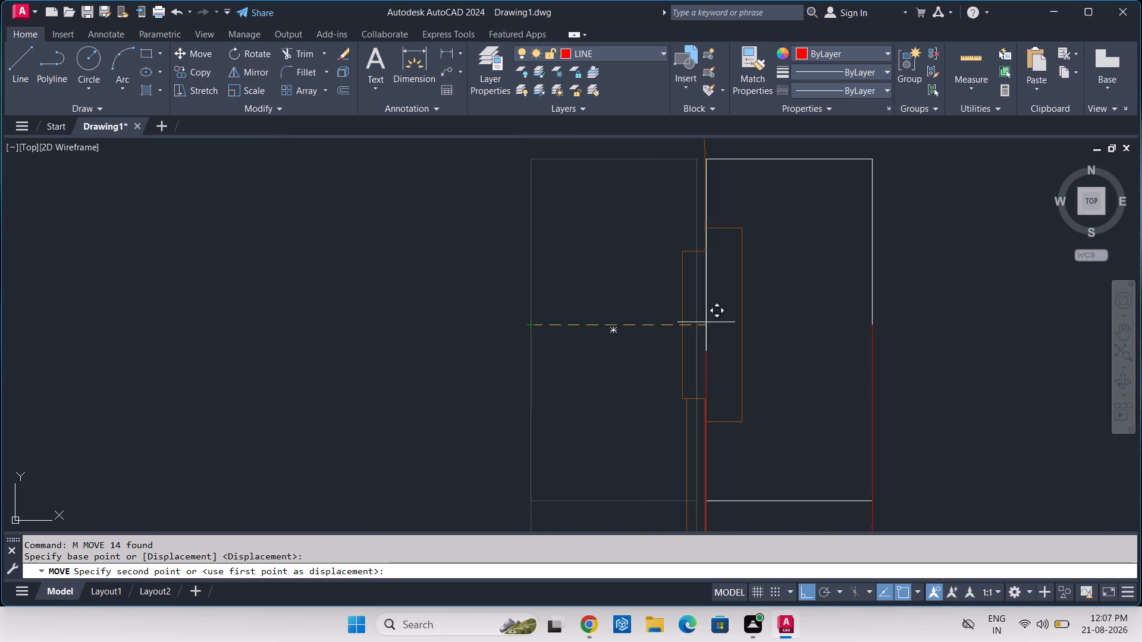
pyautogui.click(739, 323)
# Trim away the right-hand wall's short end line and lower line at the U-shaped walls' upper-right column.
pyautogui.scroll(-3, 770, 336)
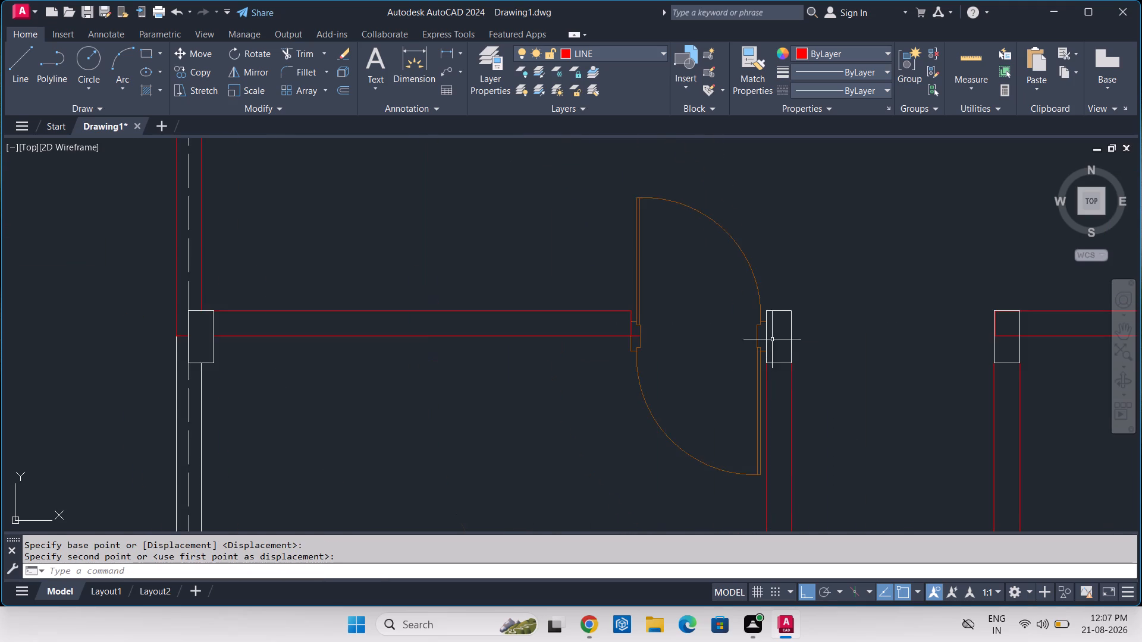
pyautogui.scroll(-2, 773, 339)
pyautogui.scroll(4, 955, 360)
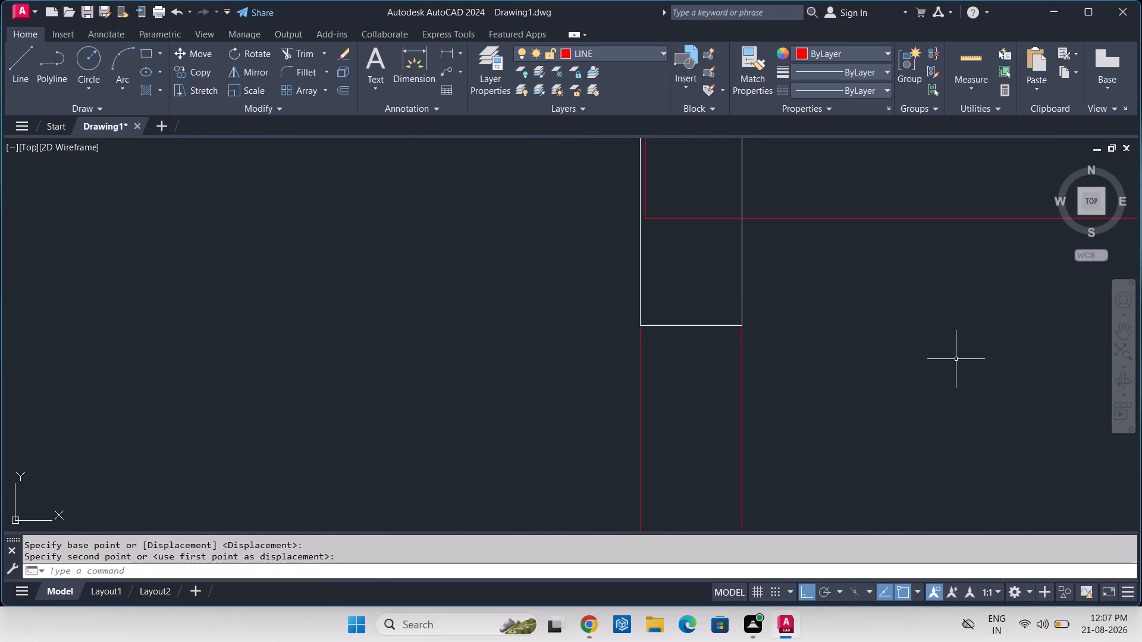
pyautogui.write('TR')
pyautogui.press('space')
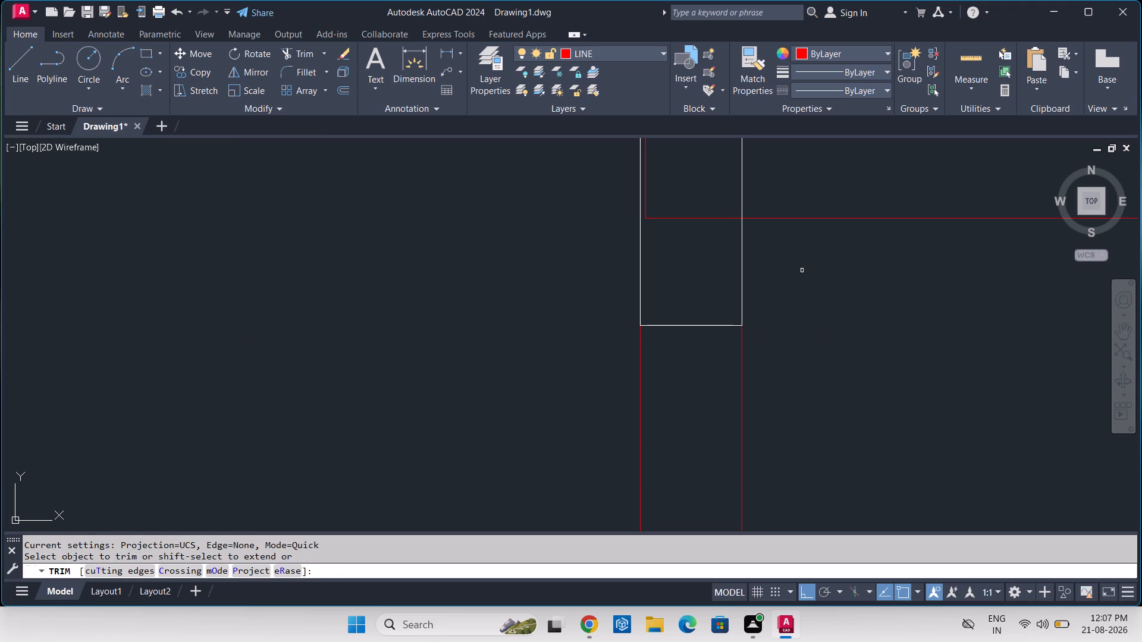
pyautogui.scroll(3, 694, 214)
pyautogui.scroll(3, 646, 190)
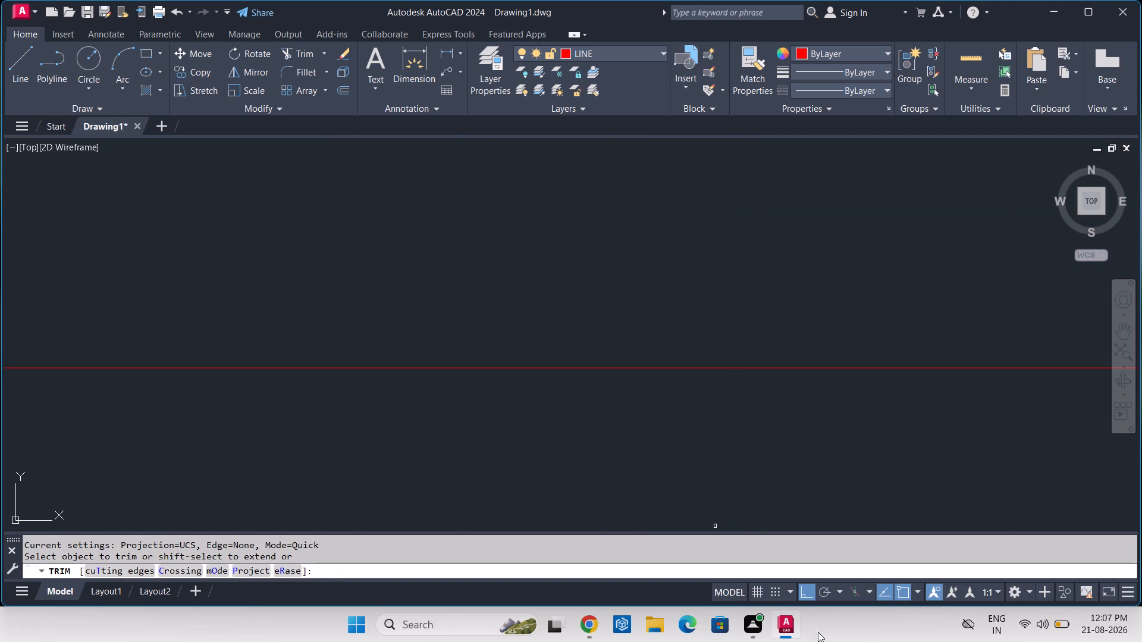
pyautogui.moveTo(619, 442); pyautogui.dragTo(805, 457, button='middle')
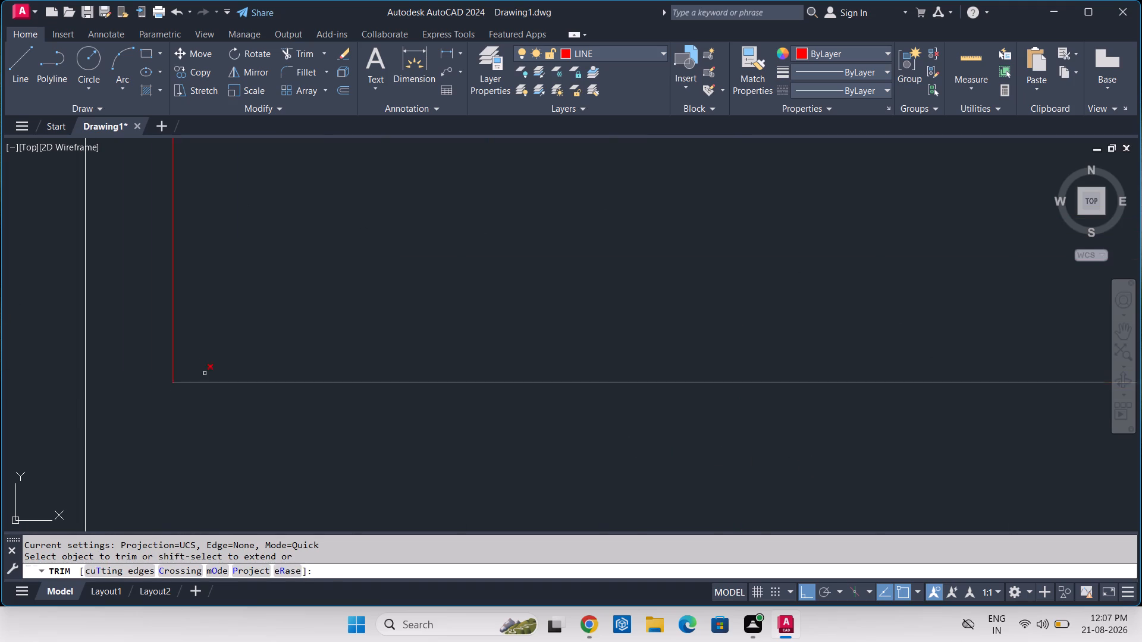
pyautogui.click(167, 339)
pyautogui.click(230, 408)
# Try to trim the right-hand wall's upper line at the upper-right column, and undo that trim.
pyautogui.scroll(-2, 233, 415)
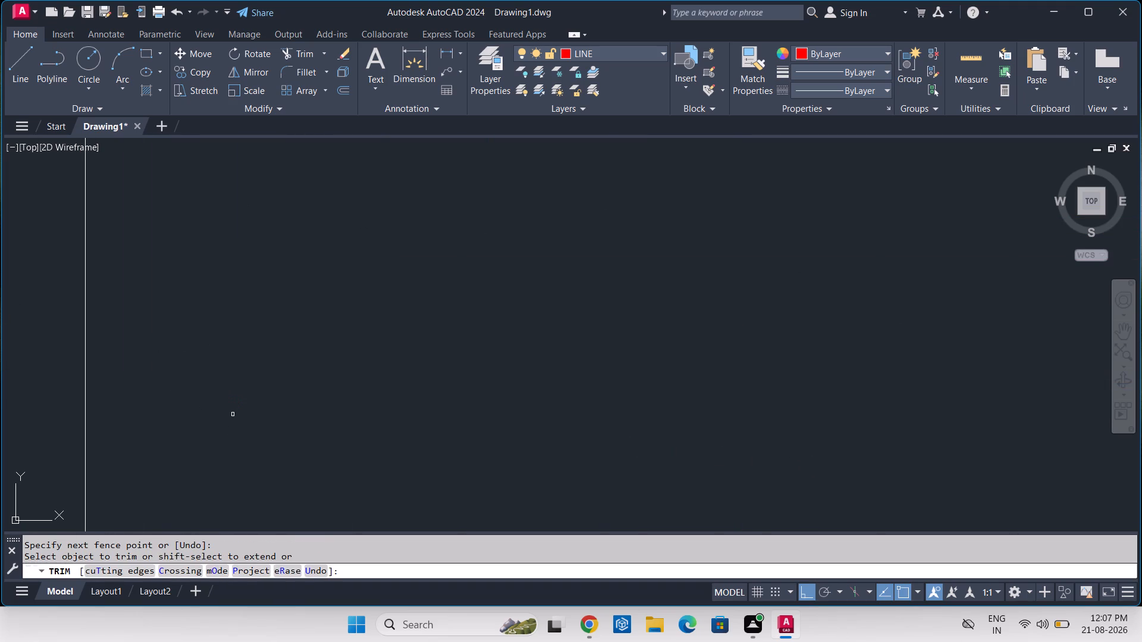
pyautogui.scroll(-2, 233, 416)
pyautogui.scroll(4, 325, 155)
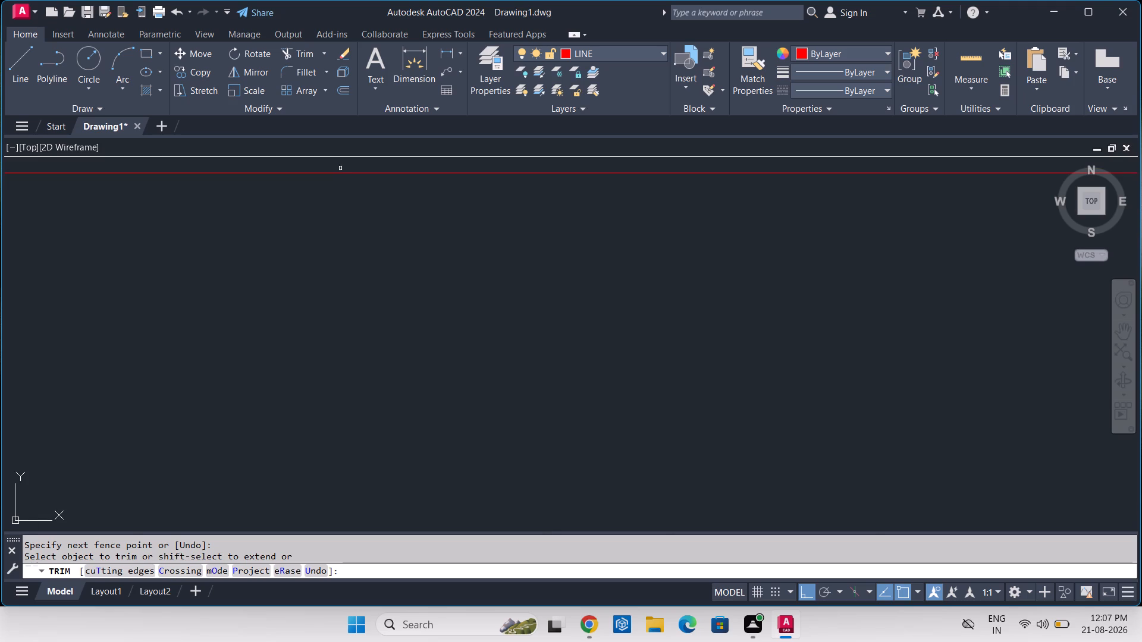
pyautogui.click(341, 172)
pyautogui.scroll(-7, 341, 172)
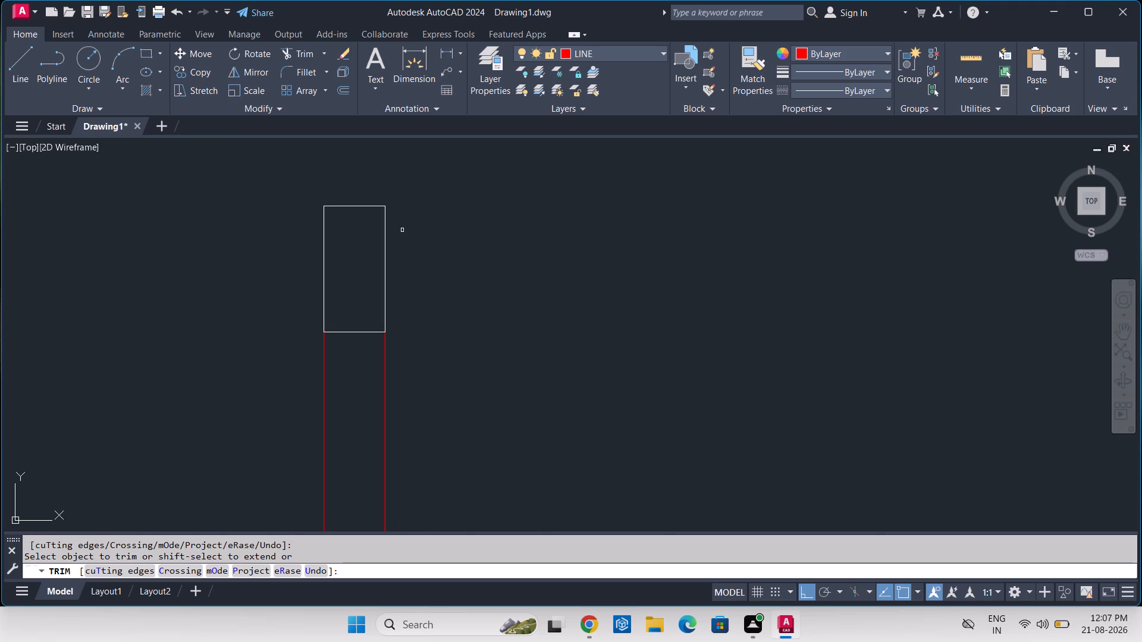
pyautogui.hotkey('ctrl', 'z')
# Trim the part of the right-hand wall's upper line that lies inside the U-shaped walls' upper-right column.
pyautogui.scroll(-6, 402, 230)
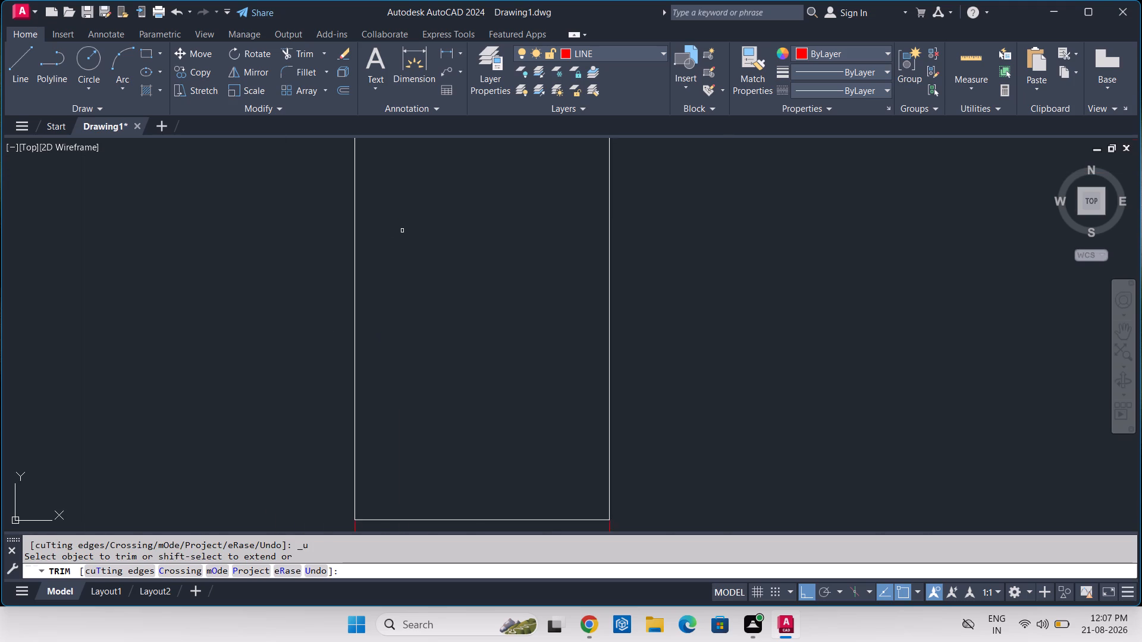
pyautogui.scroll(-2, 402, 231)
pyautogui.scroll(4, 425, 185)
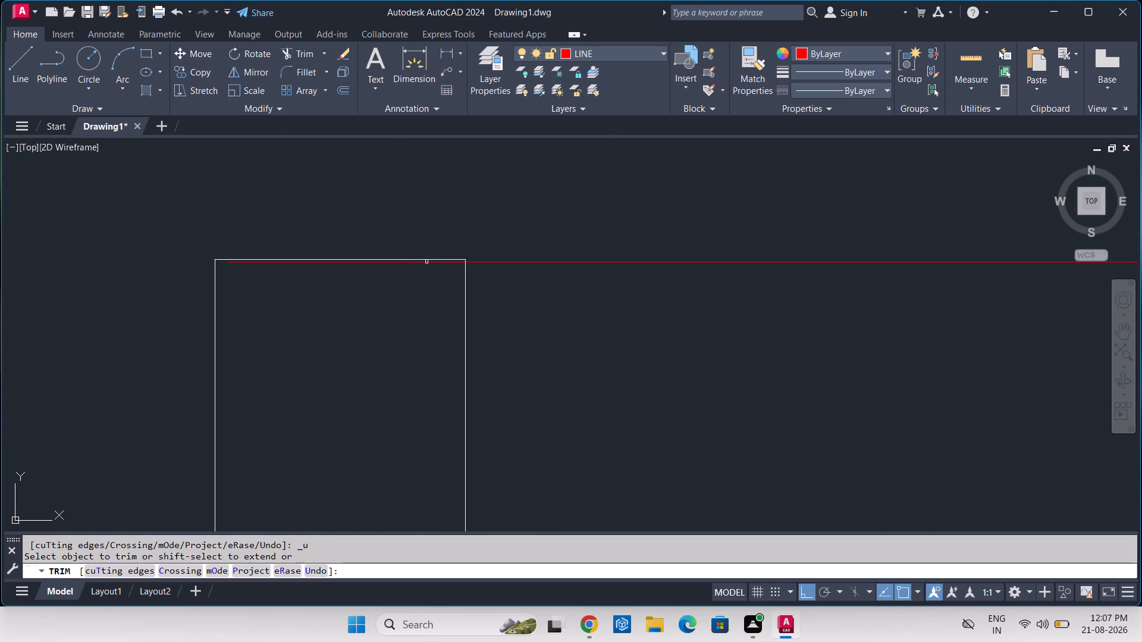
pyautogui.scroll(1, 426, 260)
pyautogui.click(442, 263)
pyautogui.scroll(-3, 441, 265)
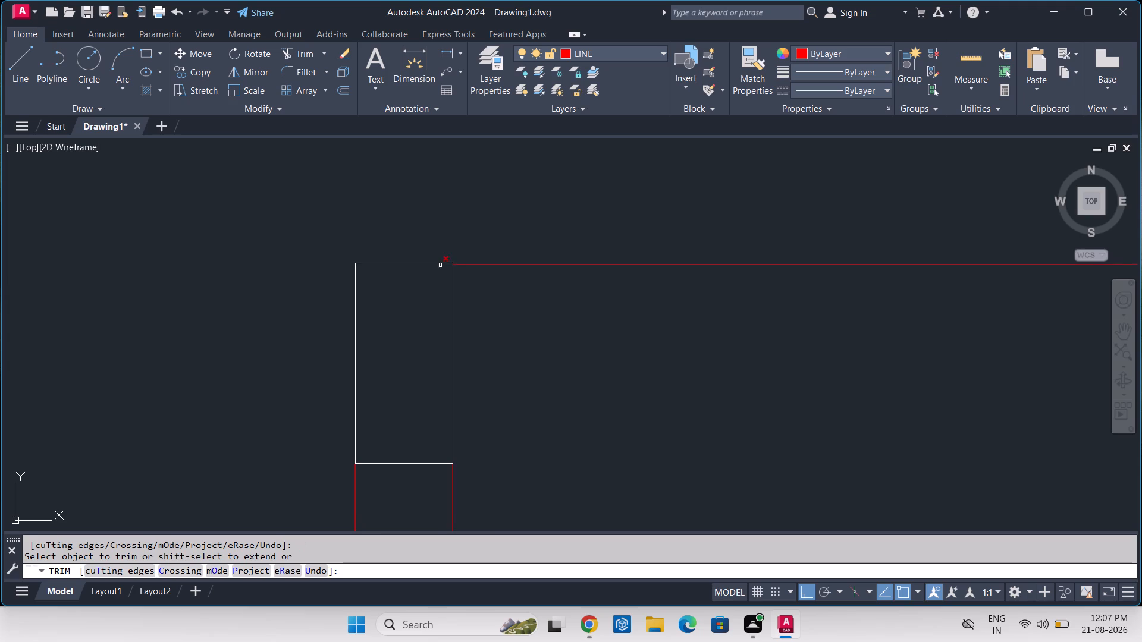
pyautogui.scroll(-2, 440, 265)
pyautogui.scroll(-3, 519, 248)
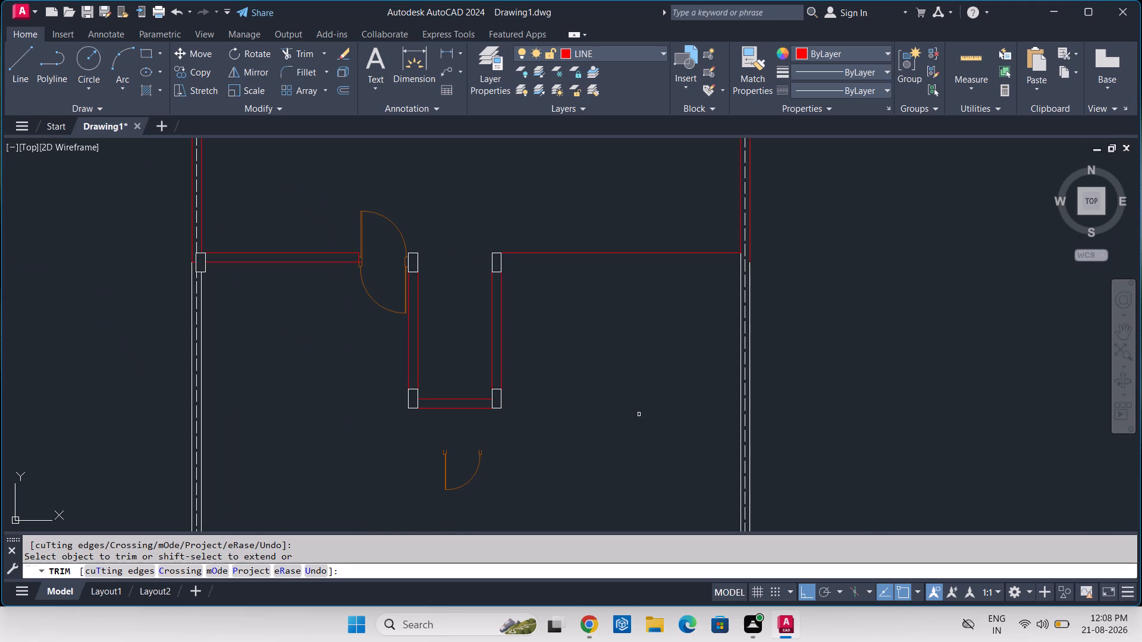
pyautogui.press('Escape')
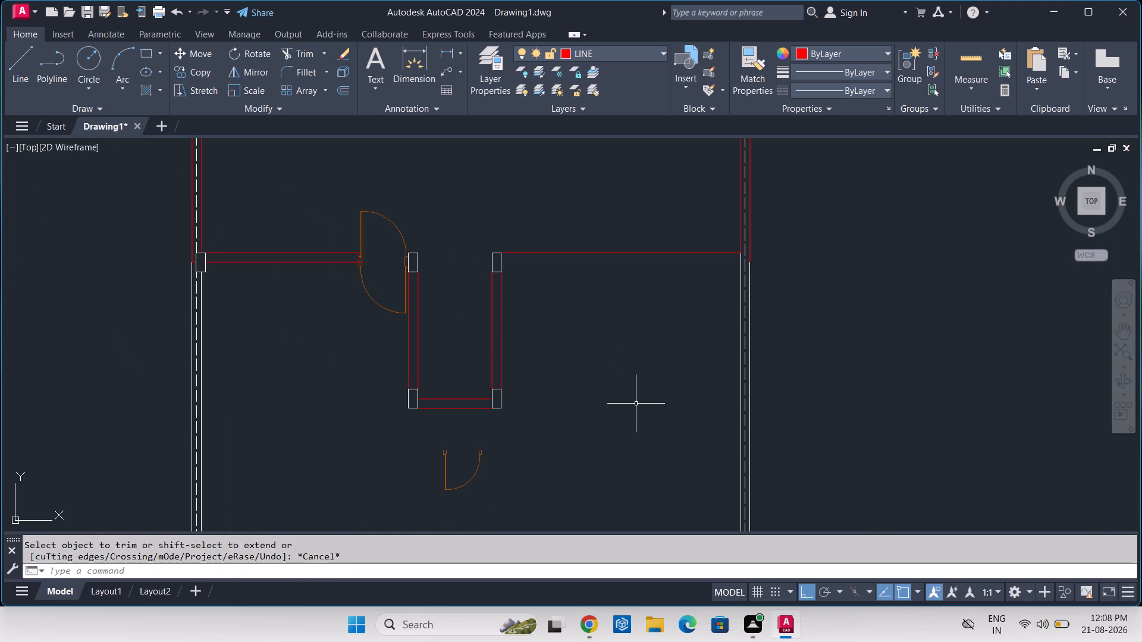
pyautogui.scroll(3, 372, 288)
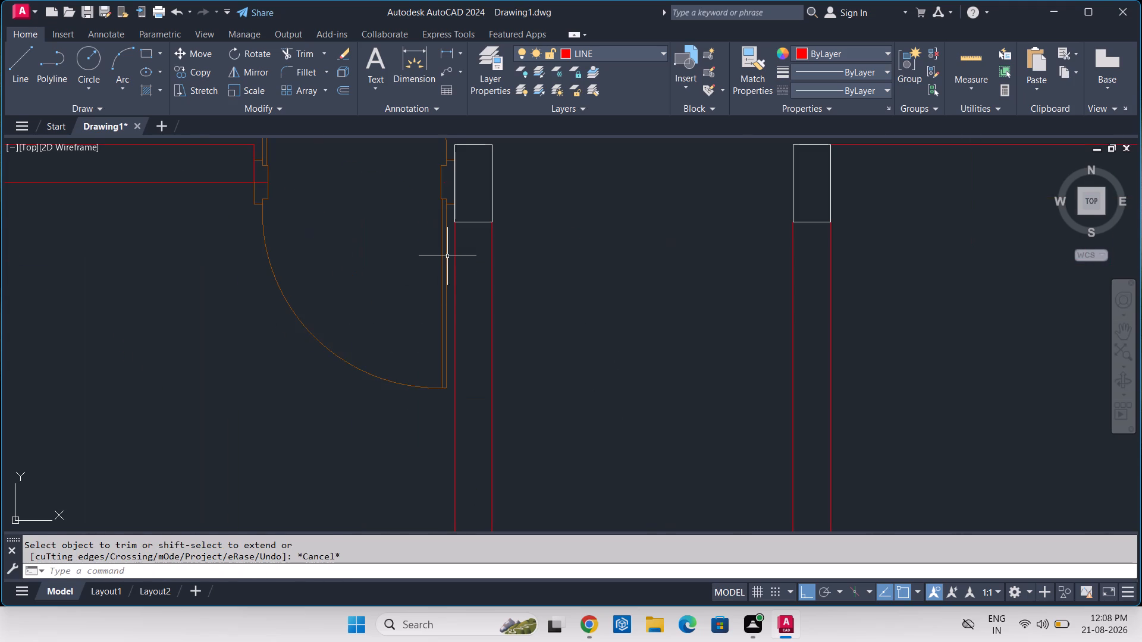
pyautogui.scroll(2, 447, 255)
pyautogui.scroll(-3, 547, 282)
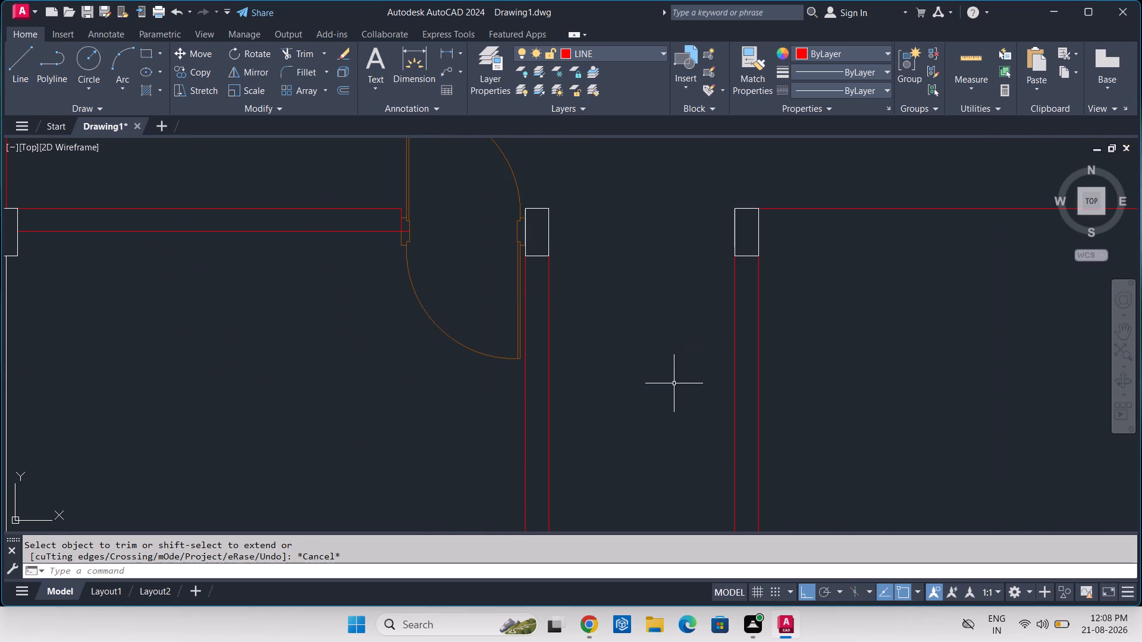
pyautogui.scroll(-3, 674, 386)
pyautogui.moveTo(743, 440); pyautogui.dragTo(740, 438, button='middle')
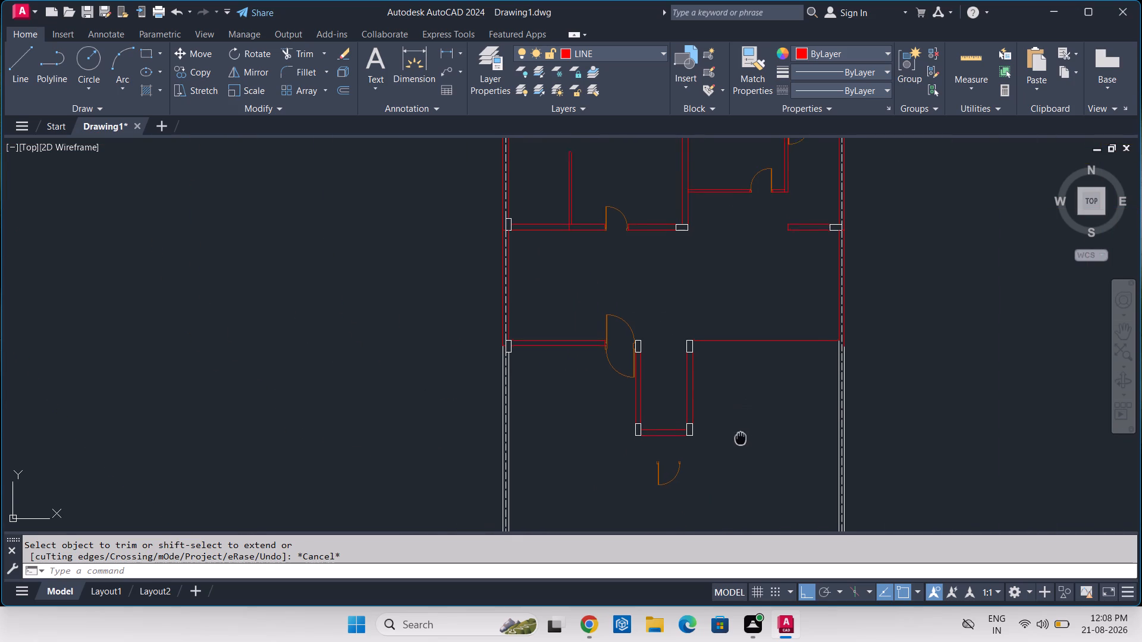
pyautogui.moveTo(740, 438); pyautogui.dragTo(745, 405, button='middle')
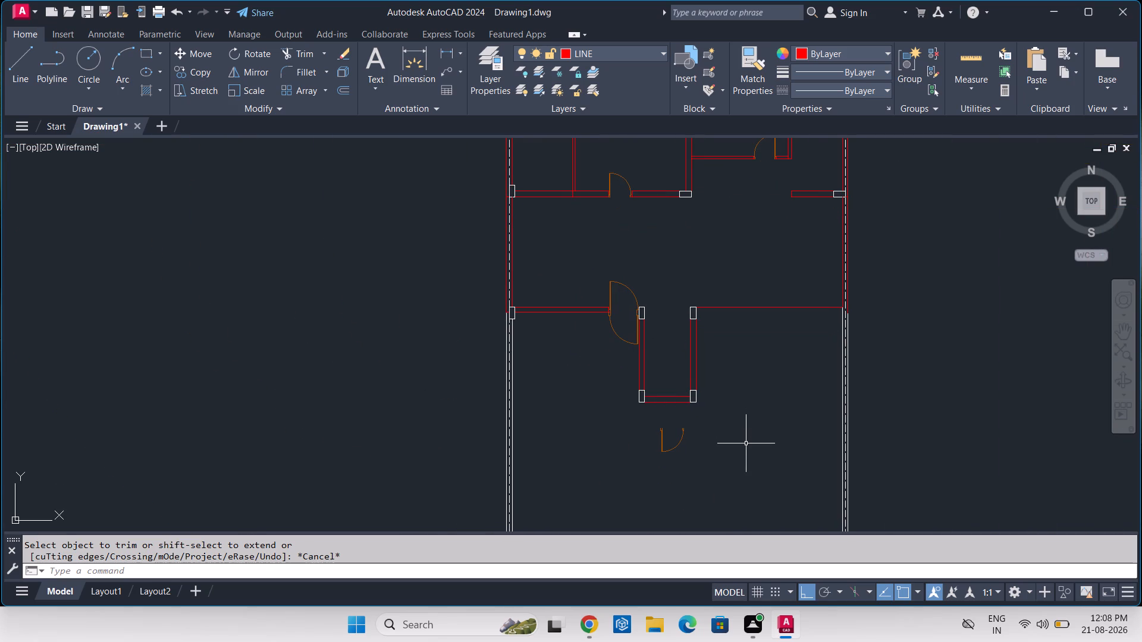
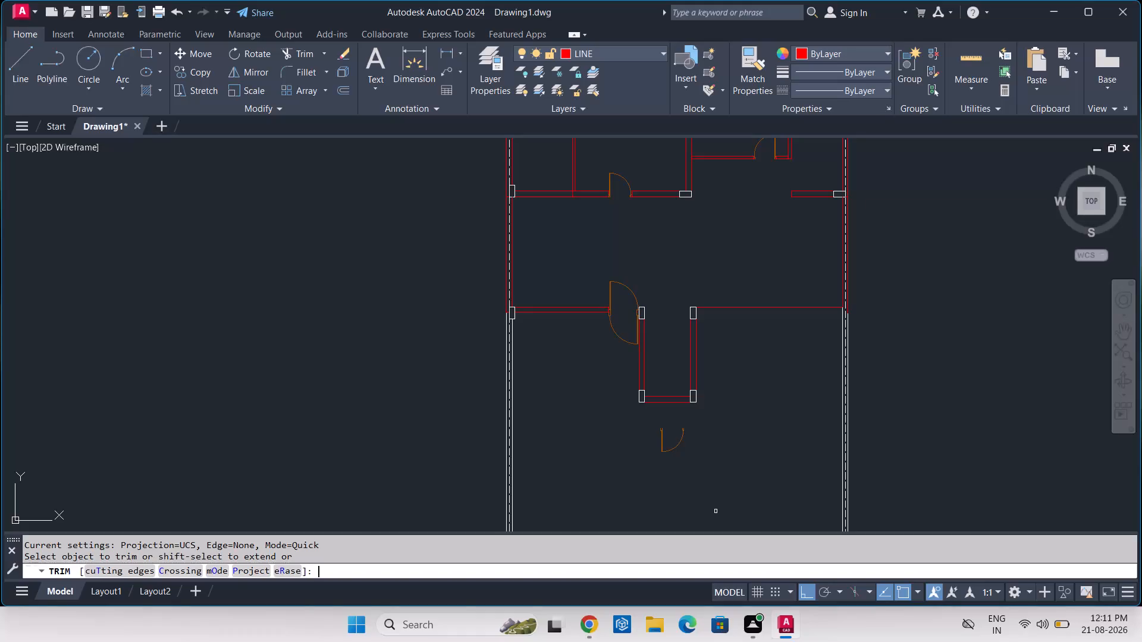
# End the active Trim command without trimming anything further.
pyautogui.press('Escape')
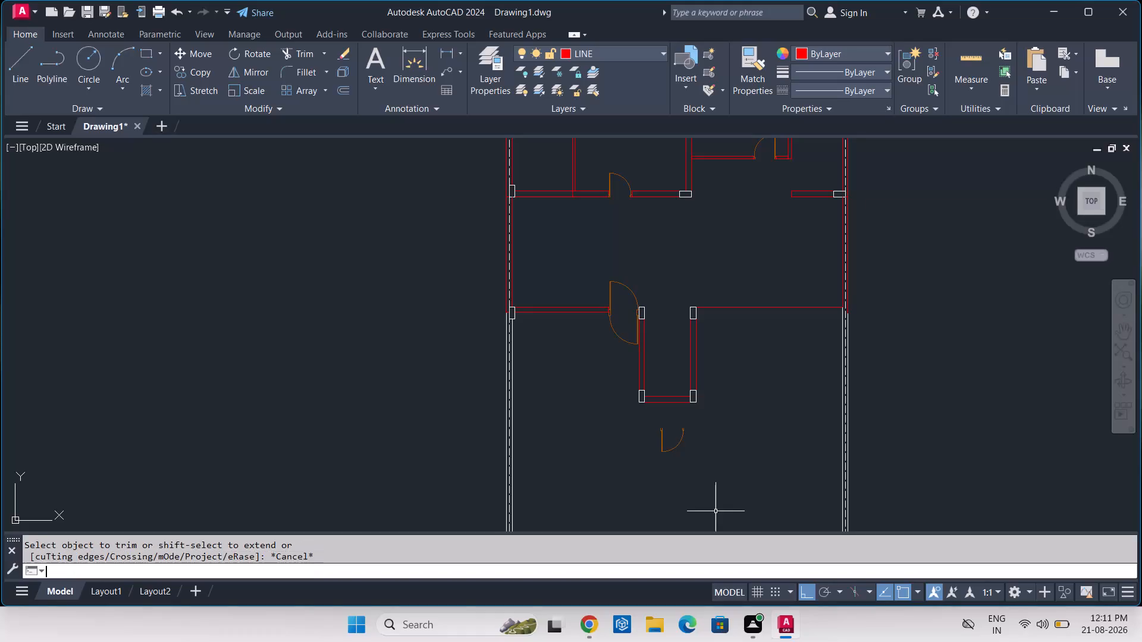
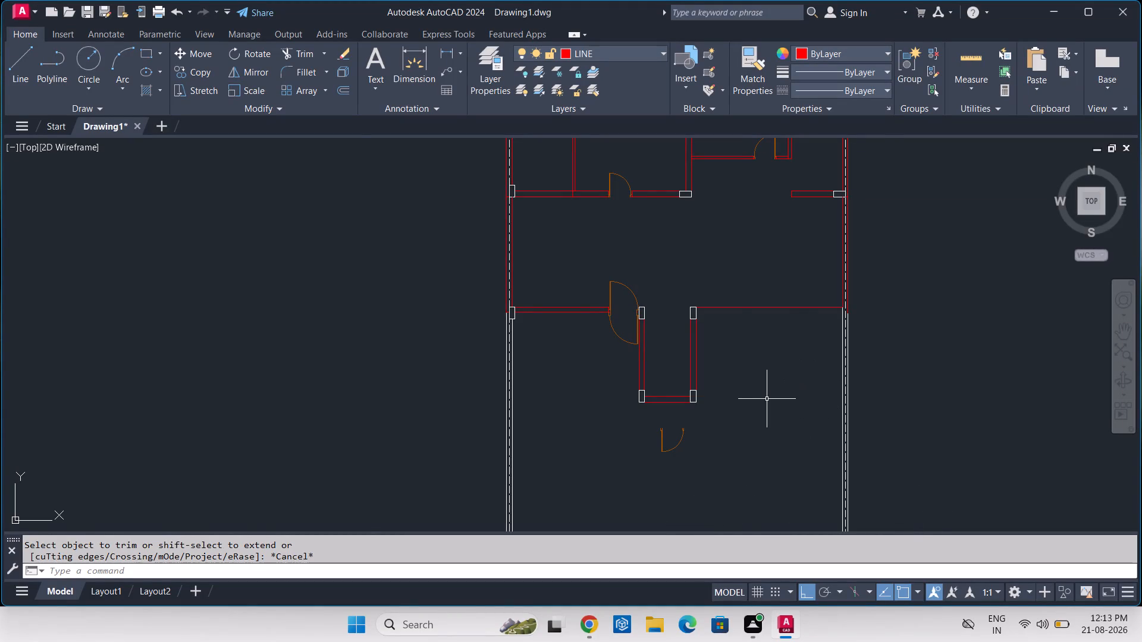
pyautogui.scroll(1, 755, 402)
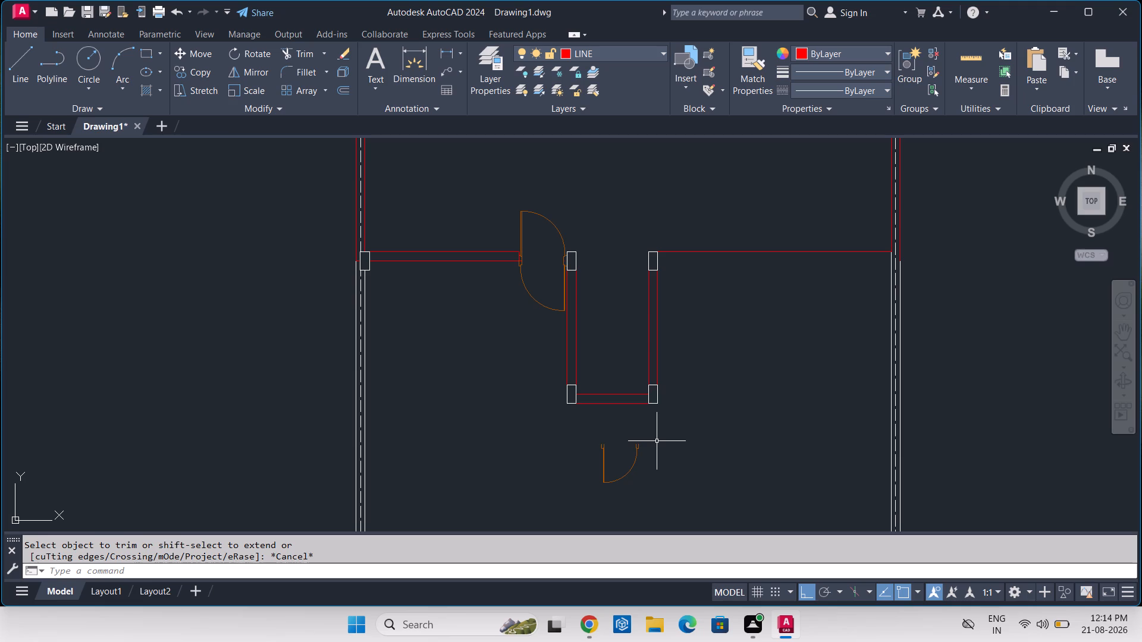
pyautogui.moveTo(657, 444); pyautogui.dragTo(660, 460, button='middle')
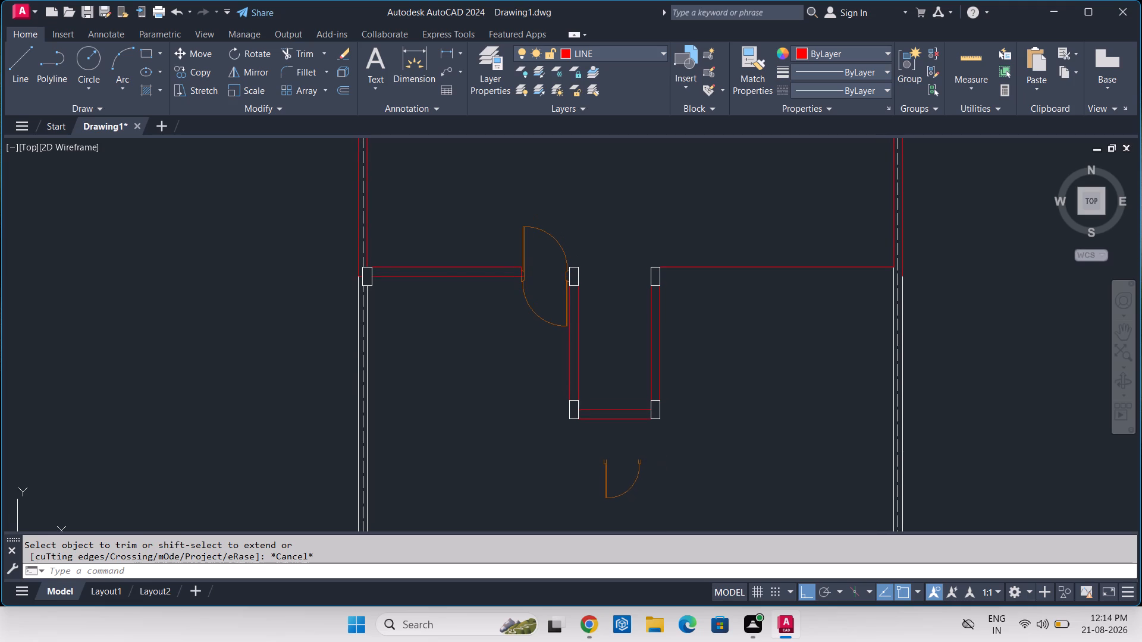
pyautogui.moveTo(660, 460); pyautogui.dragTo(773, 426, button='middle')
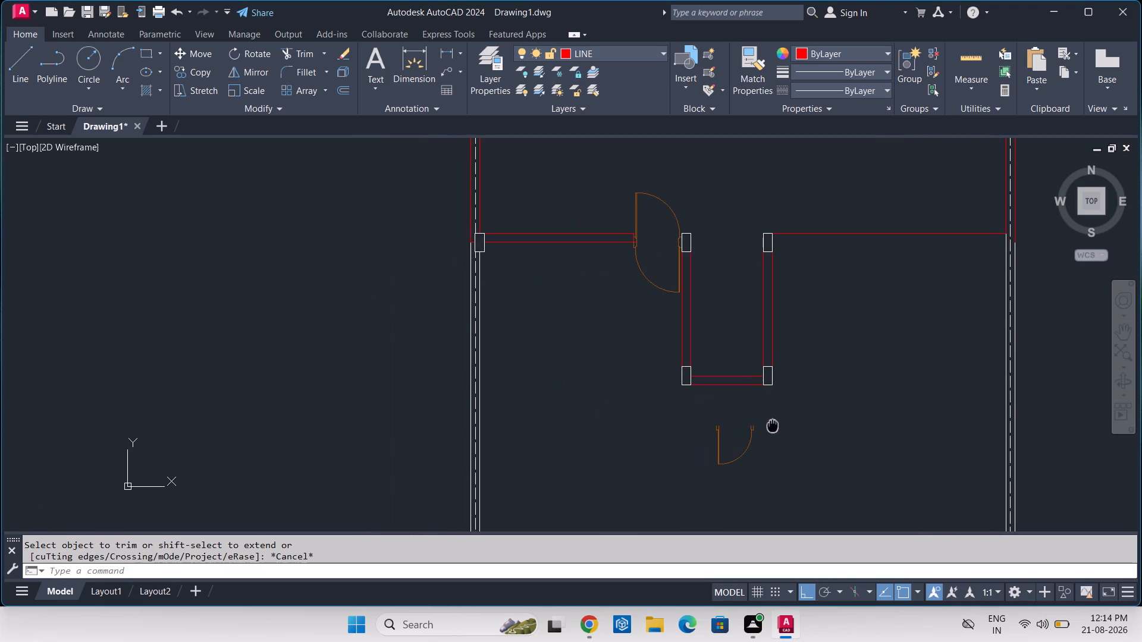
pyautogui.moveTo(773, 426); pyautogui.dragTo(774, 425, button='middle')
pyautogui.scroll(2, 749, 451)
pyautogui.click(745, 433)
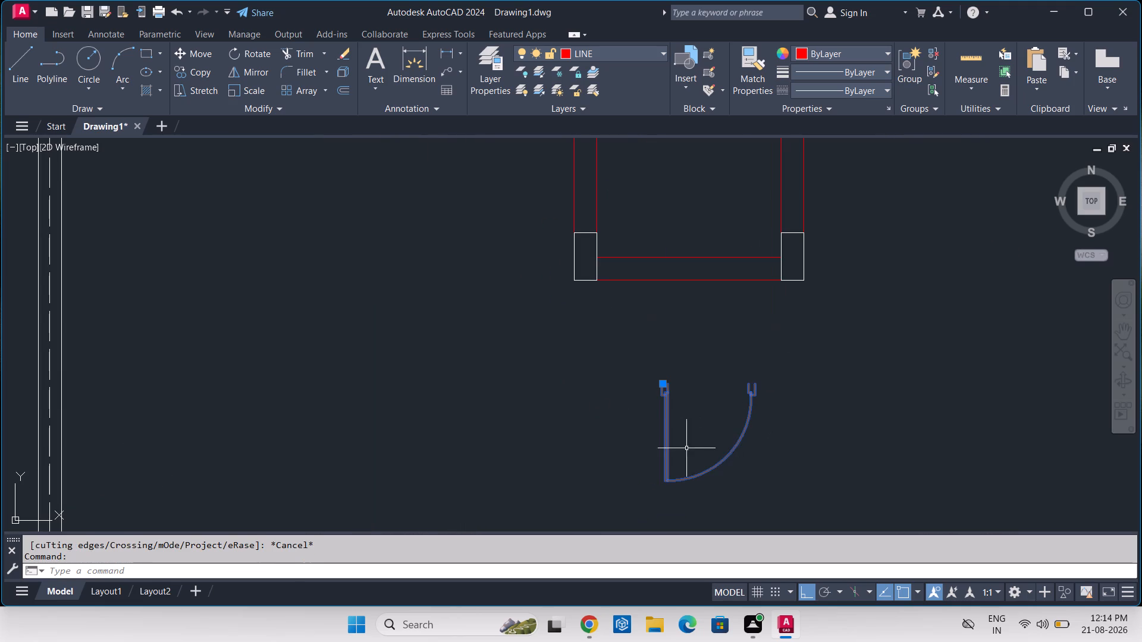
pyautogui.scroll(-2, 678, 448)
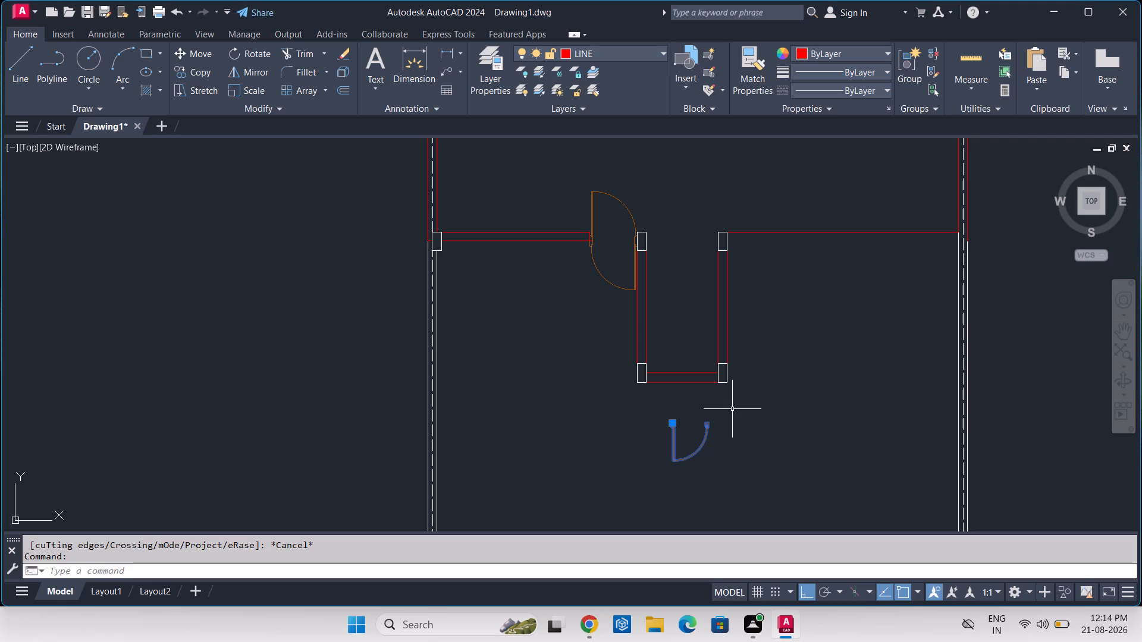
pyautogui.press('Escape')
# Draw the lower face line of the wall from the right exterior wall's outer corner to just short of the U's upper-right column, closing its end upward.
pyautogui.write('L')
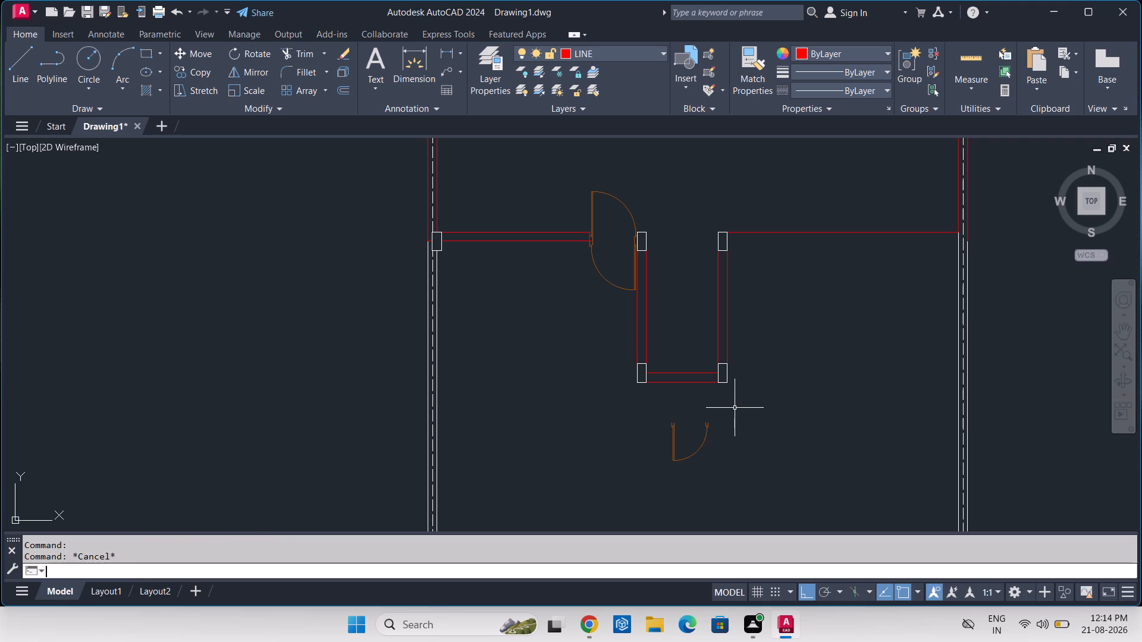
pyautogui.press('space')
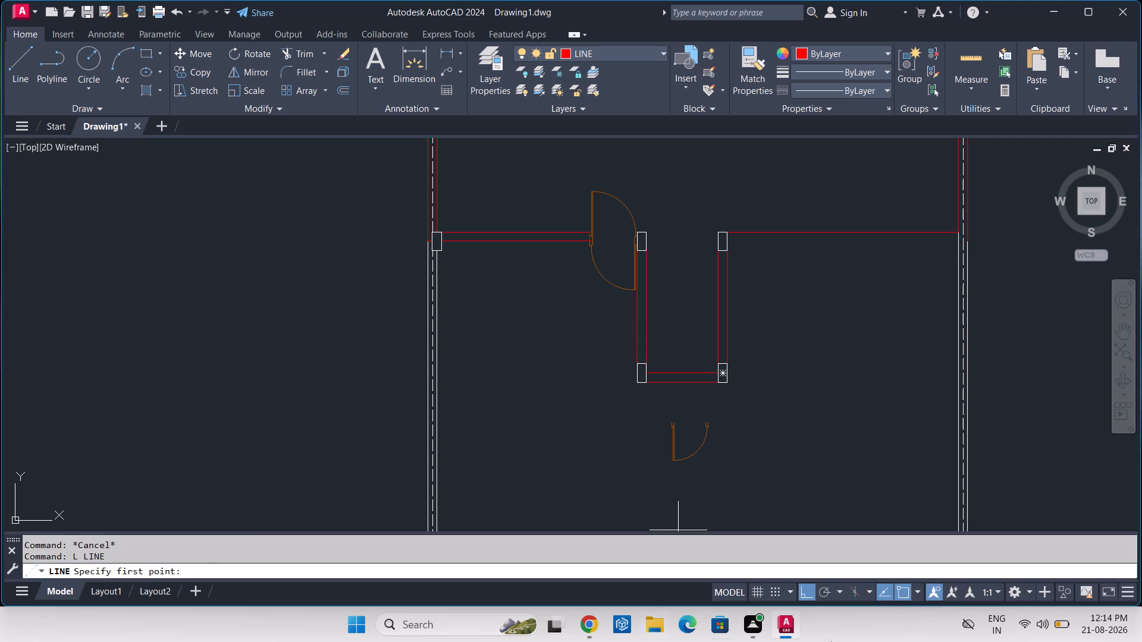
pyautogui.moveTo(929, 357); pyautogui.dragTo(742, 414, button='middle')
pyautogui.scroll(1, 774, 294)
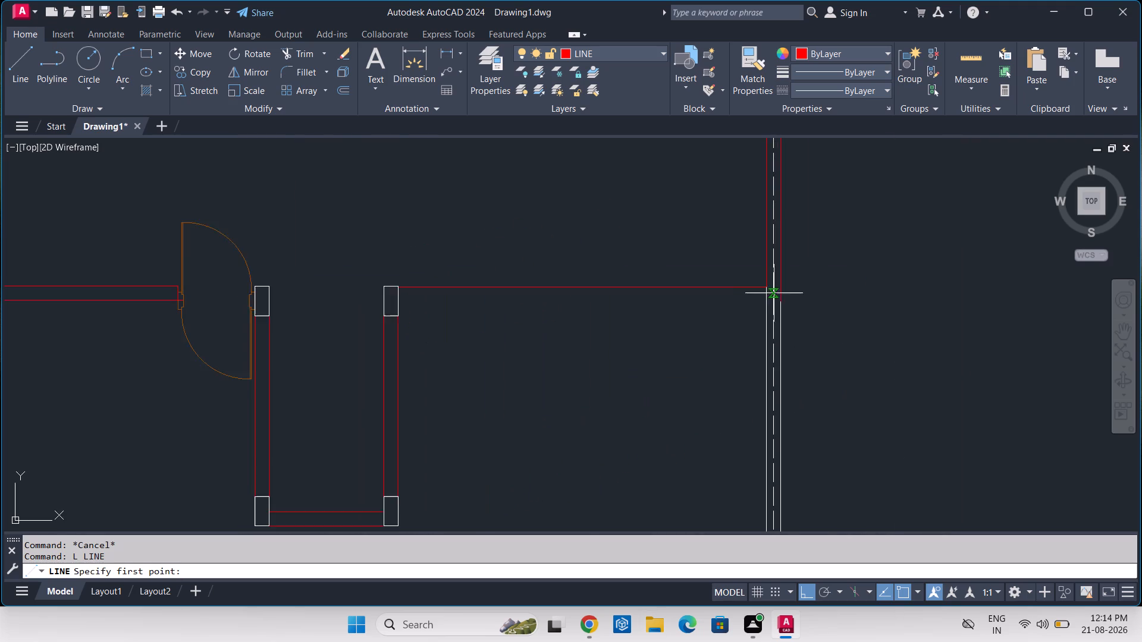
pyautogui.scroll(2, 774, 293)
pyautogui.click(785, 317)
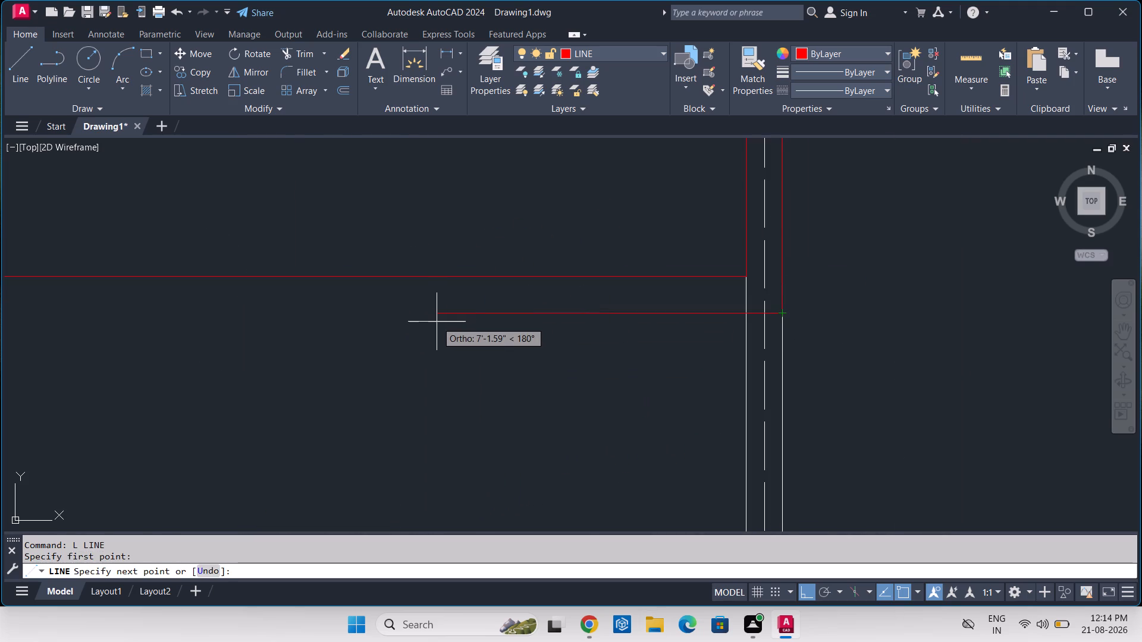
pyautogui.moveTo(436, 323); pyautogui.dragTo(614, 355, button='middle')
pyautogui.scroll(-3, 404, 342)
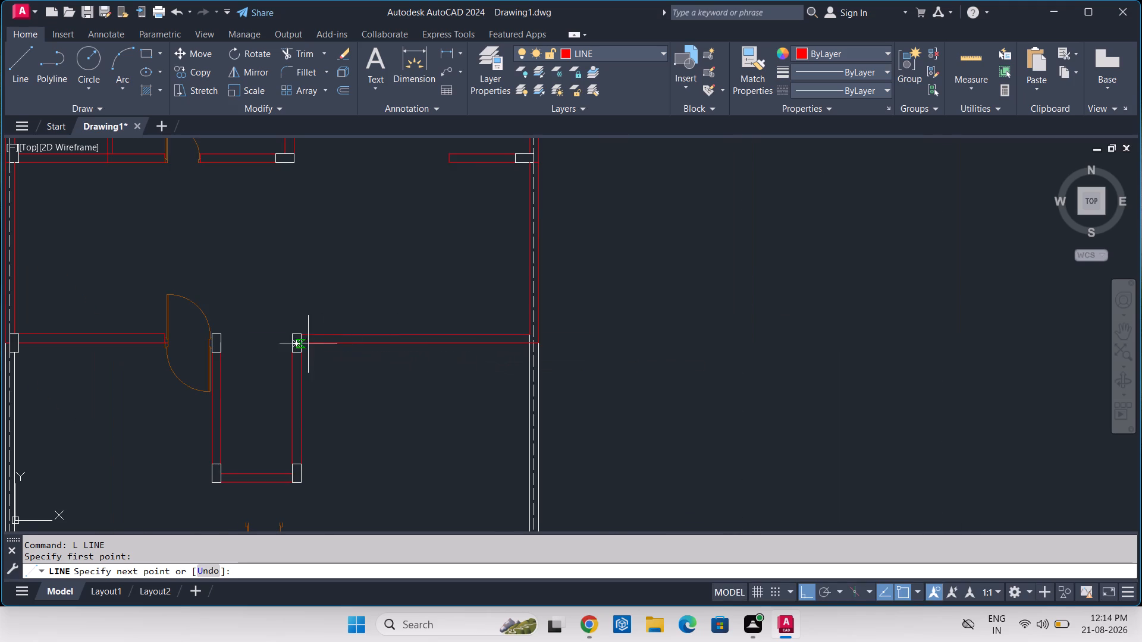
pyautogui.scroll(4, 307, 344)
pyautogui.click(301, 341)
pyautogui.click(301, 285)
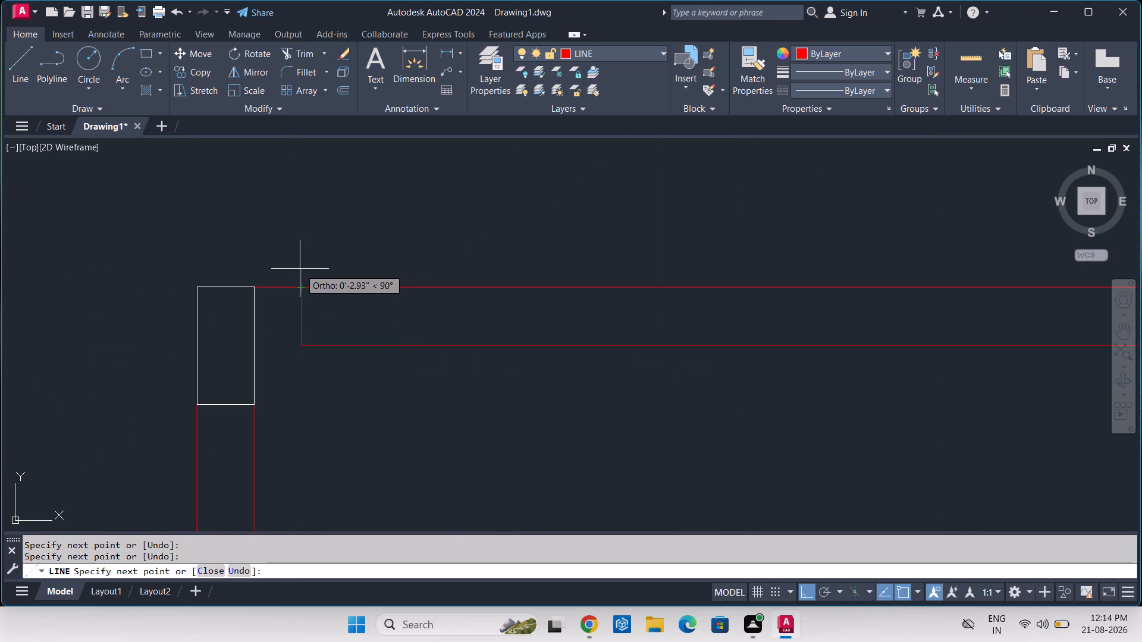
pyautogui.press('Return')
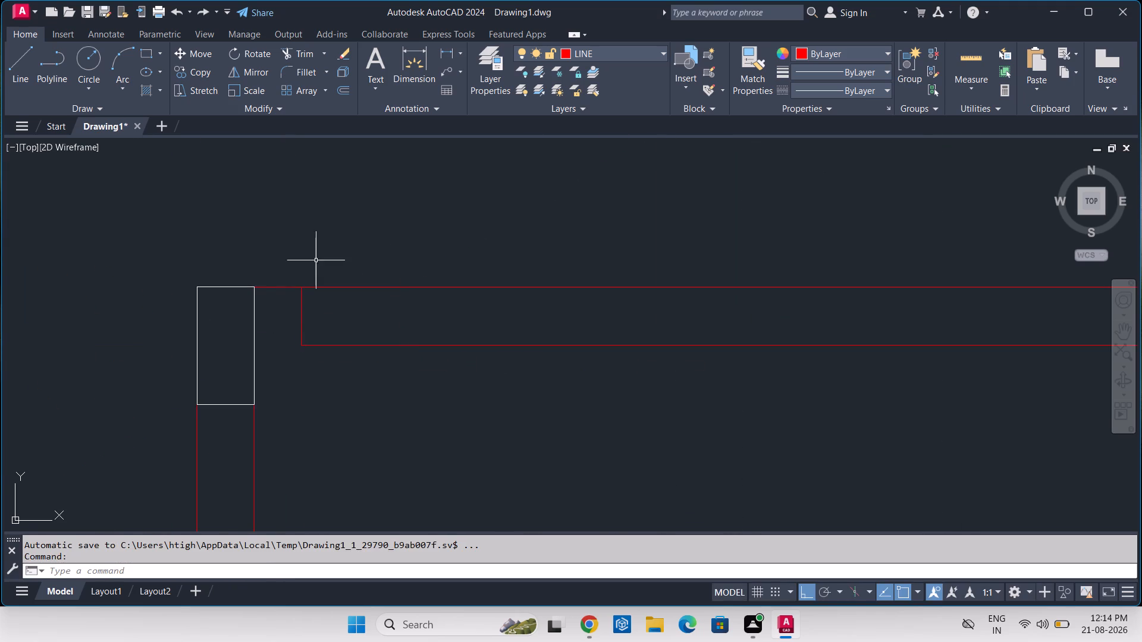
# Examine the new wall's ends near the column and the right exterior wall, and the loose single door below the U-shaped walls.
pyautogui.scroll(1, 390, 231)
pyautogui.scroll(-5, 390, 231)
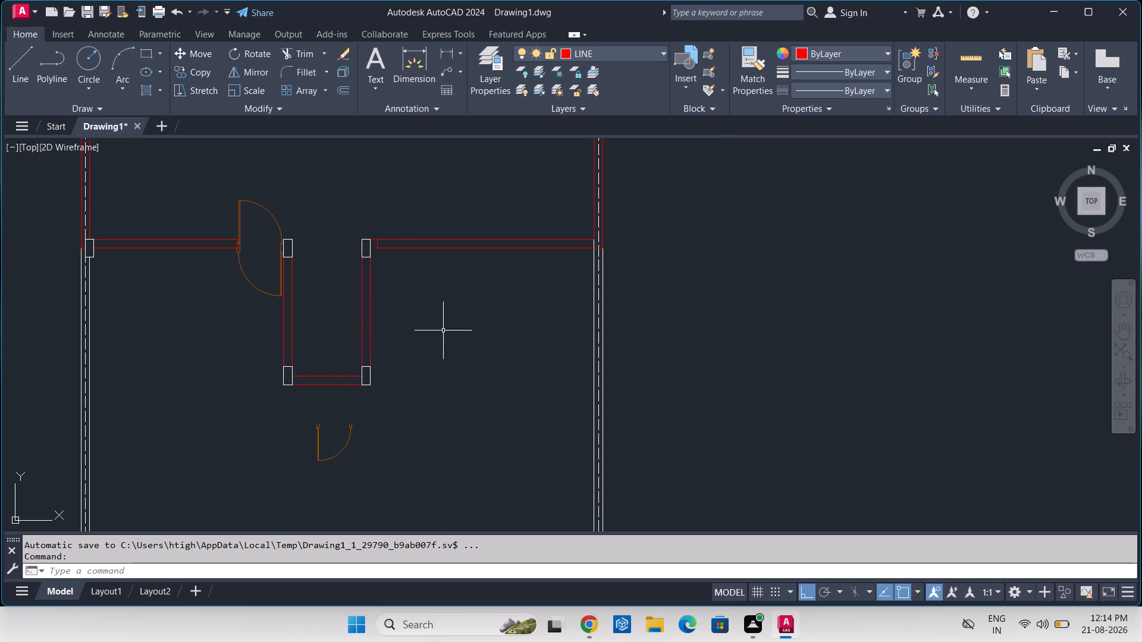
pyautogui.scroll(4, 612, 230)
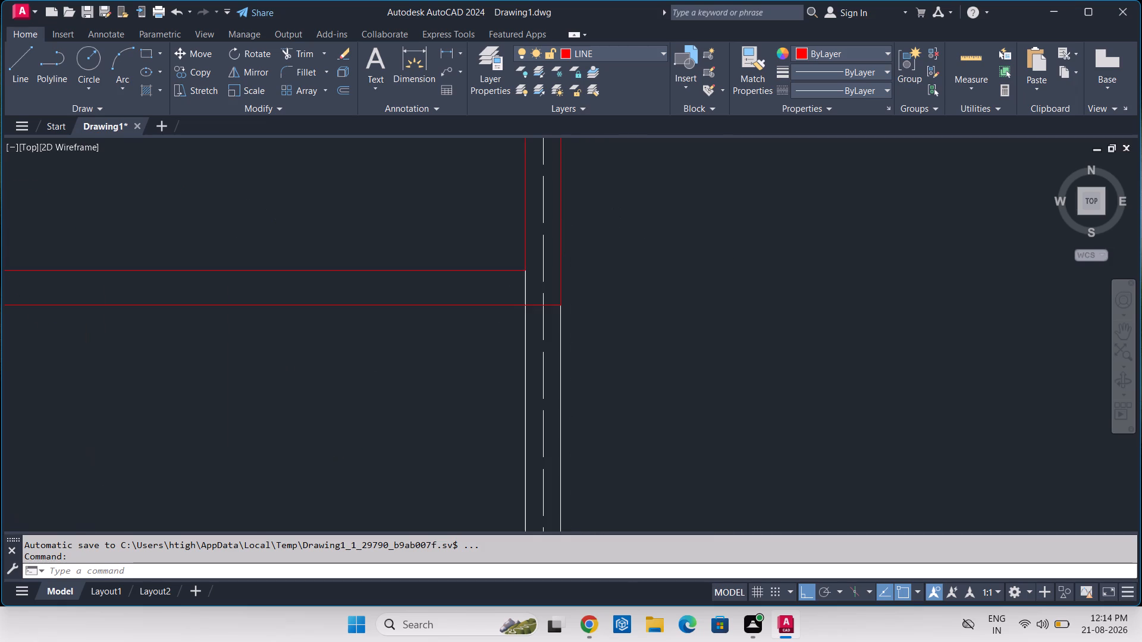
pyautogui.scroll(-6, 612, 230)
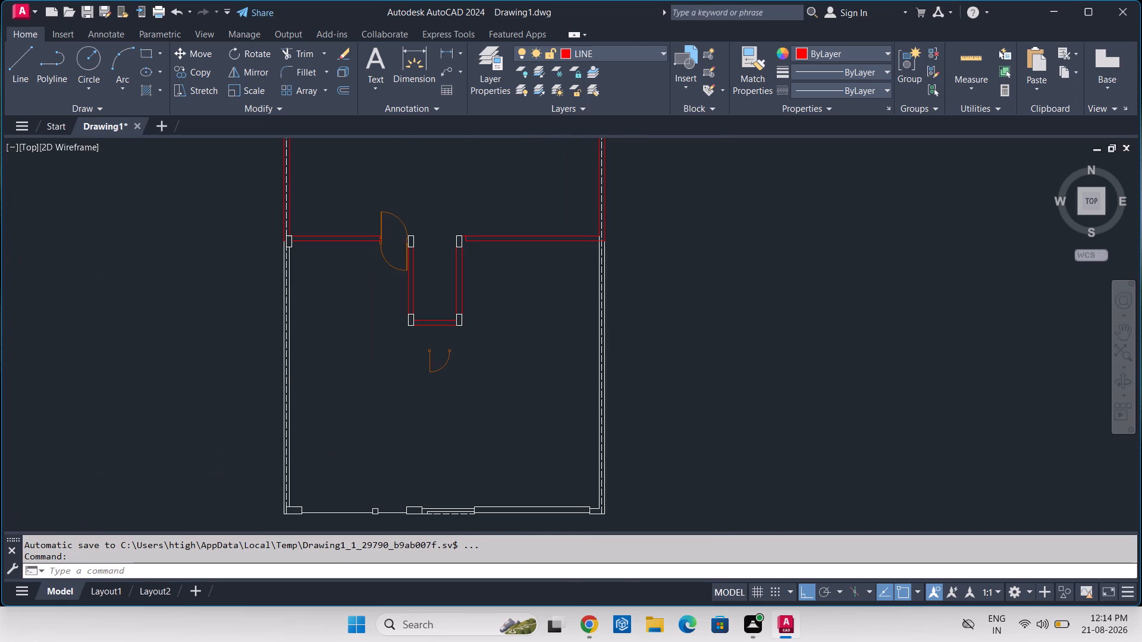
pyautogui.scroll(5, 612, 230)
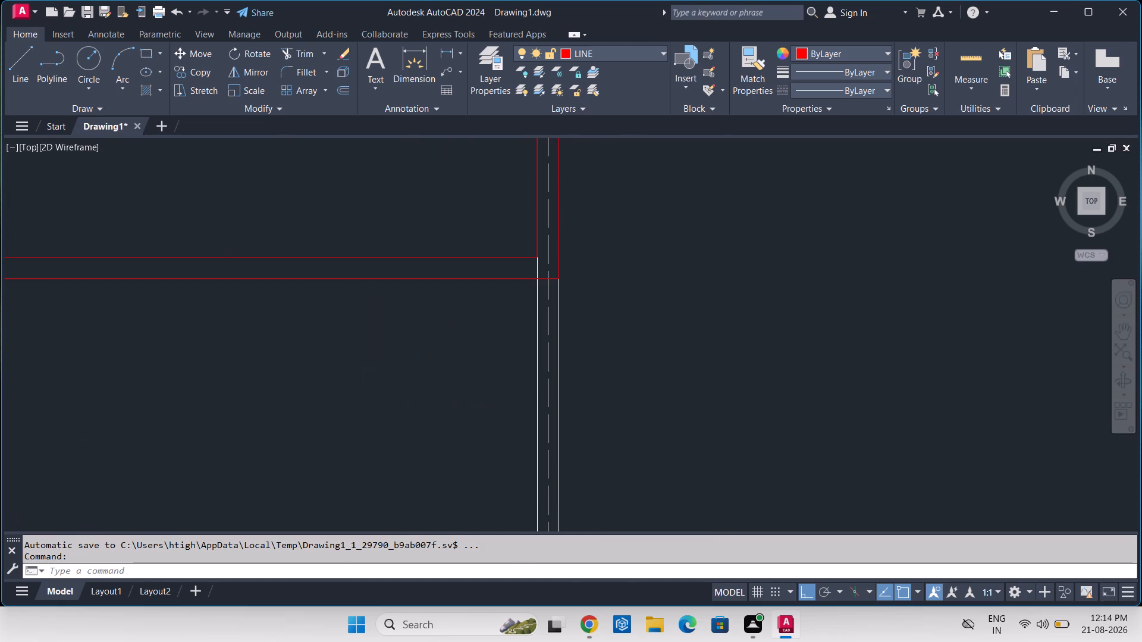
pyautogui.scroll(-3, 612, 230)
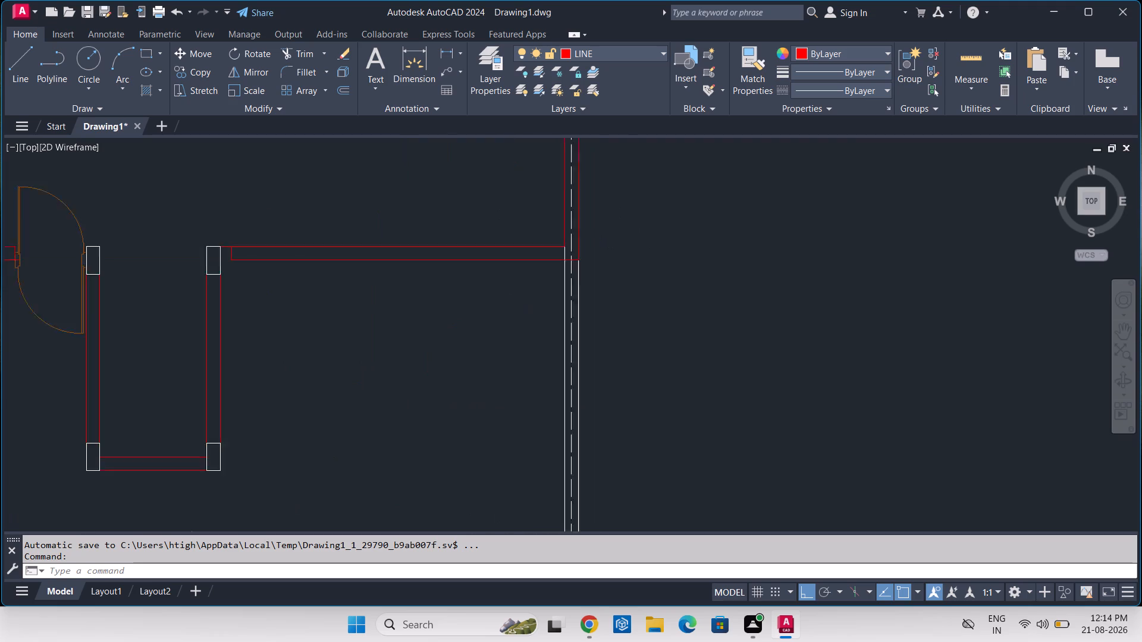
pyautogui.scroll(-1, 612, 230)
pyautogui.scroll(5, 437, 345)
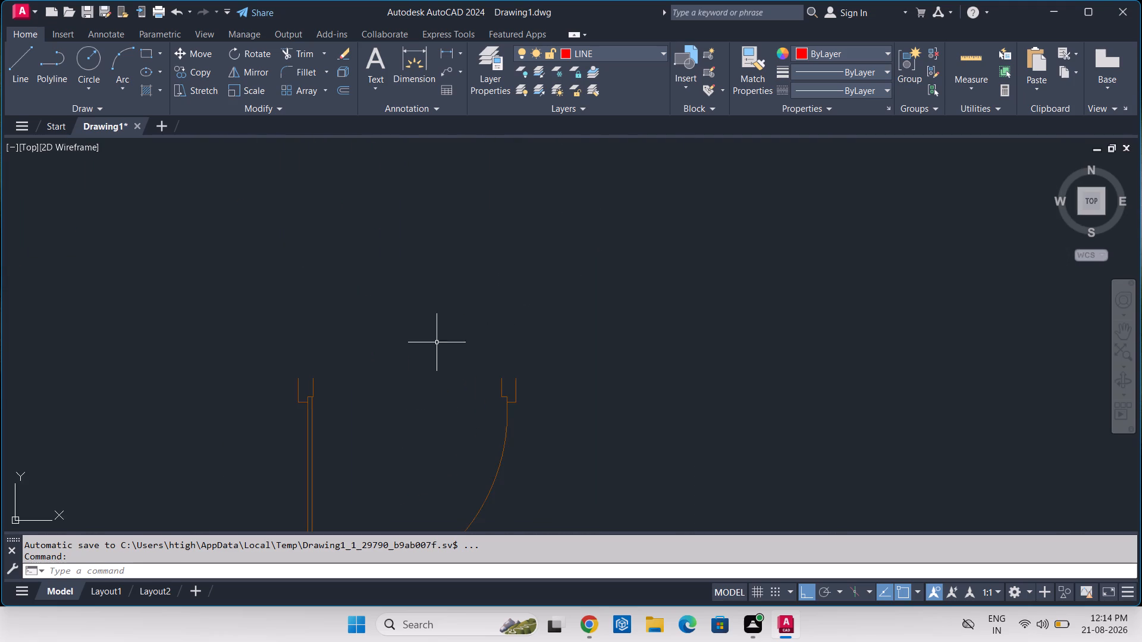
pyautogui.scroll(-4, 471, 311)
pyautogui.scroll(3, 501, 256)
pyautogui.scroll(4, 439, 329)
pyautogui.scroll(-8, 439, 326)
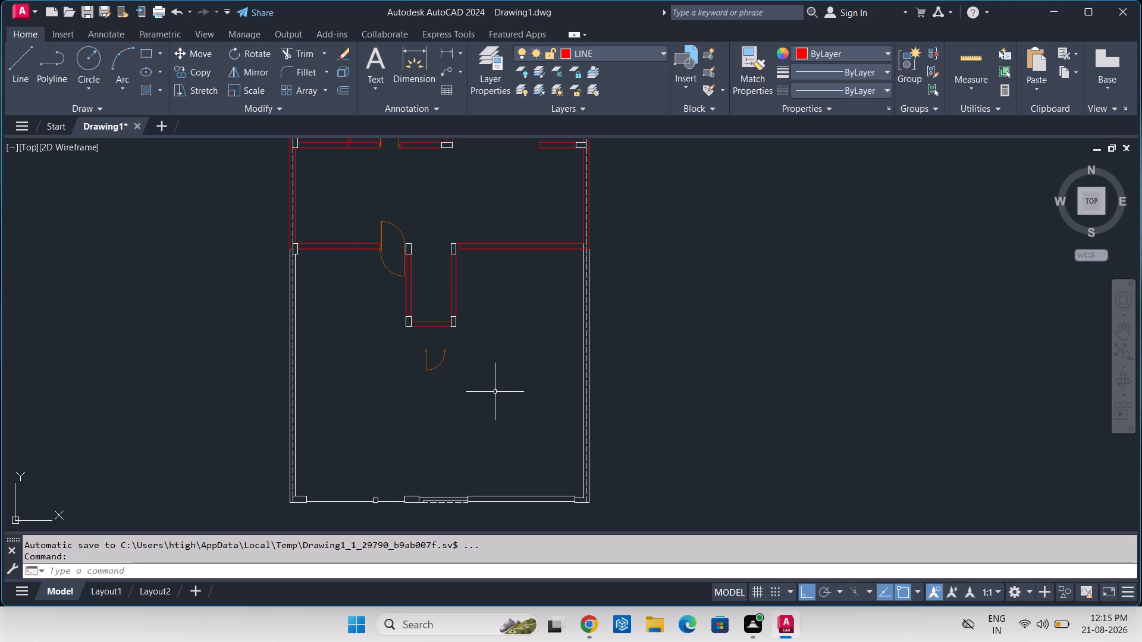
pyautogui.moveTo(495, 392); pyautogui.dragTo(549, 380, button='middle')
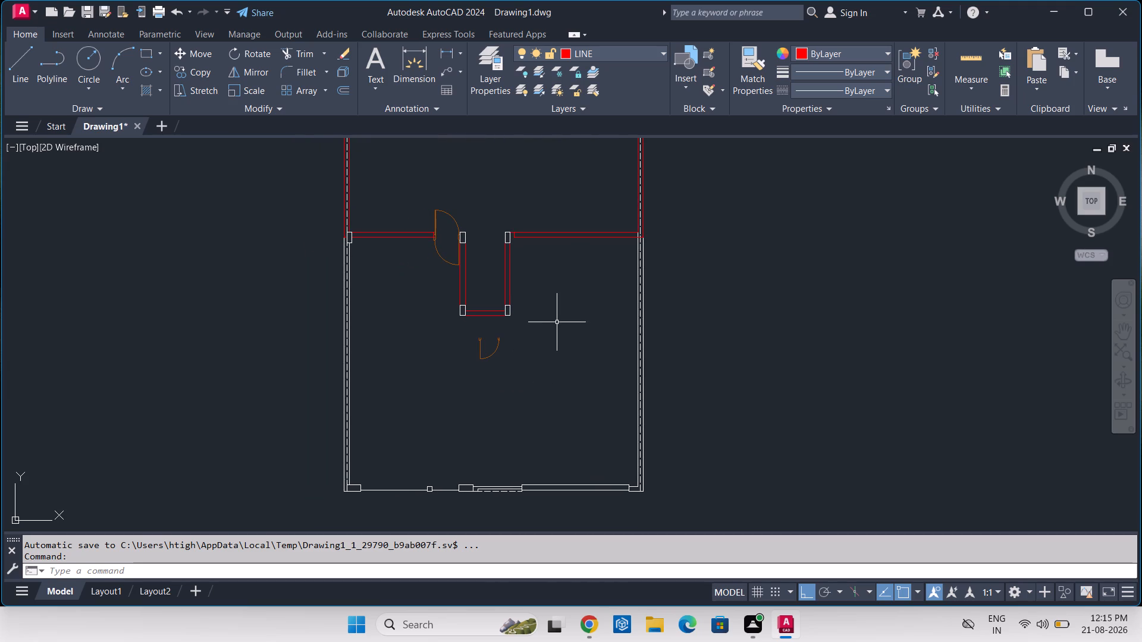
# Assign the solid face lines of both side walls and the top wall, the bottom wall's right stretch, and the rectangular pier near its middle to layer LINE.
pyautogui.scroll(4, 364, 312)
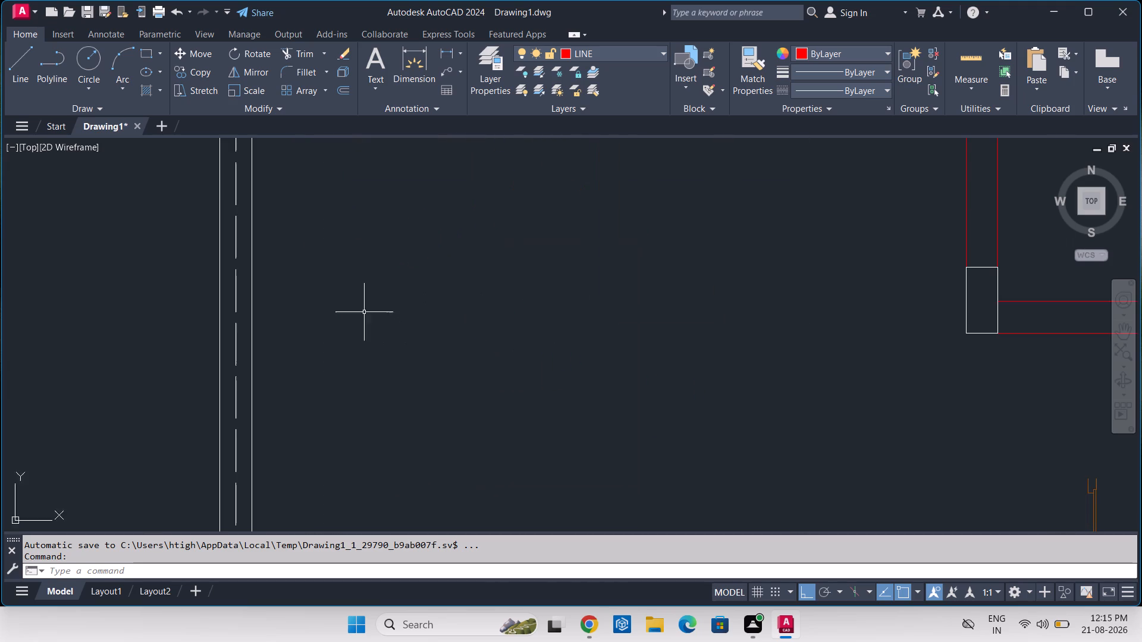
pyautogui.scroll(1, 364, 312)
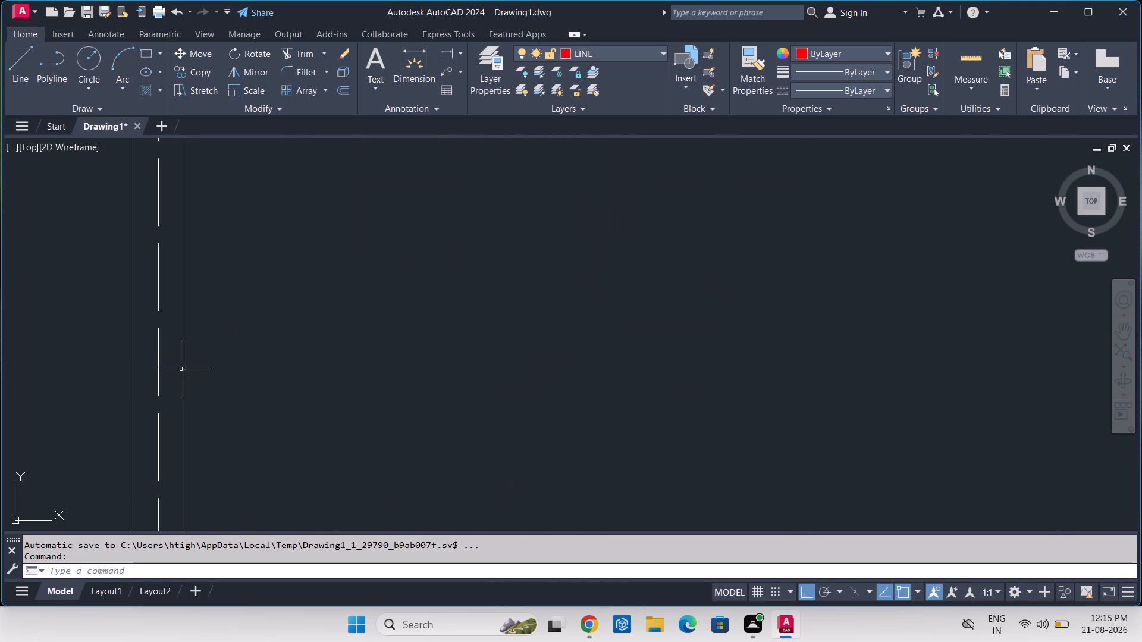
pyautogui.click(182, 371)
pyautogui.click(135, 353)
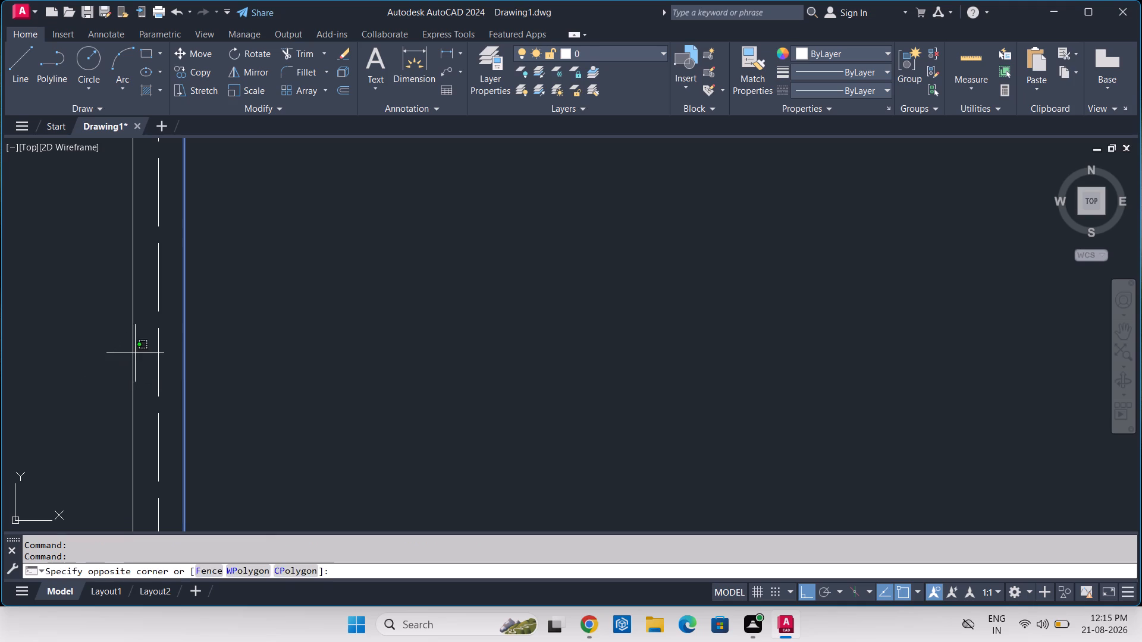
pyautogui.click(124, 360)
pyautogui.scroll(-4, 124, 360)
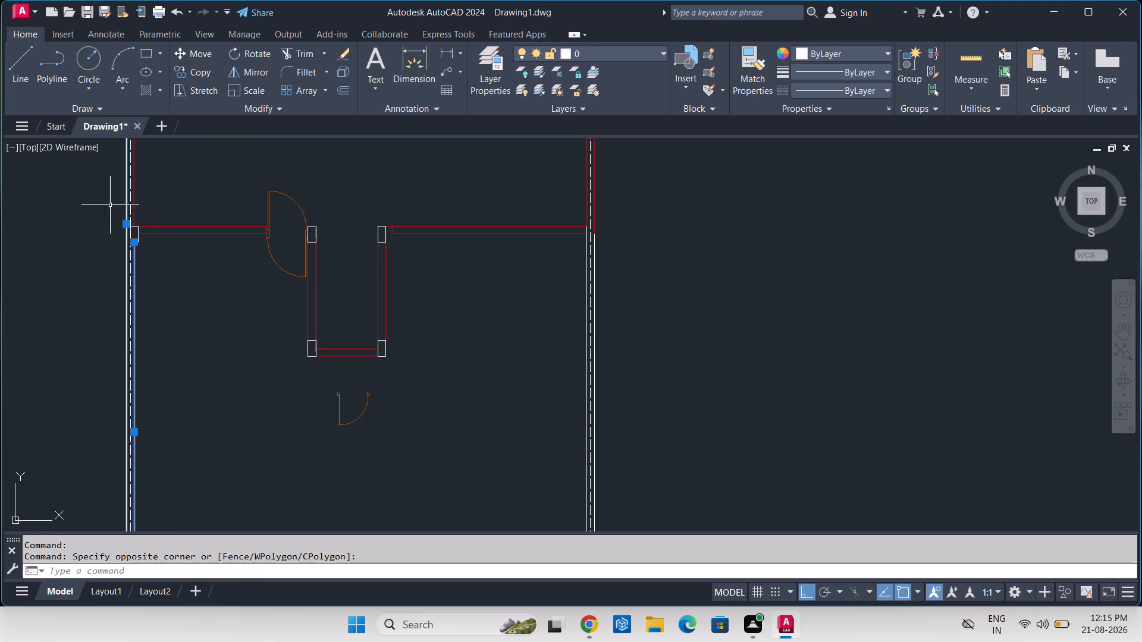
pyautogui.scroll(3, 612, 259)
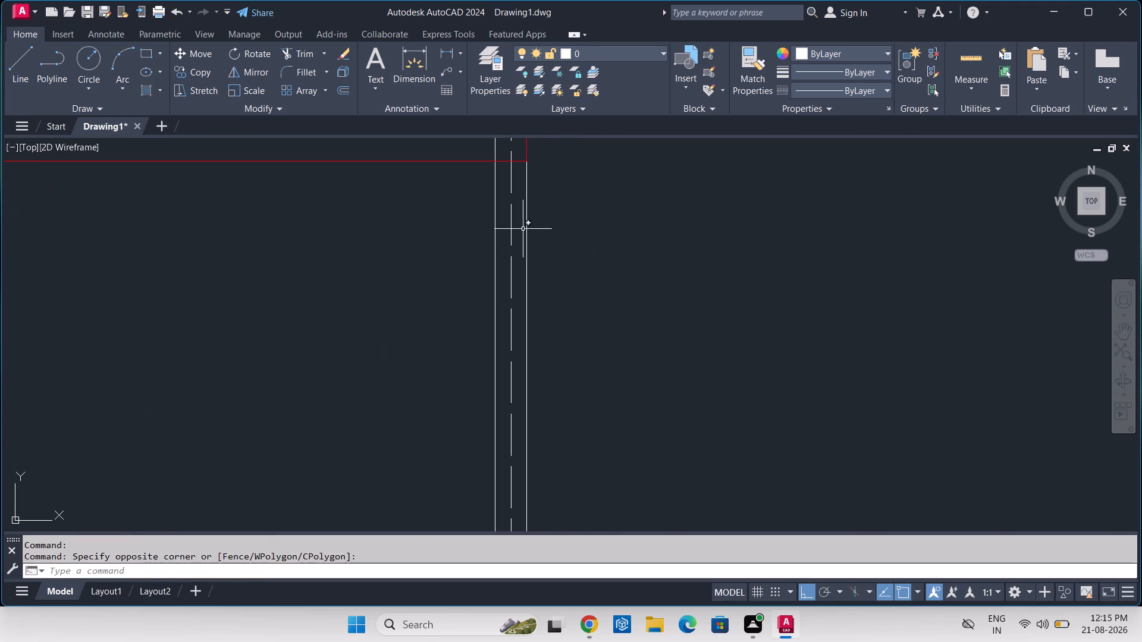
pyautogui.click(495, 224)
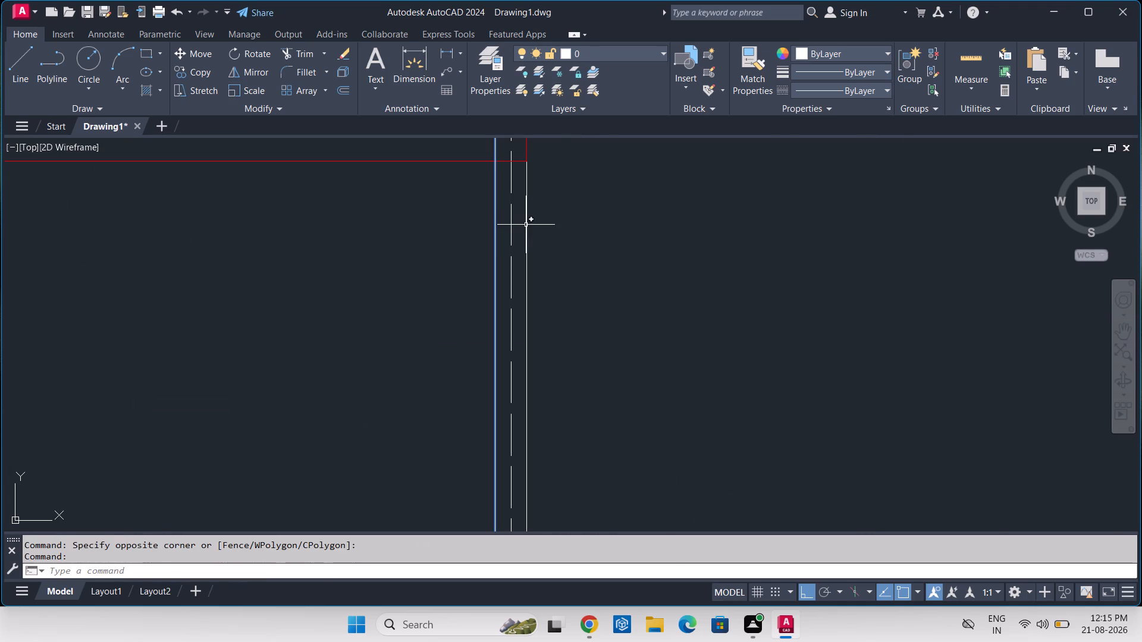
pyautogui.click(526, 225)
pyautogui.scroll(-5, 526, 226)
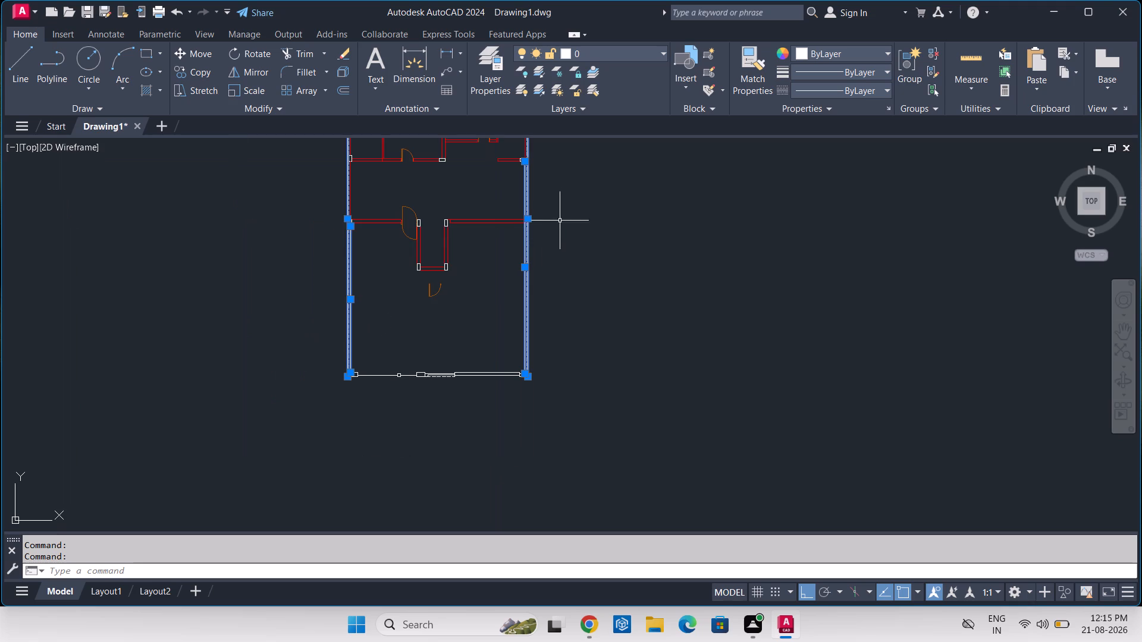
pyautogui.moveTo(558, 219); pyautogui.dragTo(575, 342, button='middle')
pyautogui.scroll(4, 569, 244)
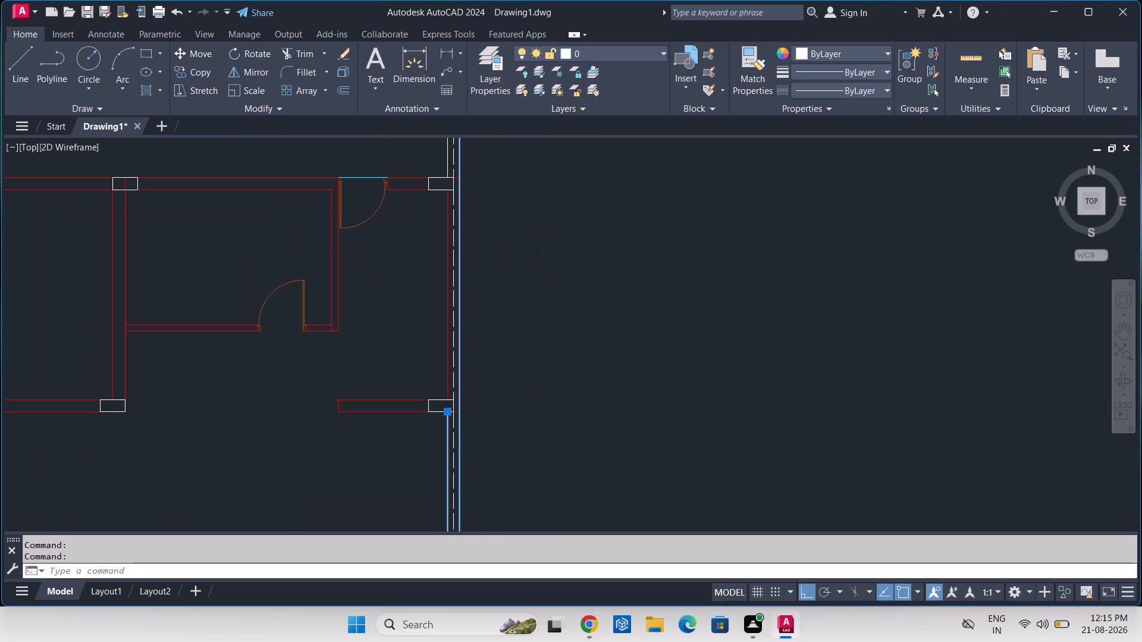
pyautogui.moveTo(569, 246); pyautogui.dragTo(694, 395, button='middle')
pyautogui.scroll(-2, 660, 348)
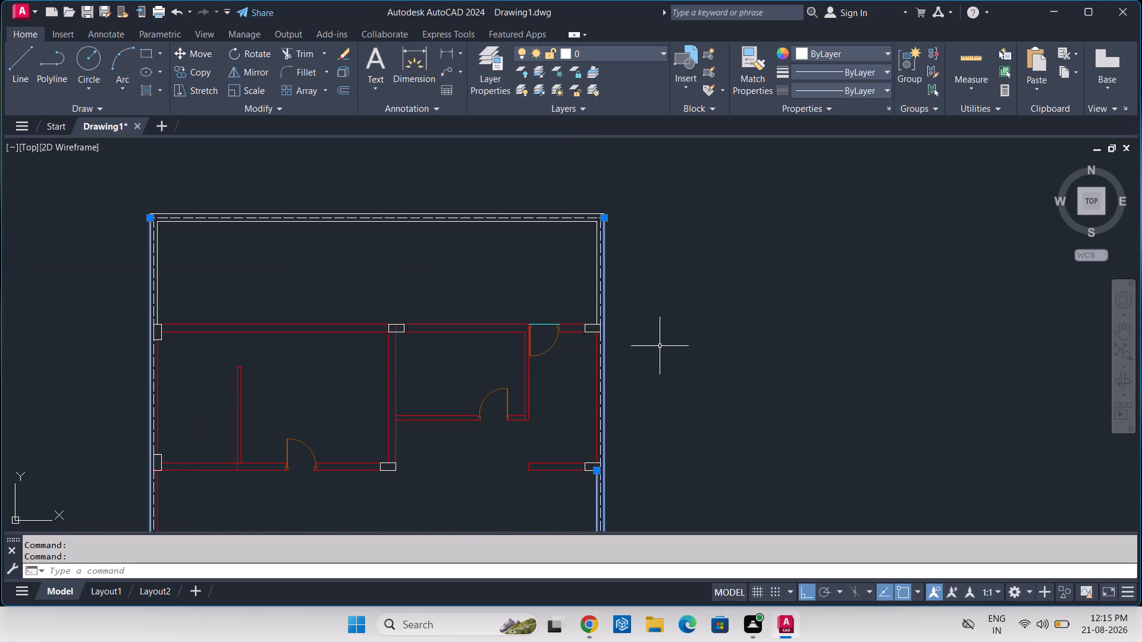
pyautogui.moveTo(659, 350); pyautogui.dragTo(673, 405, button='middle')
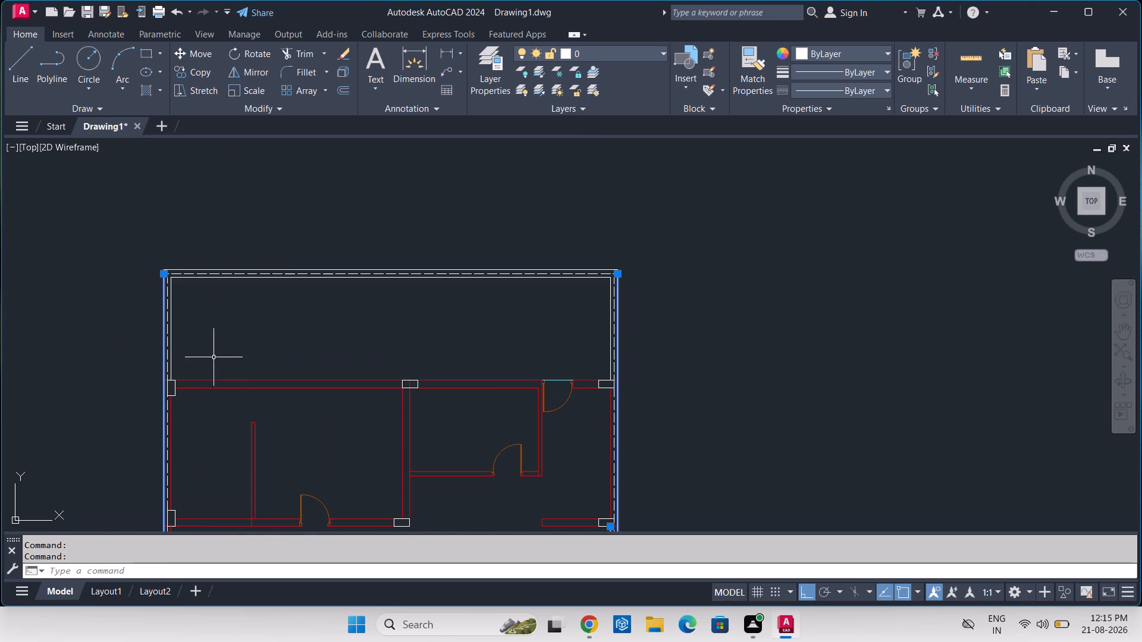
pyautogui.scroll(3, 187, 351)
pyautogui.click(133, 348)
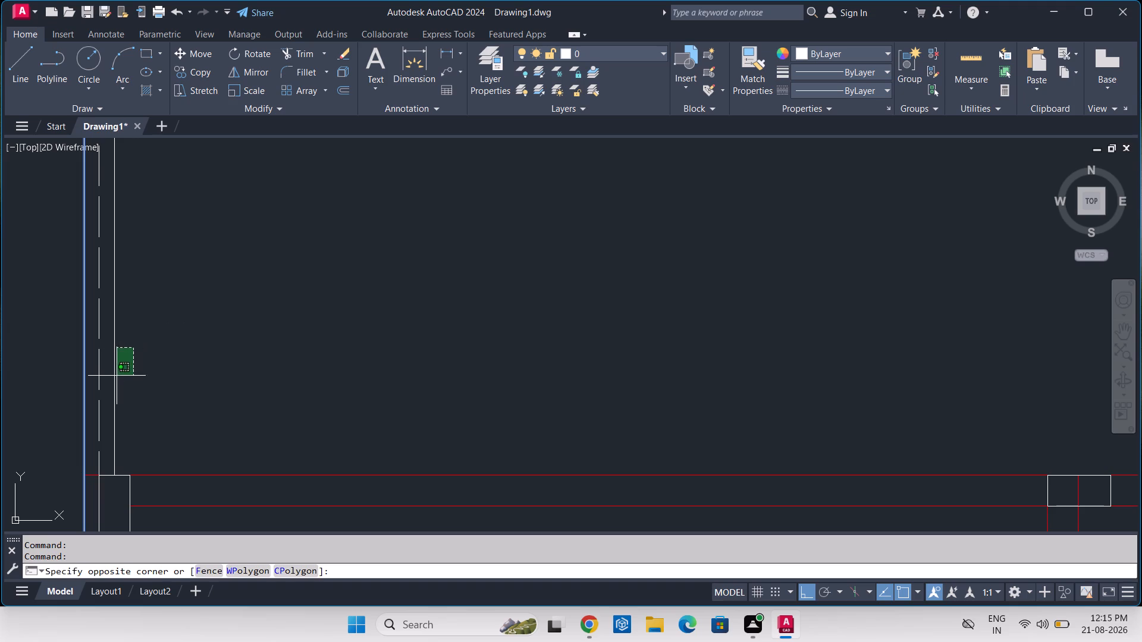
pyautogui.click(114, 378)
pyautogui.scroll(-4, 115, 375)
pyautogui.scroll(3, 211, 292)
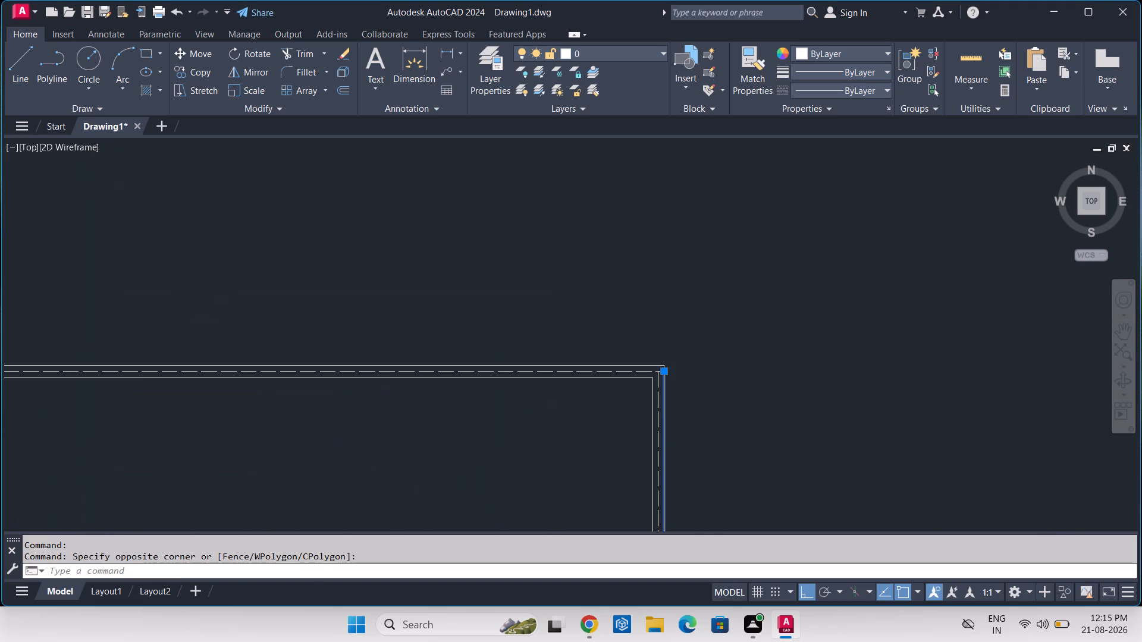
pyautogui.scroll(4, 890, 418)
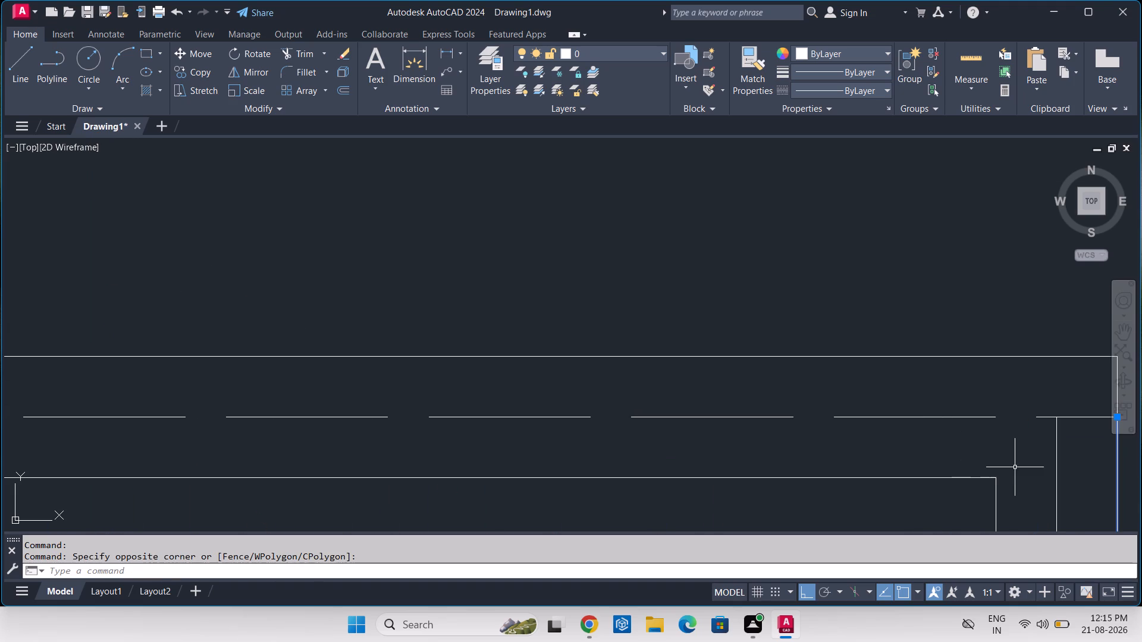
pyautogui.click(1015, 467)
pyautogui.click(968, 492)
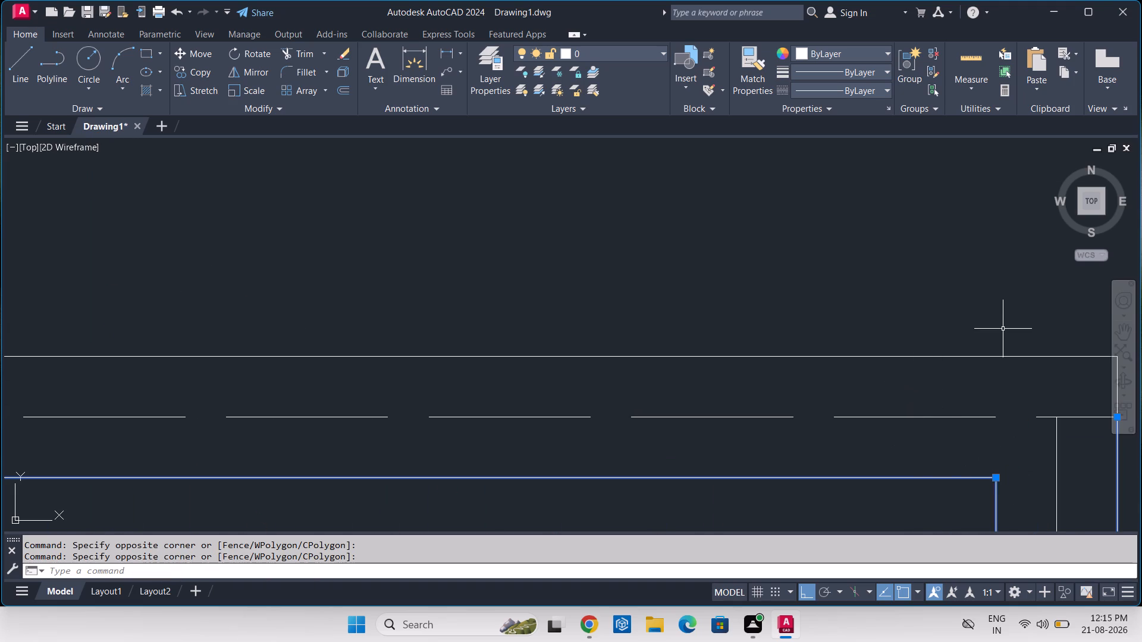
pyautogui.moveTo(1006, 331); pyautogui.dragTo(747, 365, button='middle')
pyautogui.click(880, 350)
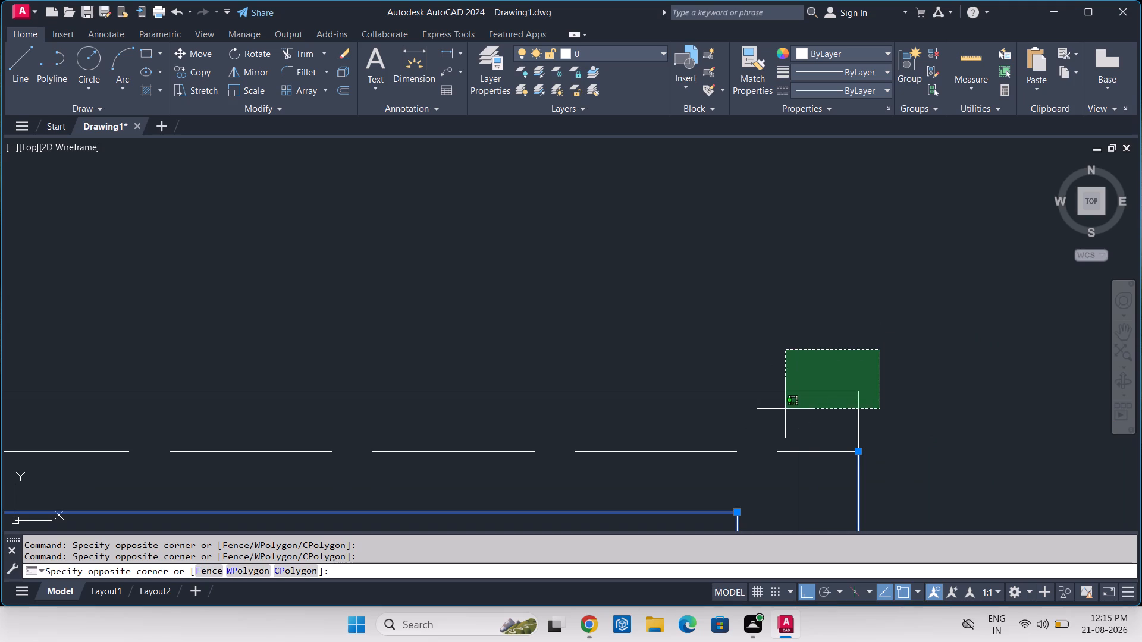
pyautogui.click(784, 410)
pyautogui.scroll(-6, 783, 408)
pyautogui.scroll(4, 346, 413)
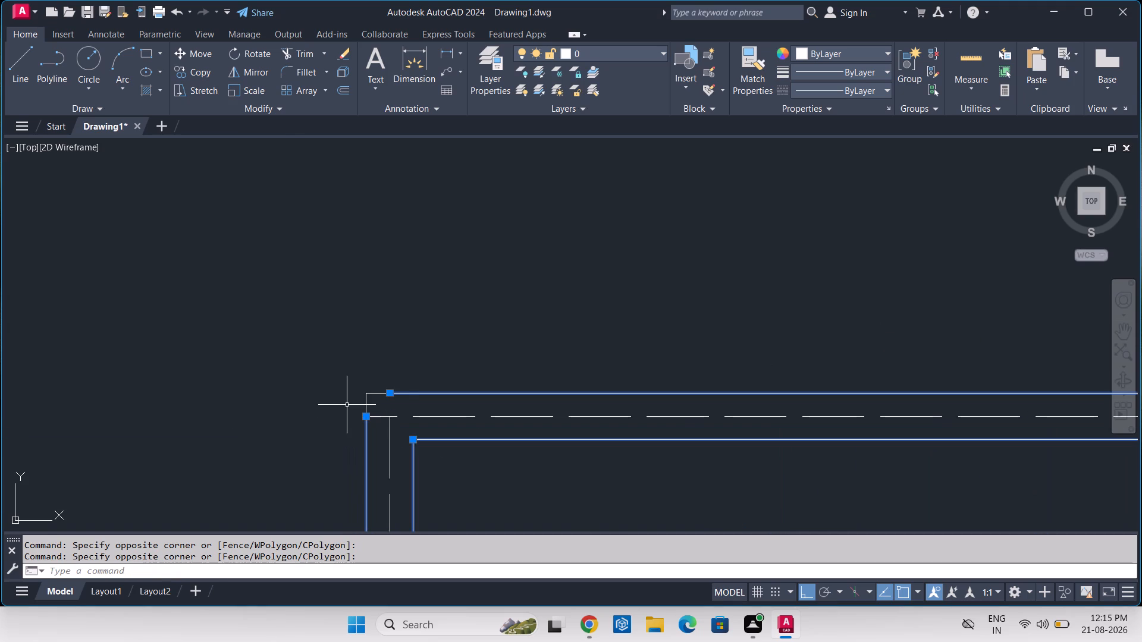
pyautogui.click(407, 365)
pyautogui.click(341, 402)
pyautogui.scroll(-4, 341, 402)
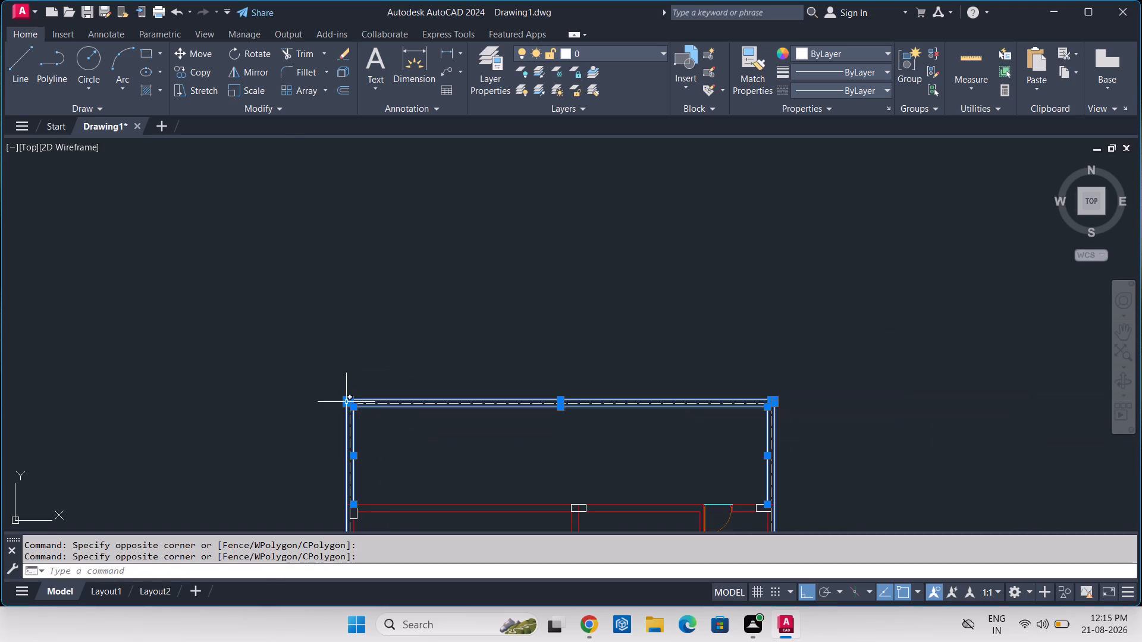
pyautogui.scroll(-2, 714, 437)
pyautogui.moveTo(803, 458); pyautogui.dragTo(765, 269, button='middle')
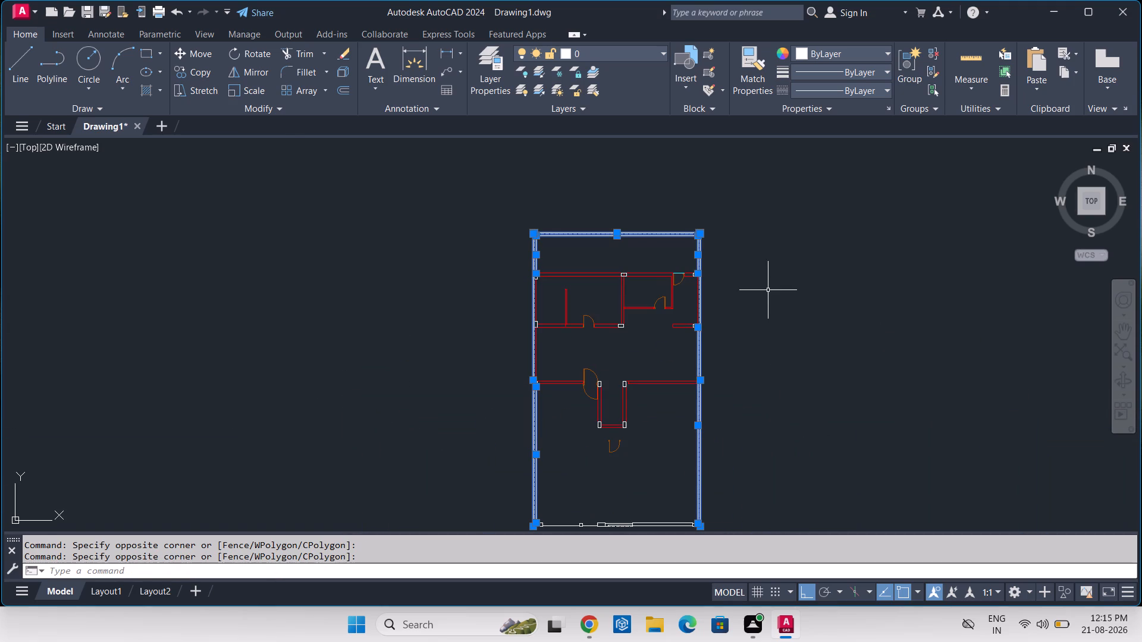
pyautogui.moveTo(753, 422); pyautogui.dragTo(761, 263, button='middle')
pyautogui.scroll(3, 650, 380)
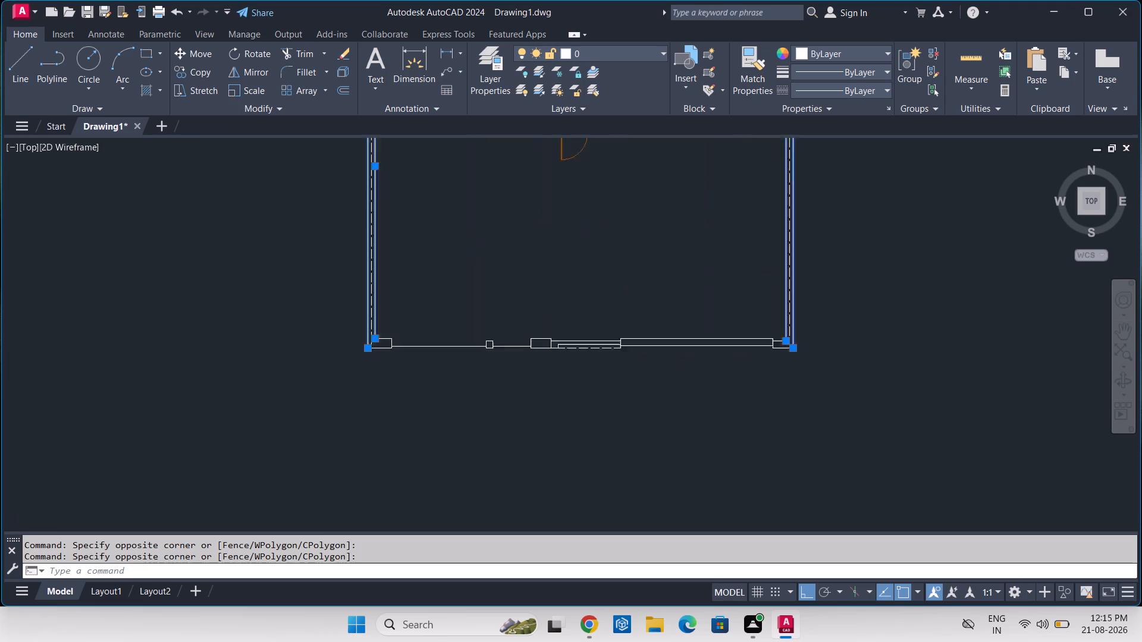
pyautogui.scroll(1, 650, 380)
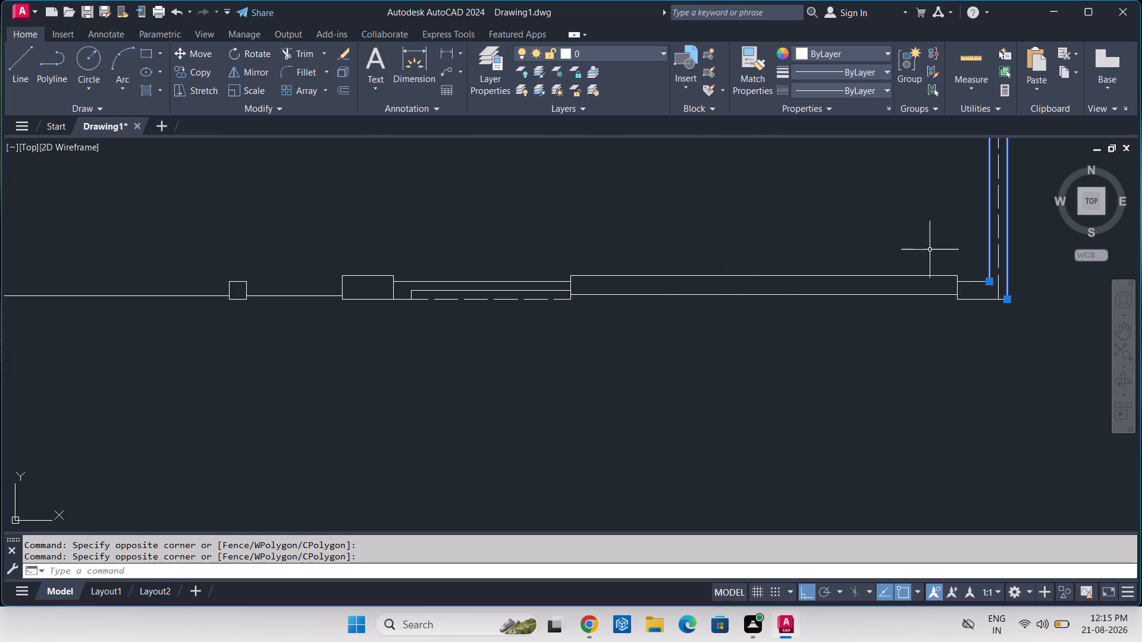
pyautogui.click(969, 270)
pyautogui.click(956, 329)
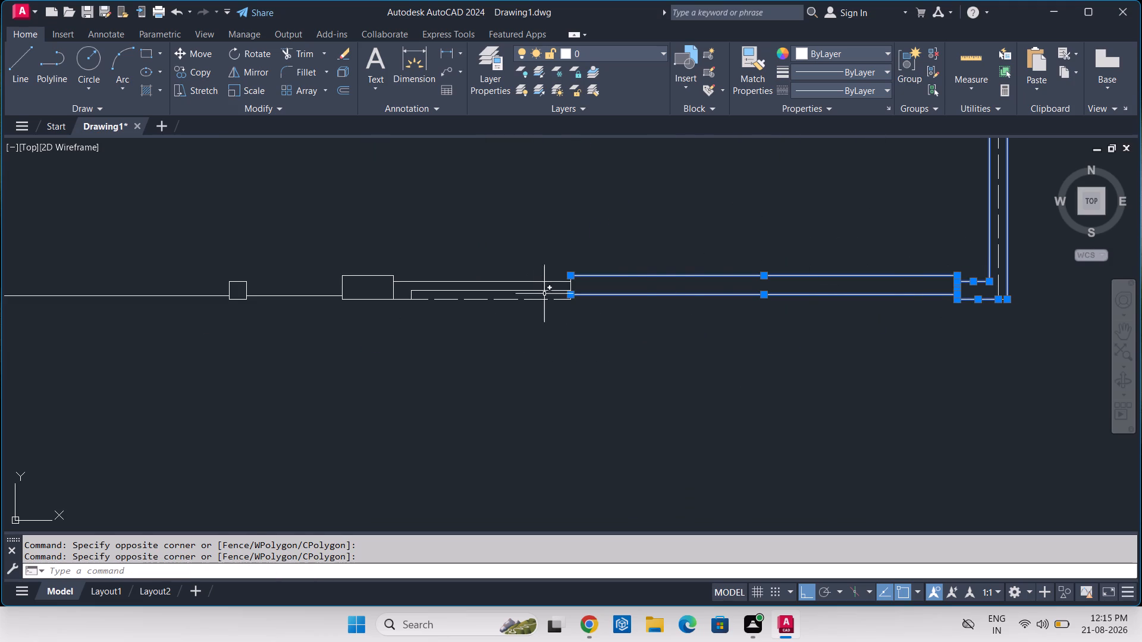
pyautogui.click(393, 276)
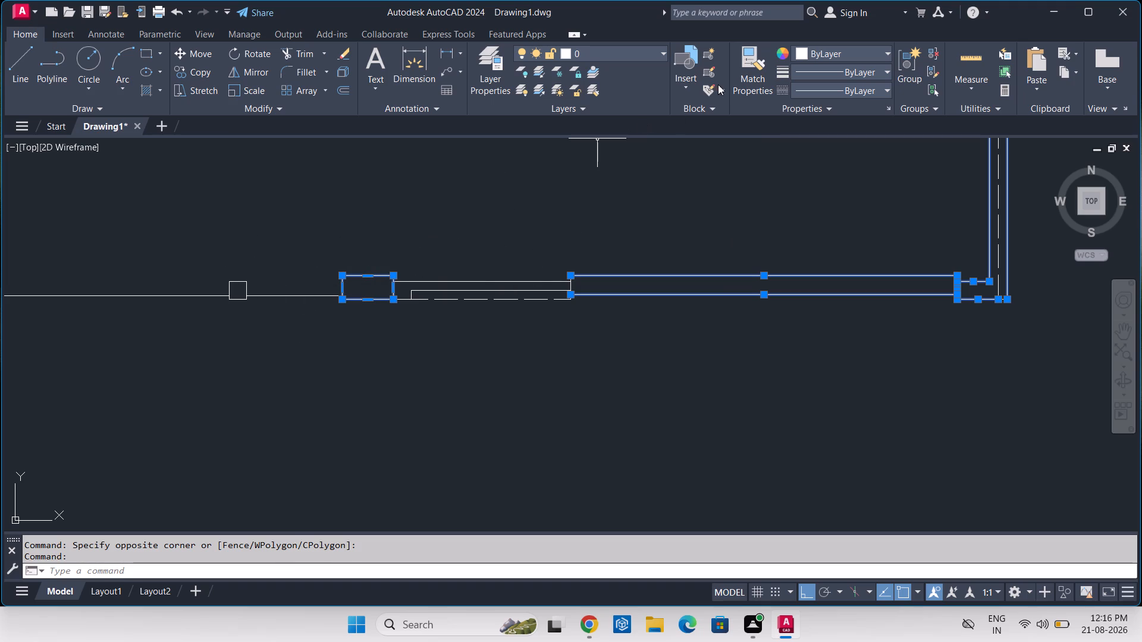
pyautogui.moveTo(738, 74); pyautogui.dragTo(761, 93, button='right')
pyautogui.click(611, 53)
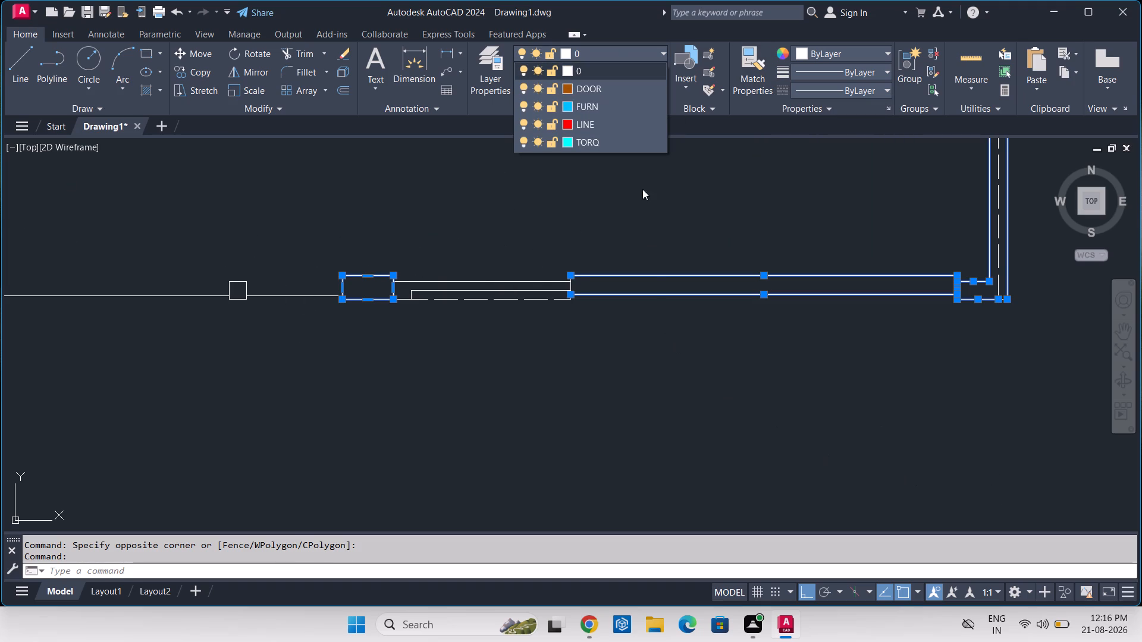
pyautogui.click(634, 130)
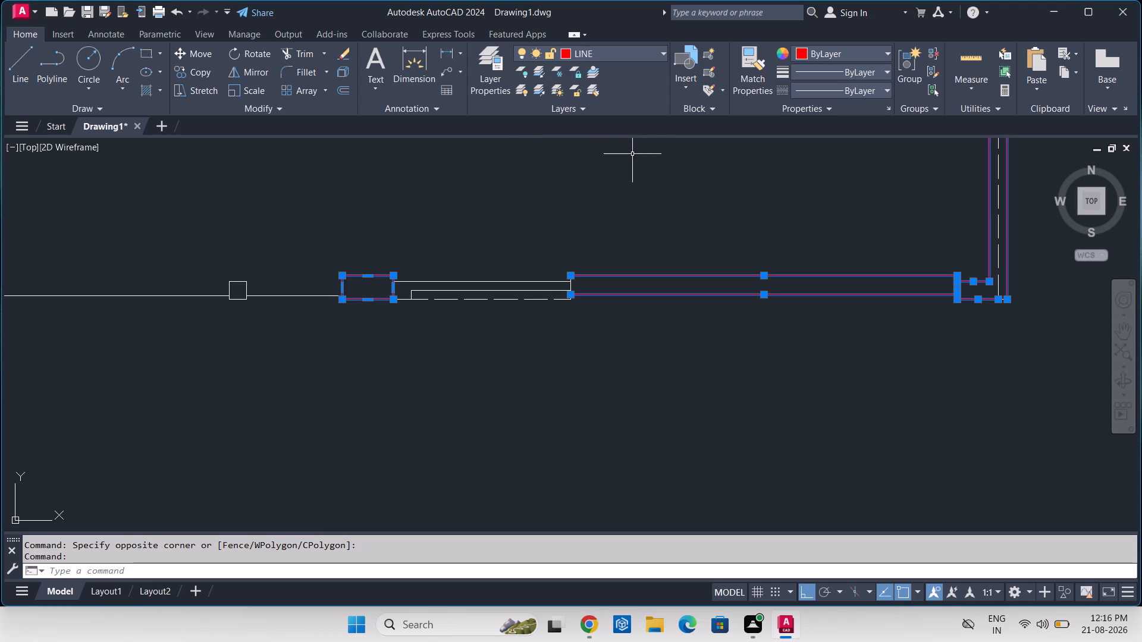
pyautogui.press('Escape')
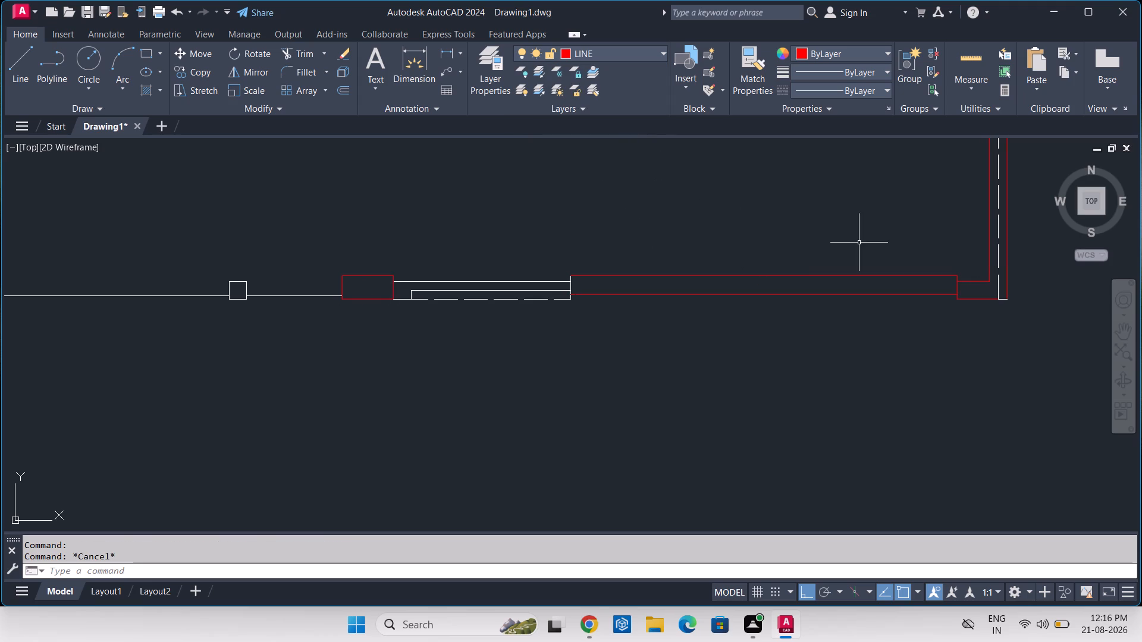
# Assign the short closing line at the lower-right exterior corner and the vertical end segments where the bottom wall meets the opening to layer LINE.
pyautogui.scroll(4, 1027, 301)
pyautogui.click(858, 285)
pyautogui.click(832, 319)
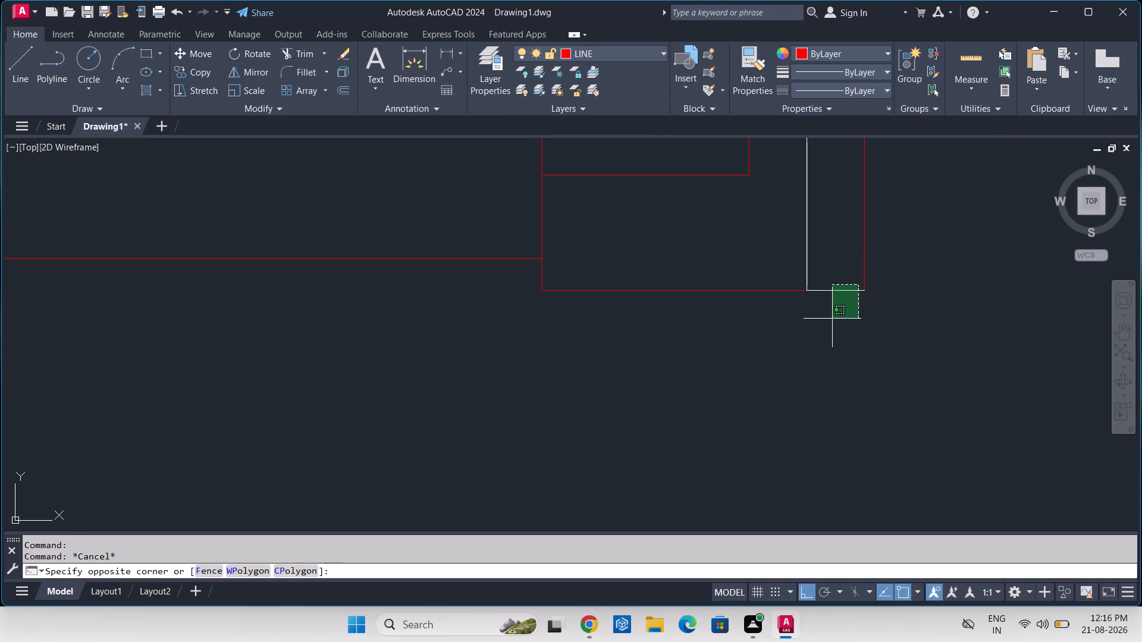
pyautogui.scroll(-4, 830, 317)
pyautogui.scroll(4, 408, 295)
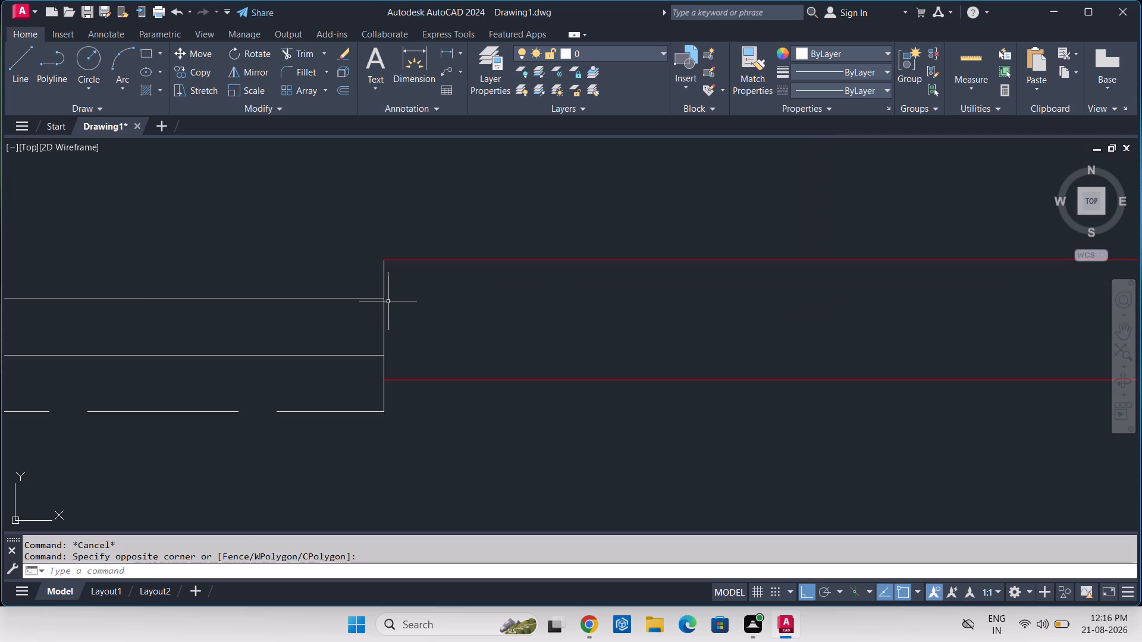
pyautogui.click(385, 284)
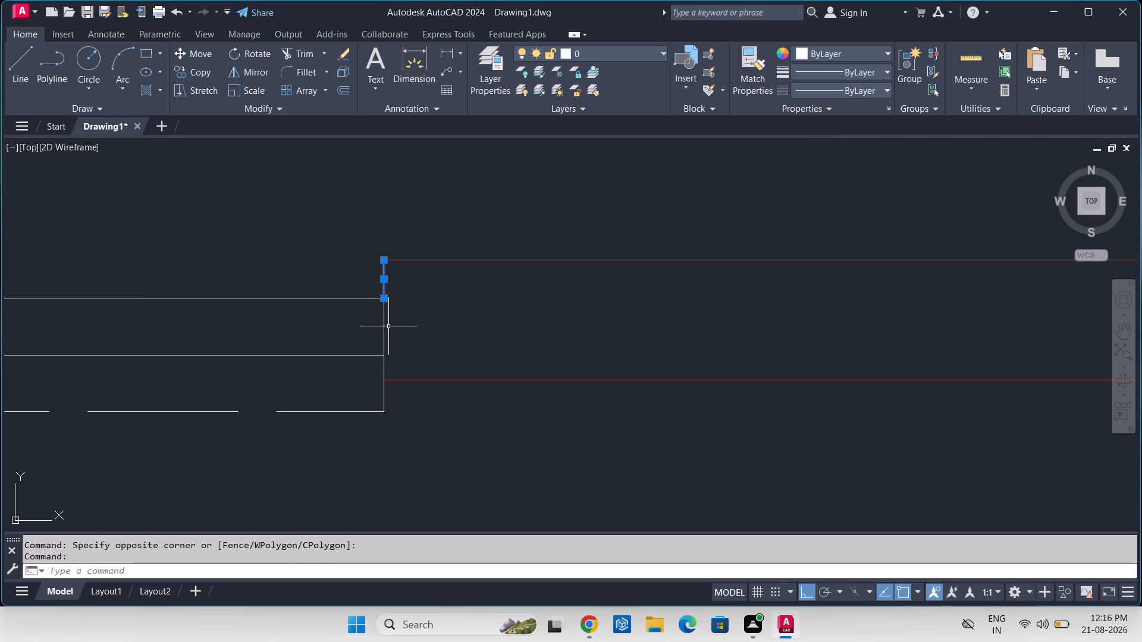
pyautogui.click(384, 320)
pyautogui.click(384, 363)
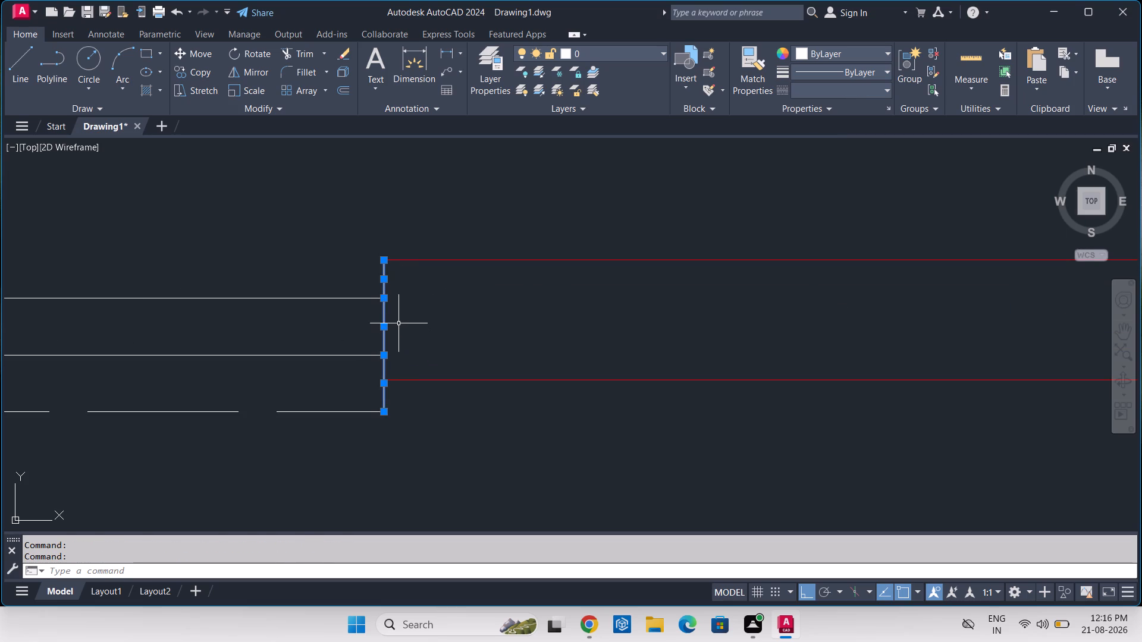
pyautogui.click(599, 56)
pyautogui.click(592, 122)
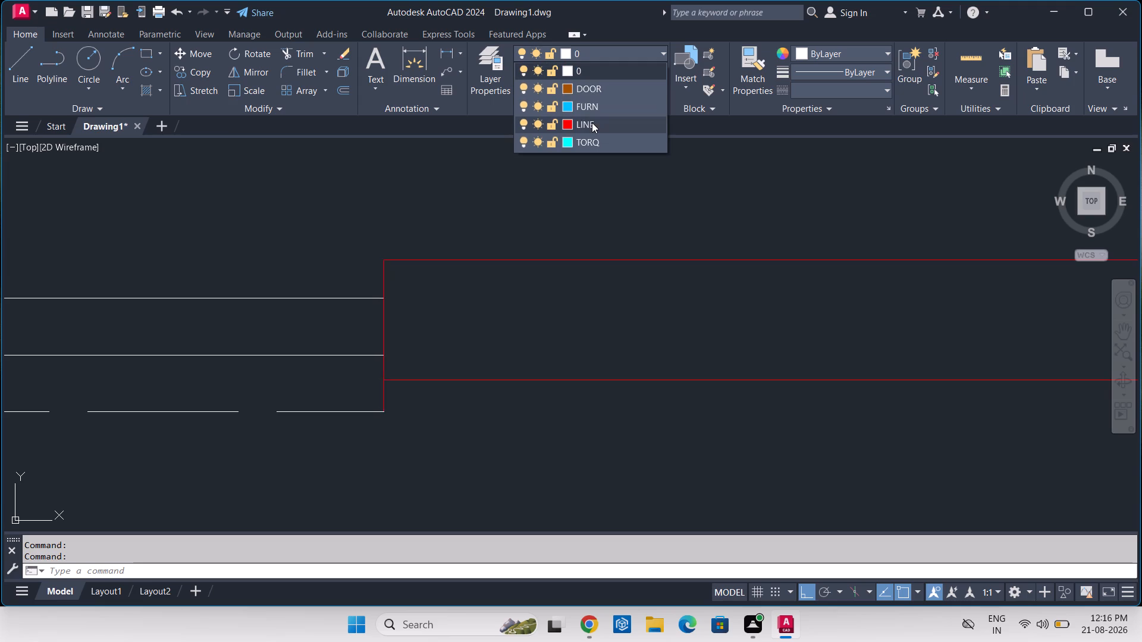
pyautogui.press('Escape')
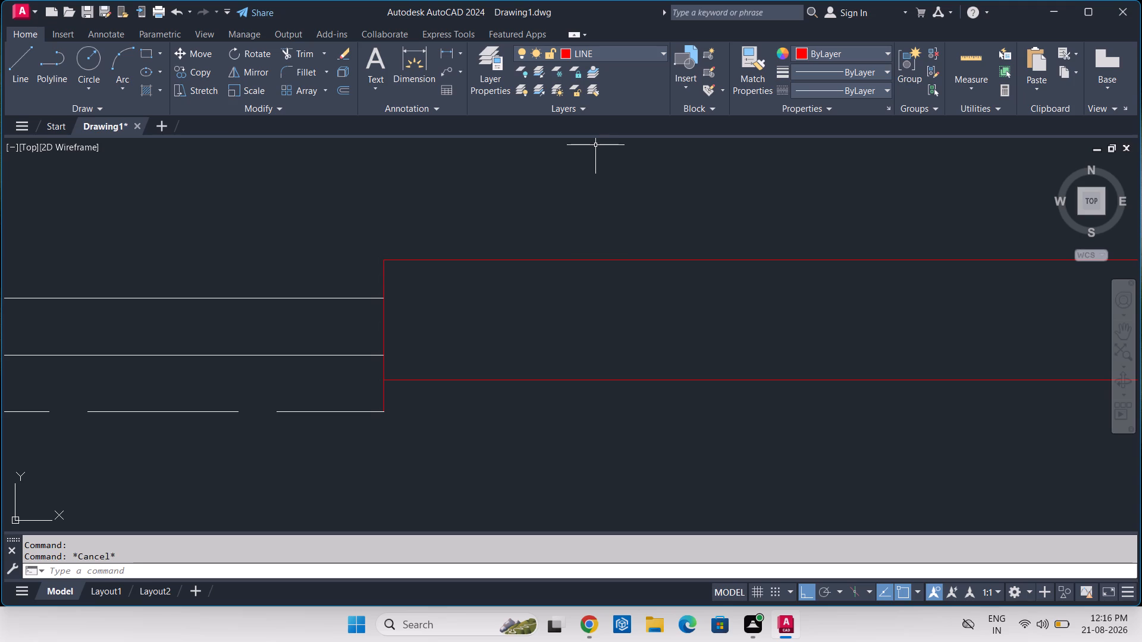
# Assign the short closing line at the left exterior wall's bottom corner, beside the column, to layer LINE.
pyautogui.scroll(-4, 638, 232)
pyautogui.moveTo(636, 233); pyautogui.dragTo(628, 353, button='middle')
pyautogui.scroll(-2, 628, 332)
pyautogui.moveTo(638, 296); pyautogui.dragTo(624, 446, button='middle')
pyautogui.middleClick(622, 393)
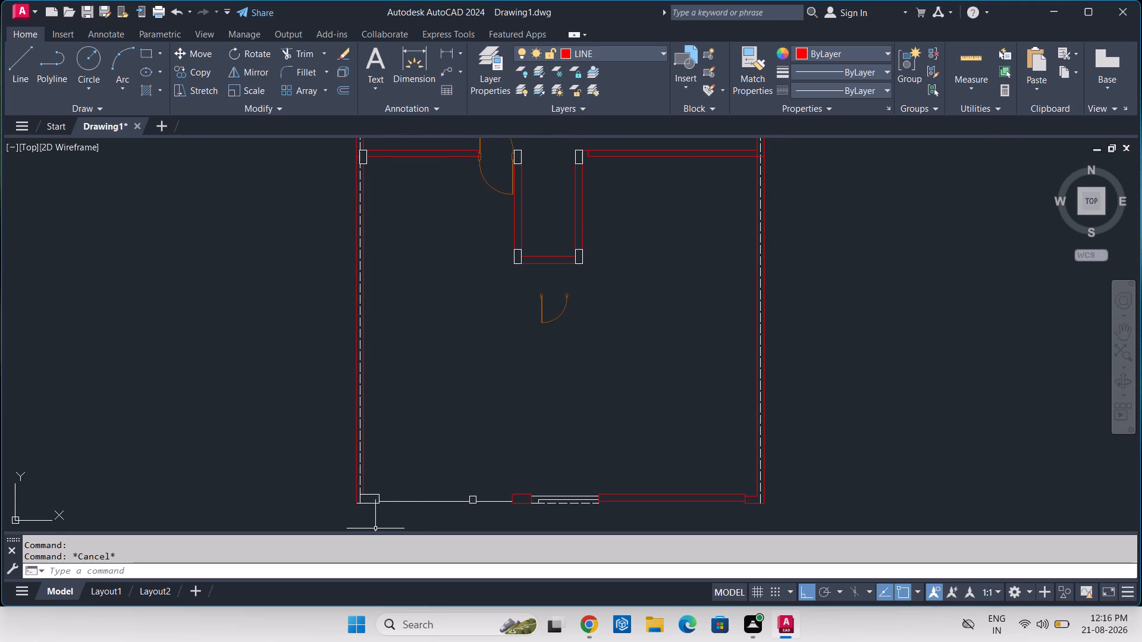
pyautogui.scroll(3, 364, 535)
pyautogui.scroll(4, 353, 483)
pyautogui.click(297, 423)
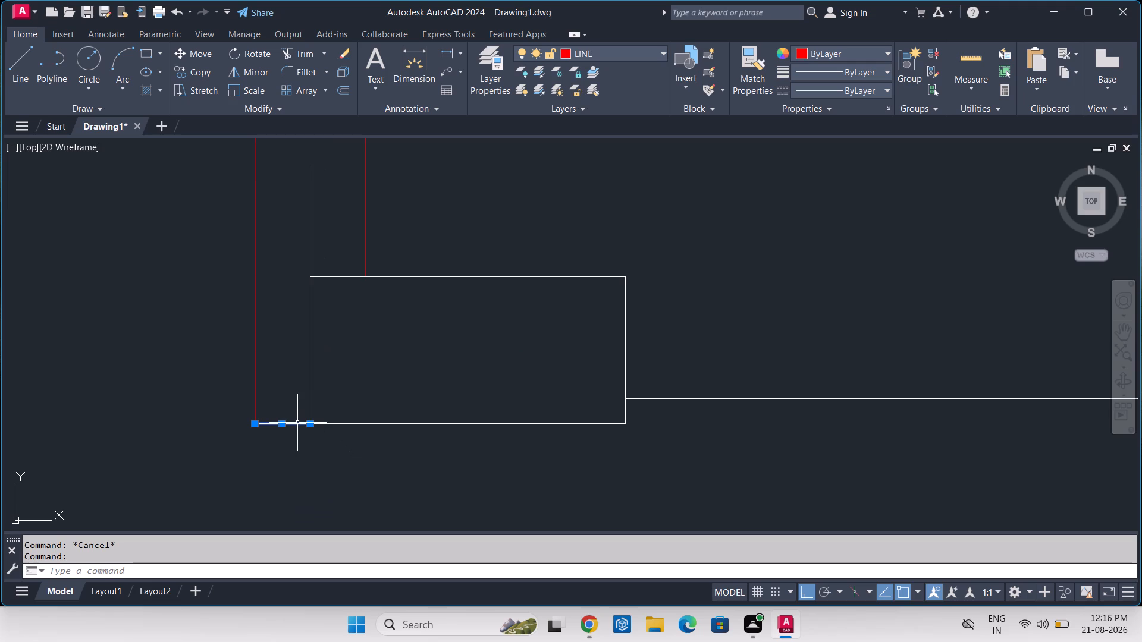
pyautogui.click(623, 52)
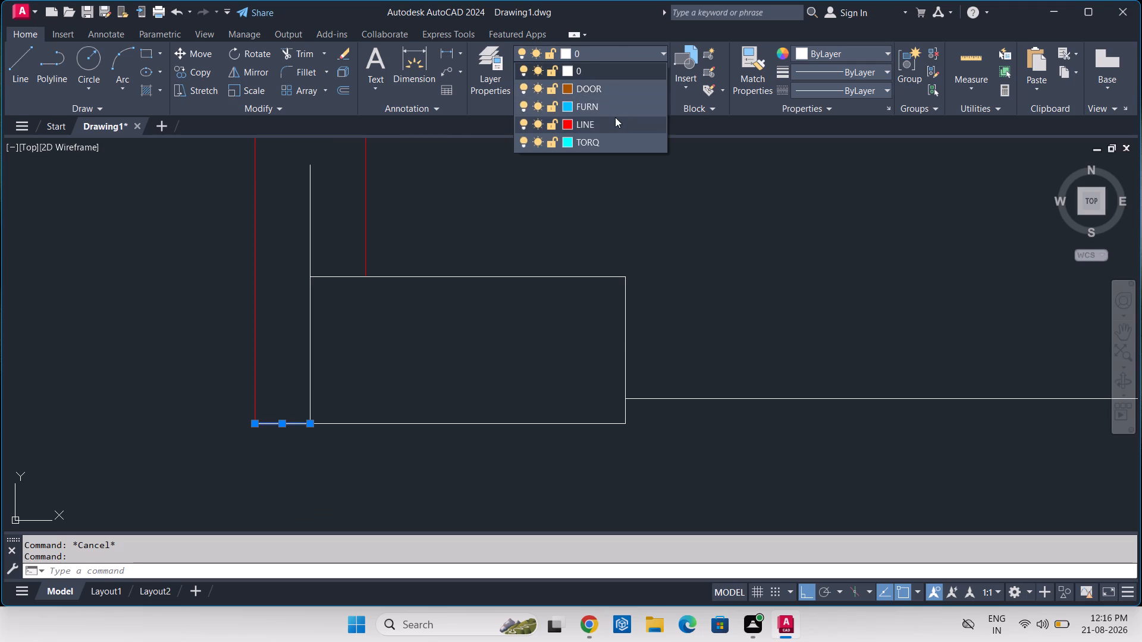
pyautogui.click(615, 117)
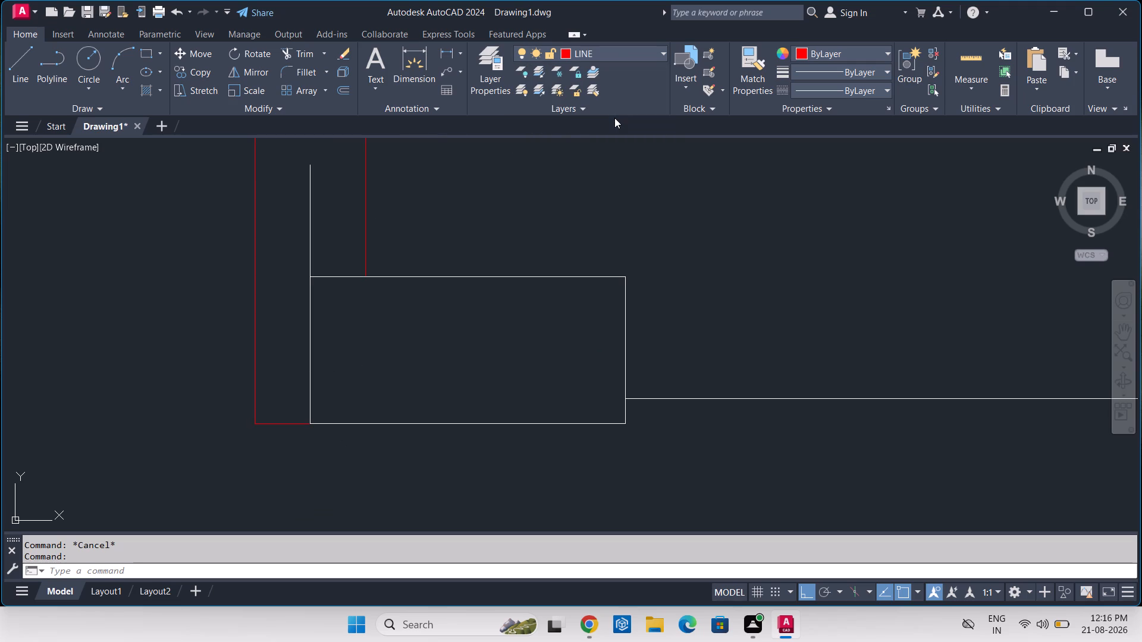
# Examine closely where the left exterior wall's inner face line meets the top edge of the bottom corner column.
pyautogui.scroll(-2, 650, 184)
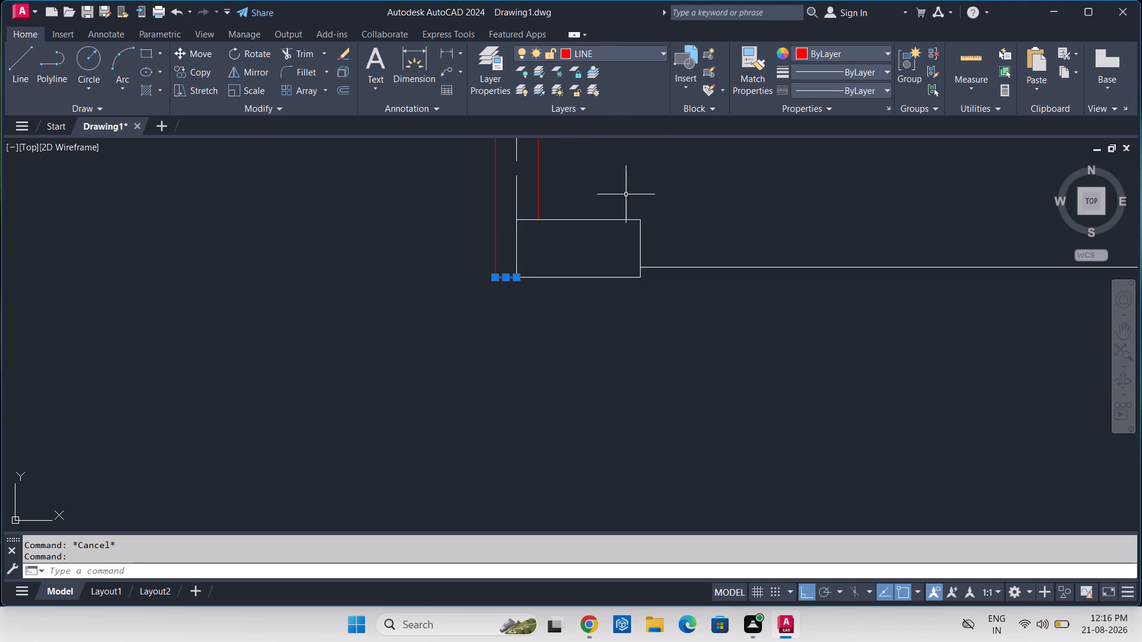
pyautogui.press('Escape')
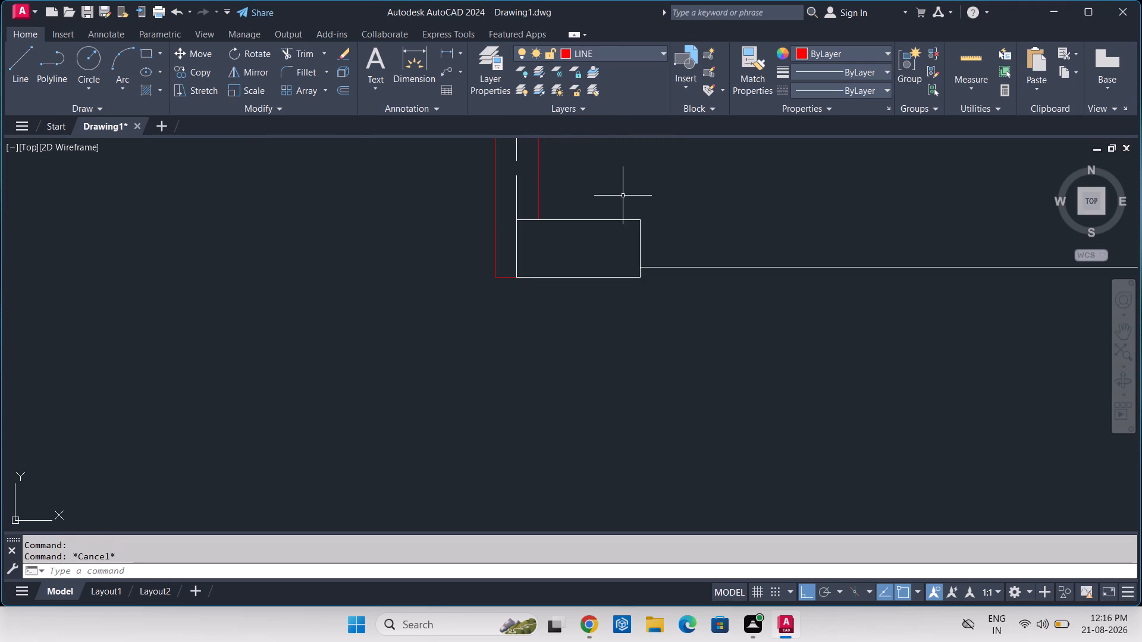
pyautogui.moveTo(617, 234); pyautogui.dragTo(536, 342, button='middle')
pyautogui.scroll(5, 449, 326)
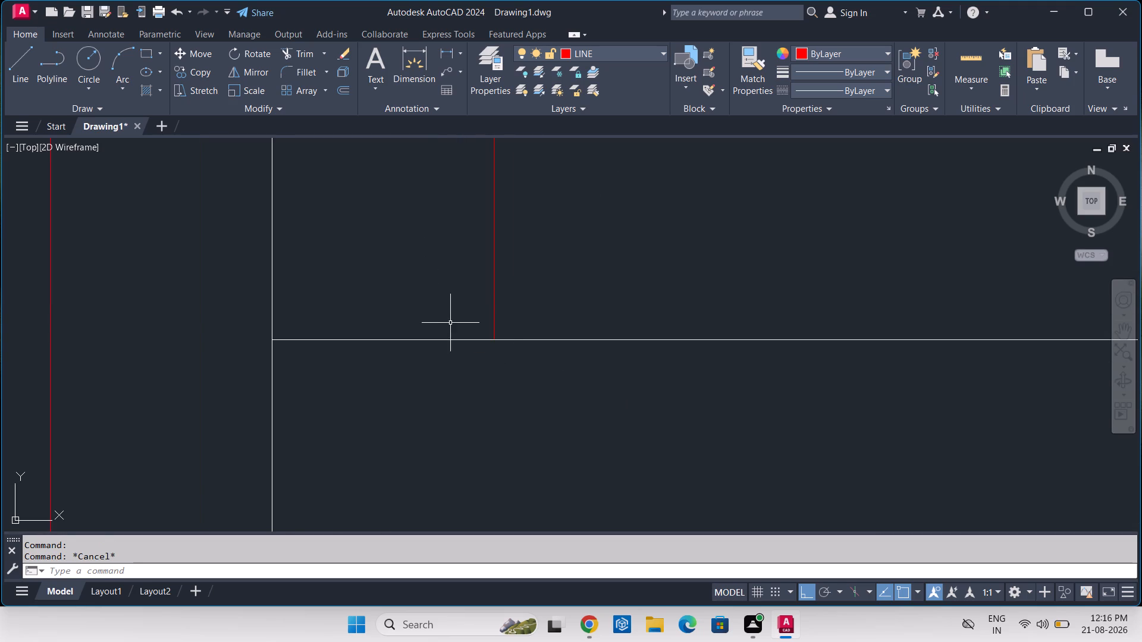
pyautogui.scroll(12, 488, 338)
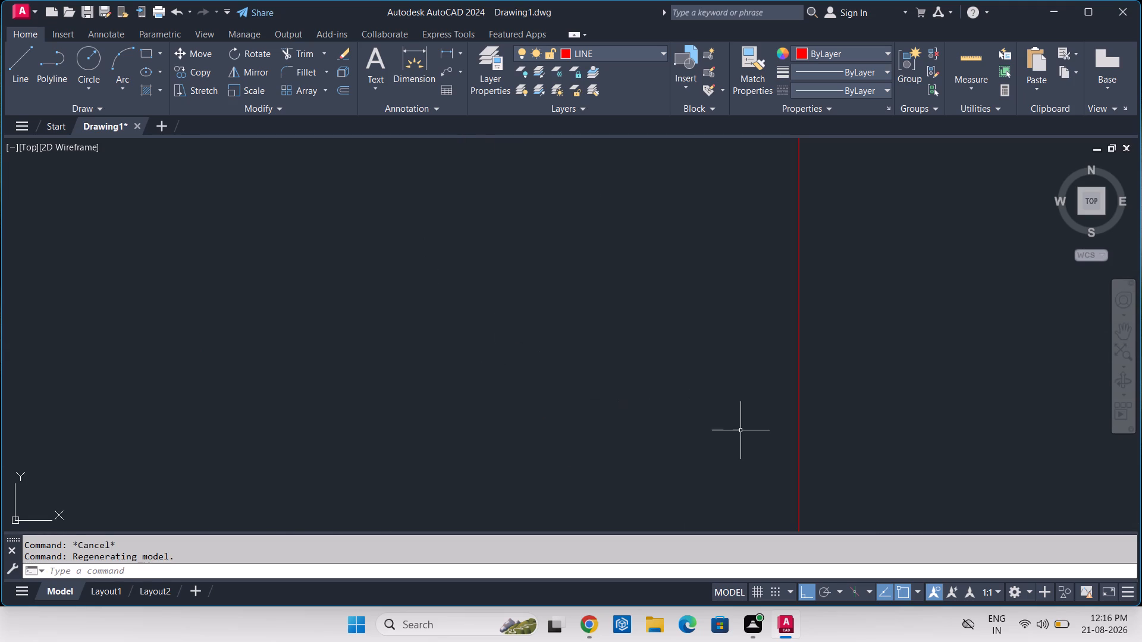
pyautogui.moveTo(739, 427); pyautogui.dragTo(620, 114, button='middle')
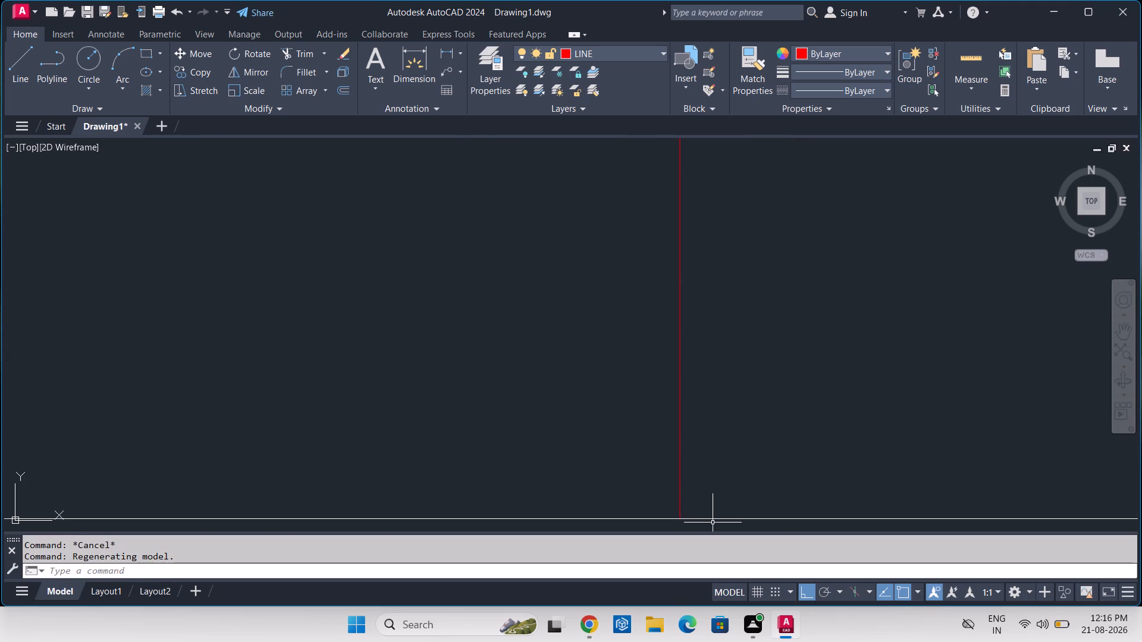
pyautogui.scroll(9, 683, 534)
pyautogui.scroll(4, 635, 480)
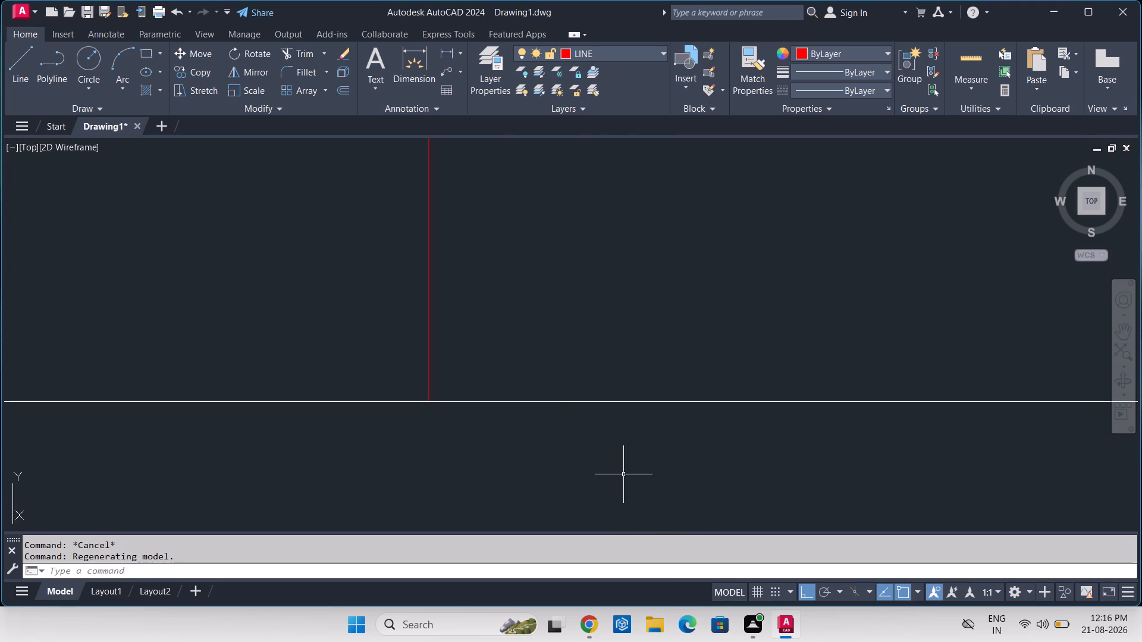
pyautogui.scroll(5, 431, 401)
pyautogui.scroll(4, 382, 406)
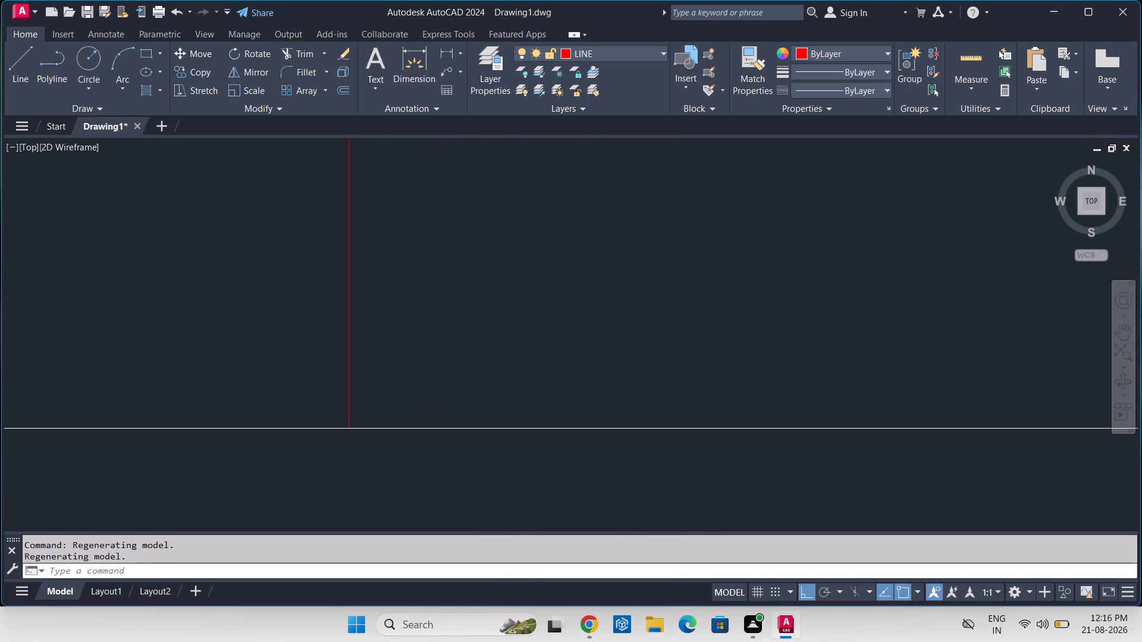
pyautogui.scroll(7, 341, 422)
pyautogui.scroll(1, 450, 431)
pyautogui.moveTo(450, 429); pyautogui.dragTo(566, 232, button='middle')
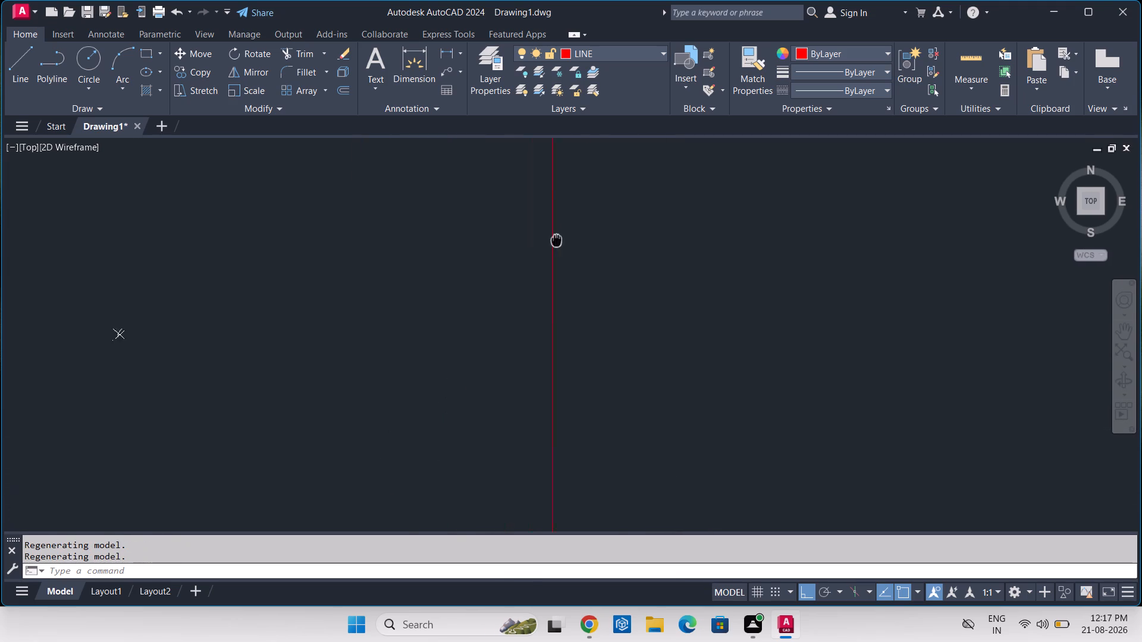
pyautogui.moveTo(566, 232); pyautogui.dragTo(681, 123, button='middle')
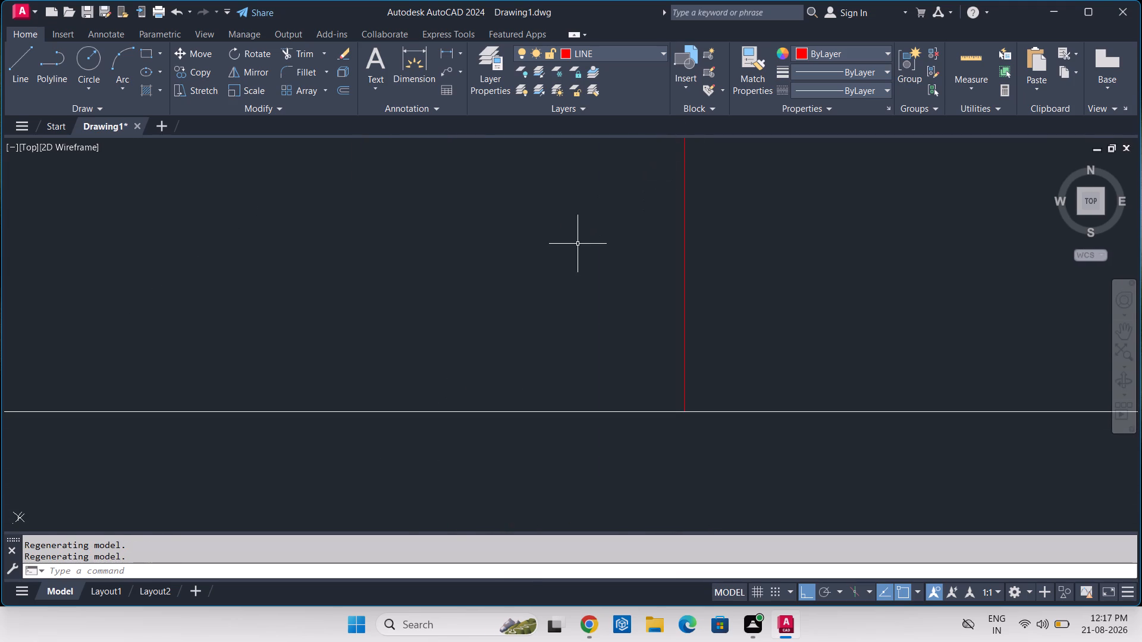
pyautogui.press('Escape')
pyautogui.press('Escape')
pyautogui.press('Escape')
pyautogui.press('Escape')
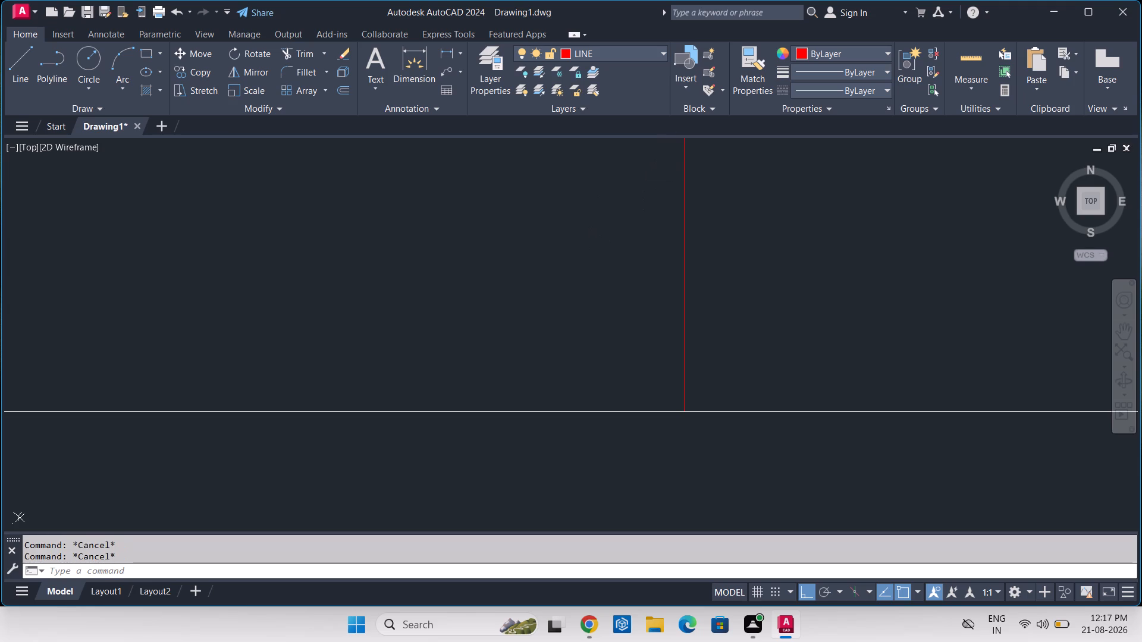
pyautogui.press('Escape')
# Review the bottom wall and the plan's interior walls, columns and doors after the layer changes.
pyautogui.scroll(-5, 578, 245)
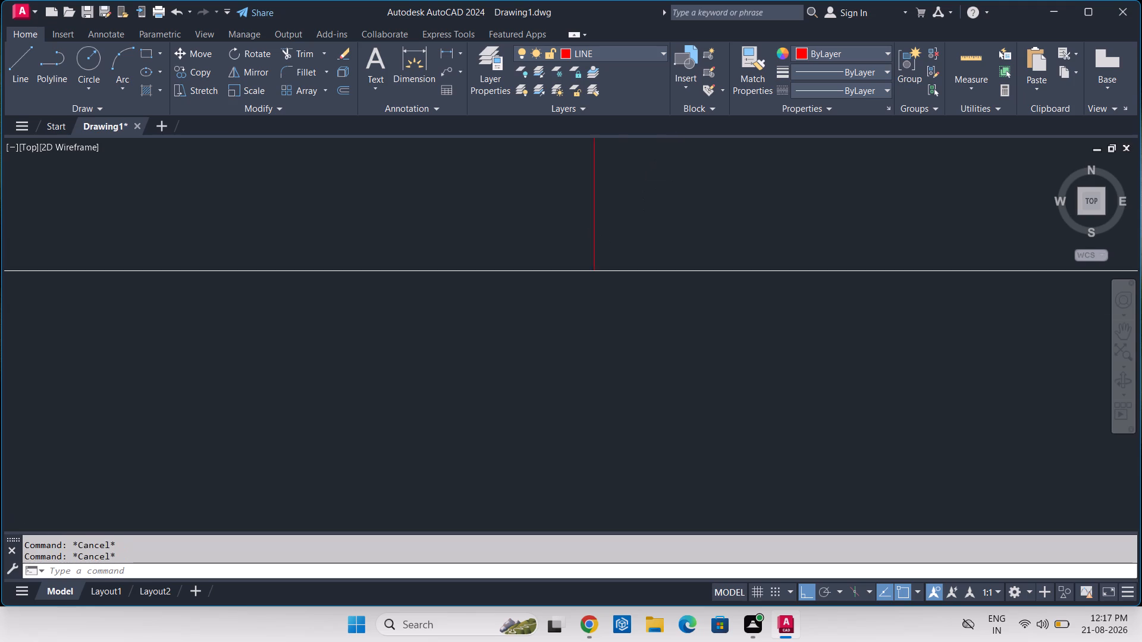
pyautogui.scroll(-20, 578, 248)
pyautogui.scroll(-12, 578, 248)
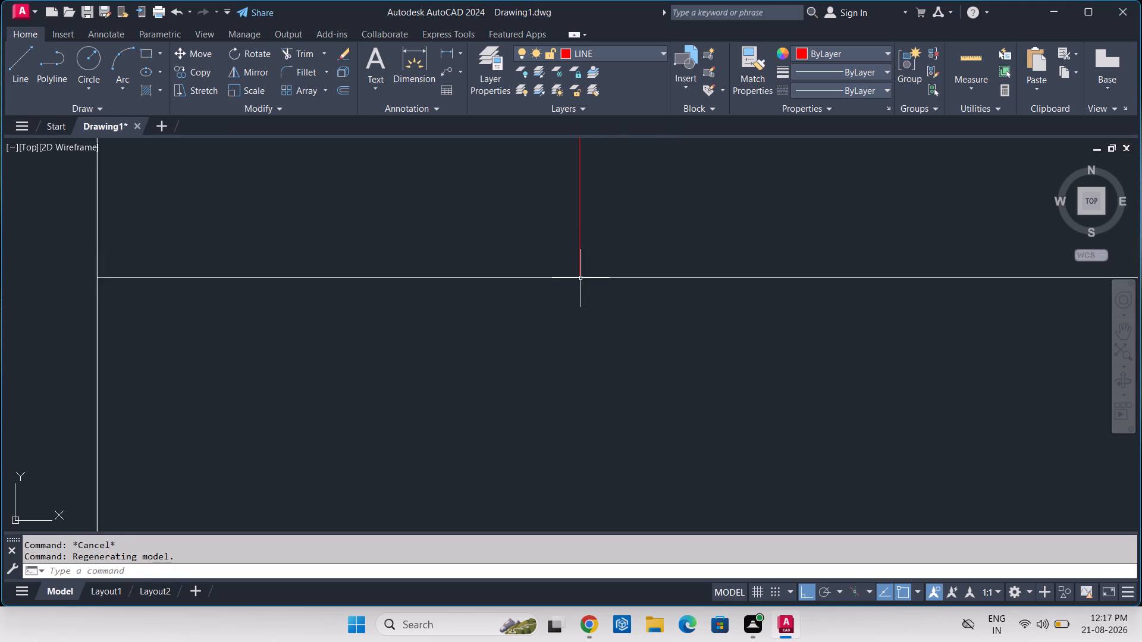
pyautogui.scroll(-11, 581, 279)
pyautogui.moveTo(685, 269); pyautogui.dragTo(563, 351, button='middle')
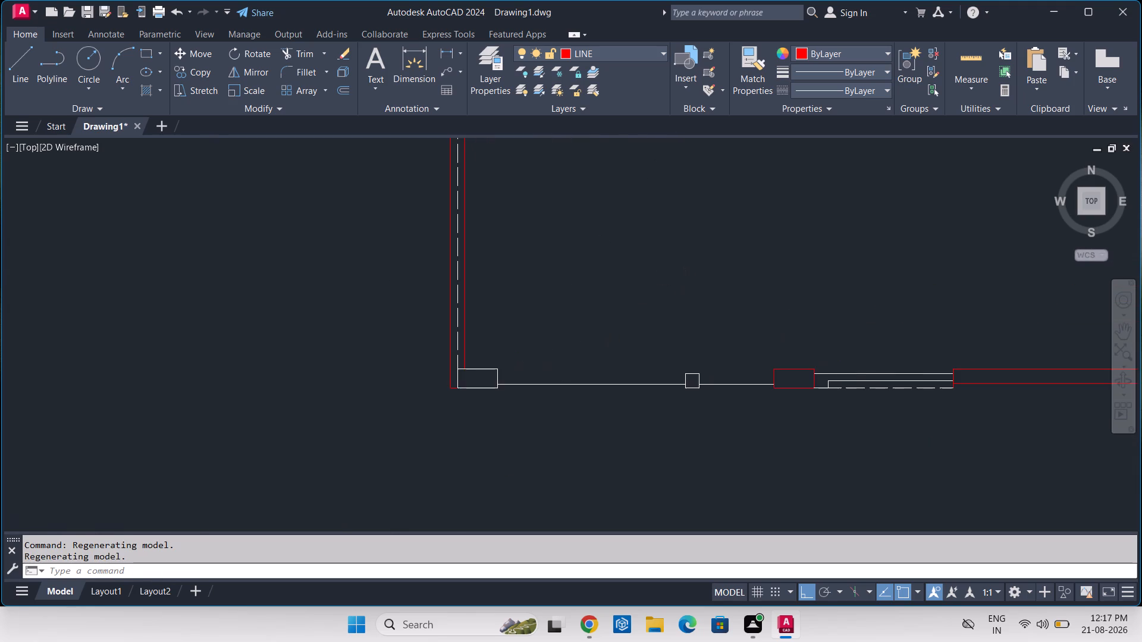
pyautogui.scroll(-3, 581, 317)
pyautogui.moveTo(704, 234); pyautogui.dragTo(636, 458, button='middle')
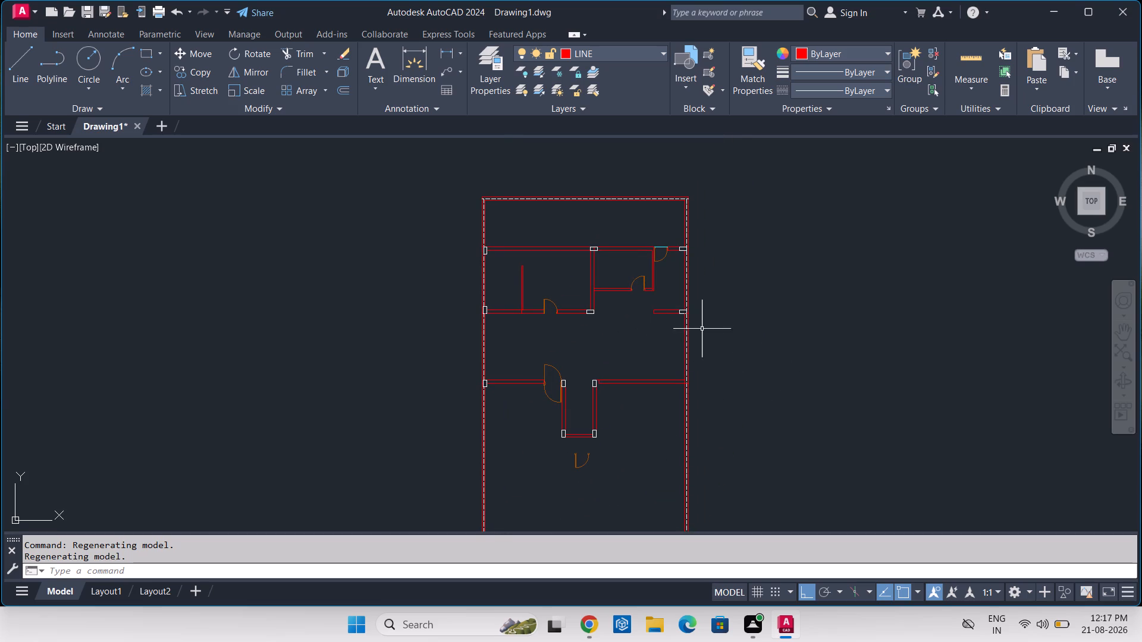
pyautogui.scroll(6, 681, 333)
pyautogui.scroll(-6, 680, 333)
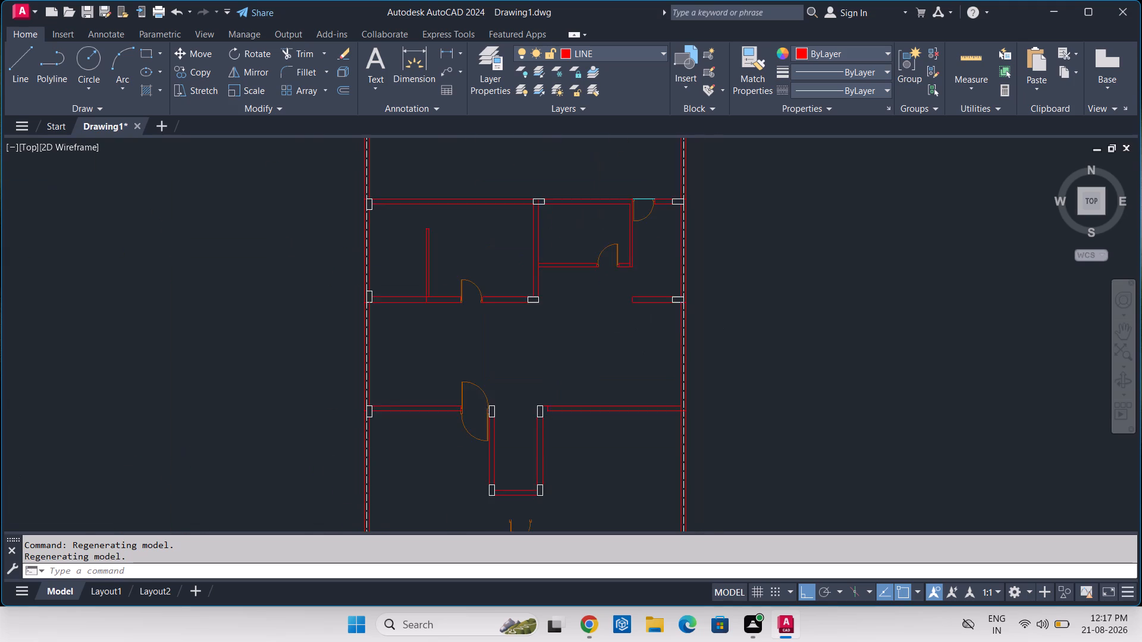
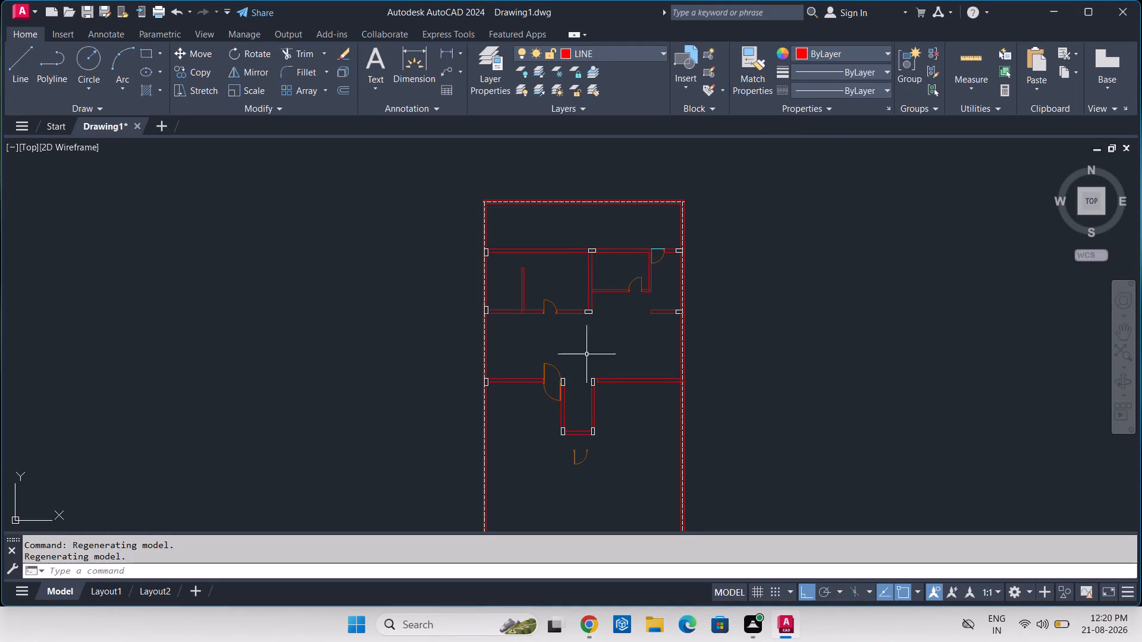
# Move the loose door below the U-shaped walls so its frame corner meets the upper-right corner of the recess's upper-right column.
pyautogui.moveTo(575, 363); pyautogui.dragTo(650, 288, button='middle')
pyautogui.scroll(-1, 651, 295)
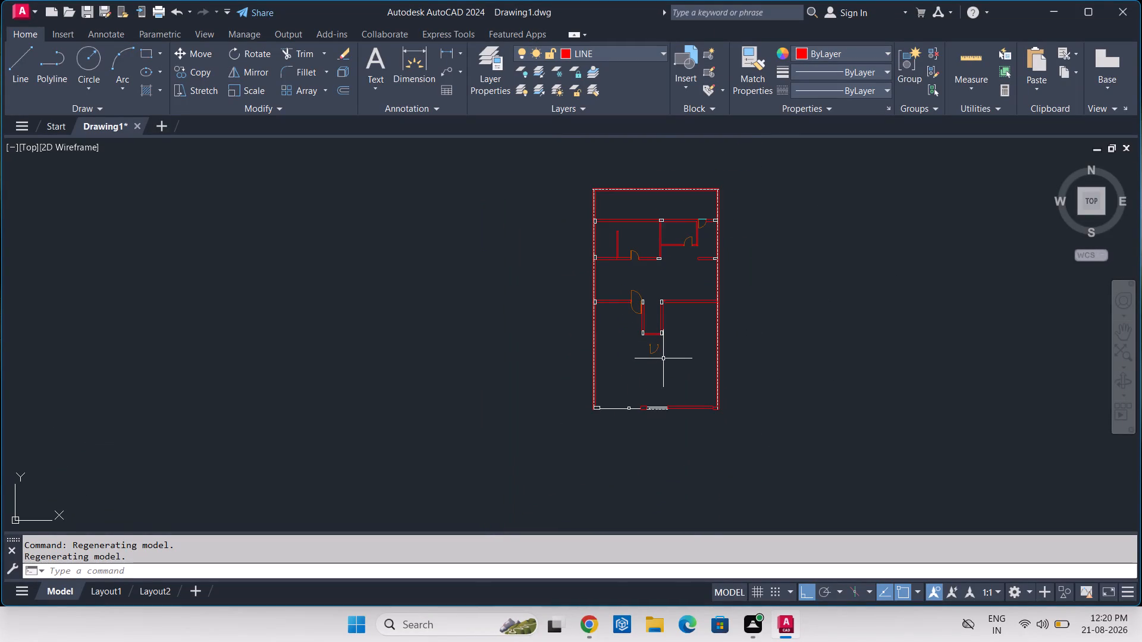
pyautogui.scroll(2, 660, 355)
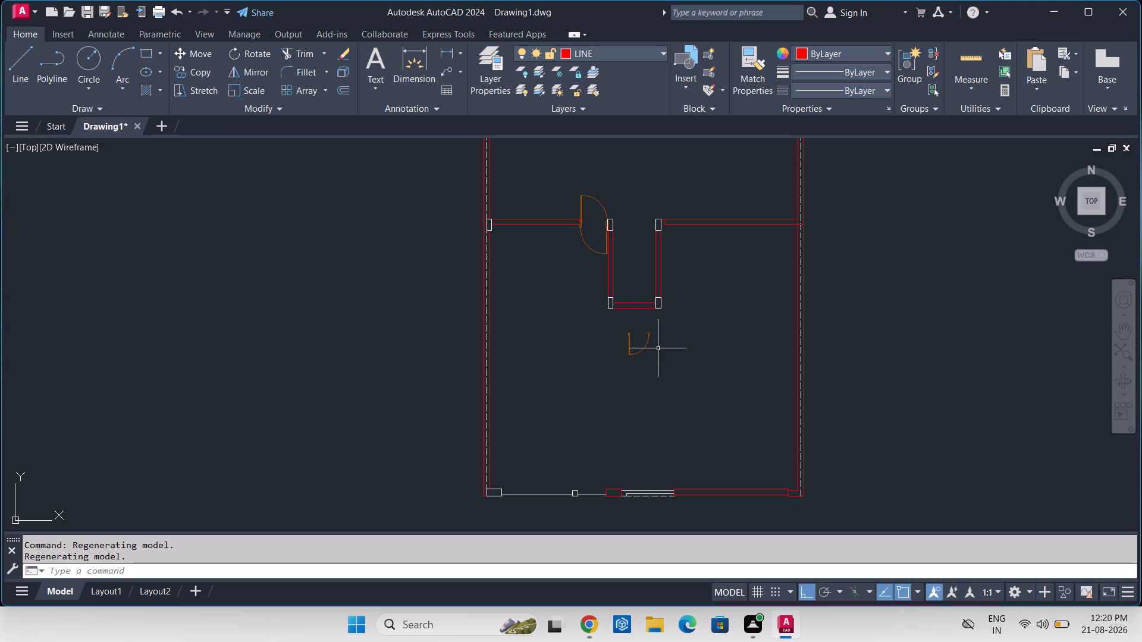
pyautogui.scroll(2, 655, 320)
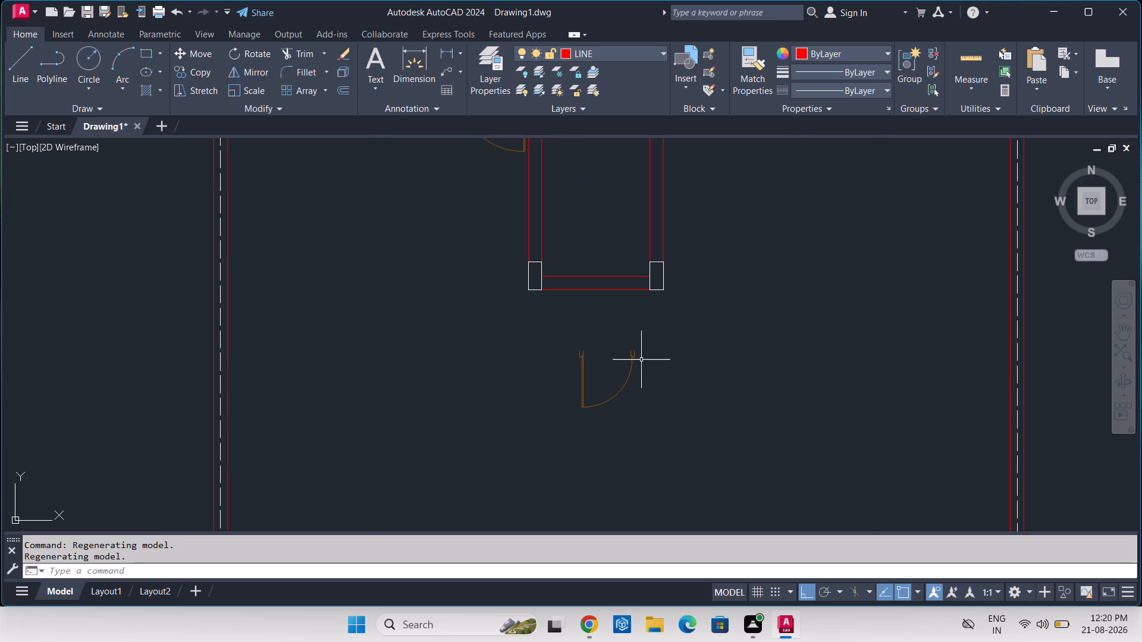
pyautogui.click(641, 360)
pyautogui.click(585, 395)
pyautogui.write('M')
pyautogui.press('space')
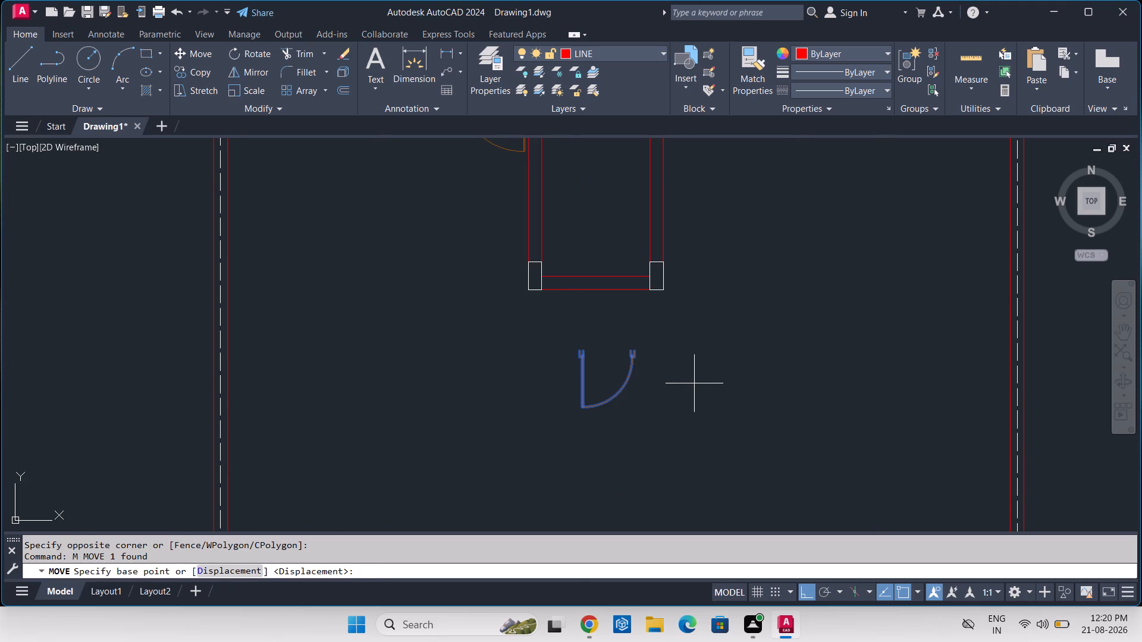
pyautogui.press('F8')
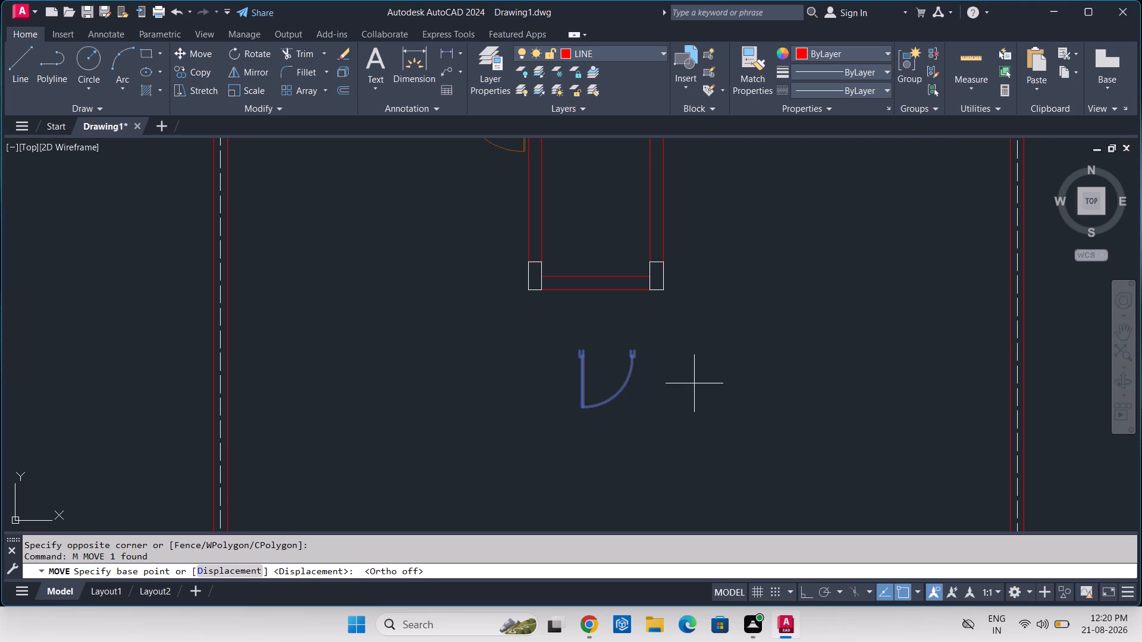
pyautogui.scroll(4, 580, 332)
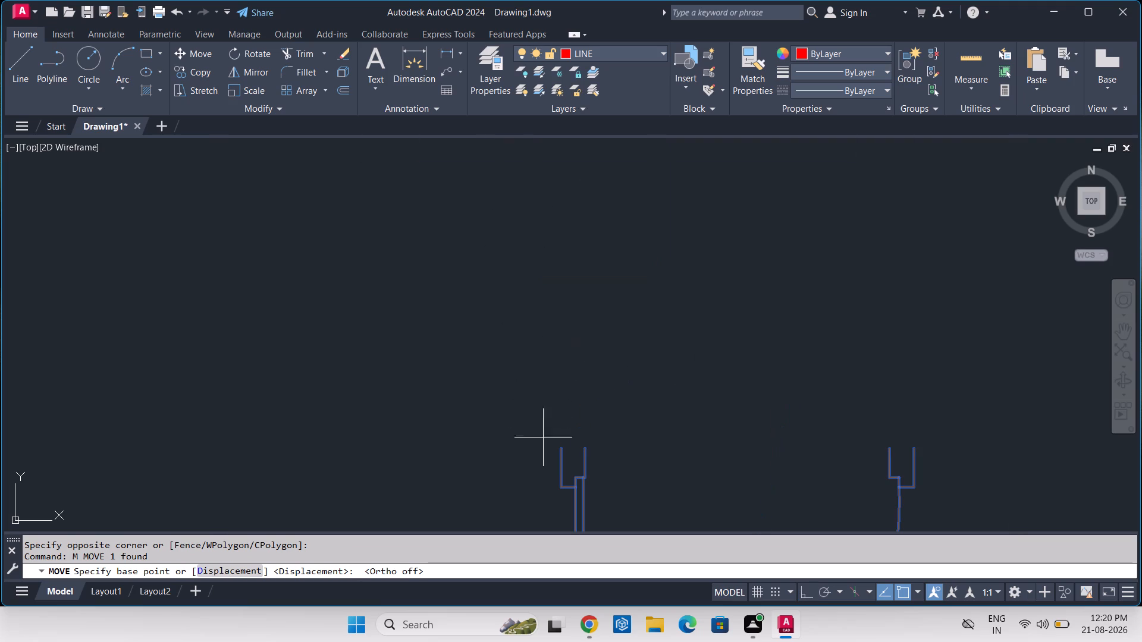
pyautogui.click(563, 451)
pyautogui.scroll(-4, 705, 350)
pyautogui.moveTo(773, 297); pyautogui.dragTo(763, 350, button='middle')
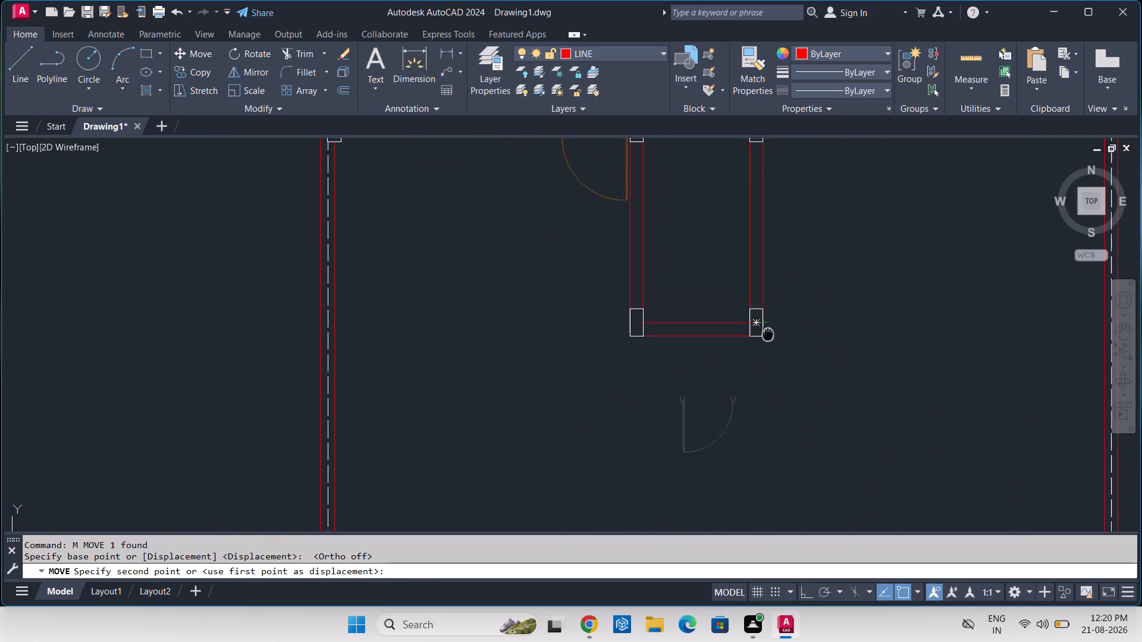
pyautogui.moveTo(763, 350); pyautogui.dragTo(713, 530, button='middle')
pyautogui.scroll(5, 713, 317)
pyautogui.click(615, 297)
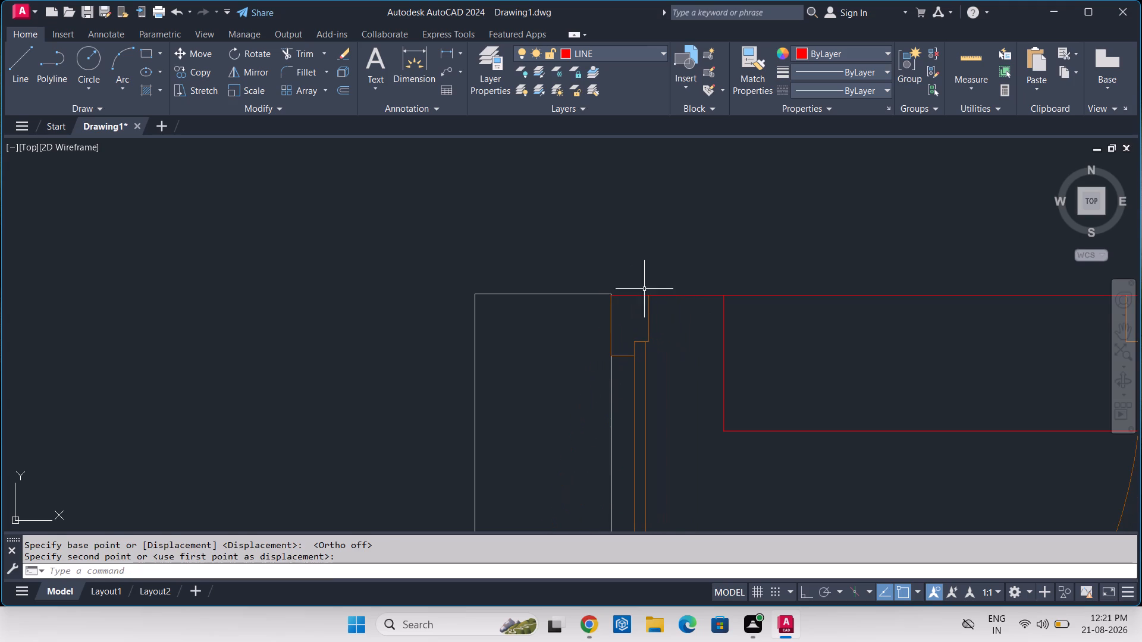
# Scale the moved door by reference from its corner at the column, using its overall frame width, to a new width of 4'.
pyautogui.click(670, 333)
pyautogui.click(641, 354)
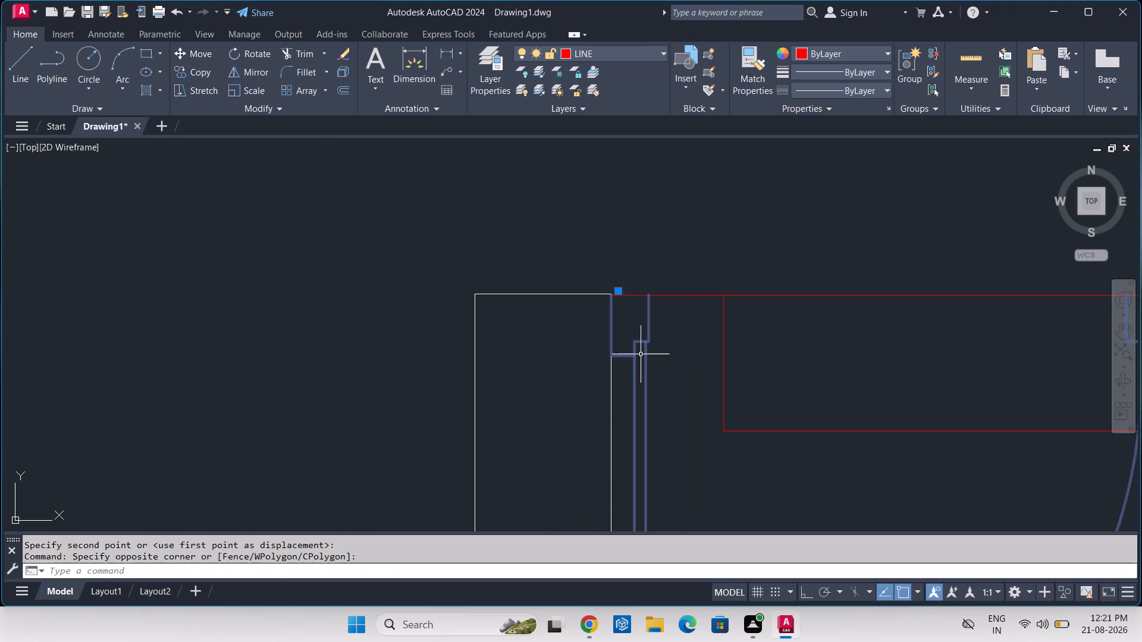
pyautogui.write('SC')
pyautogui.press('space')
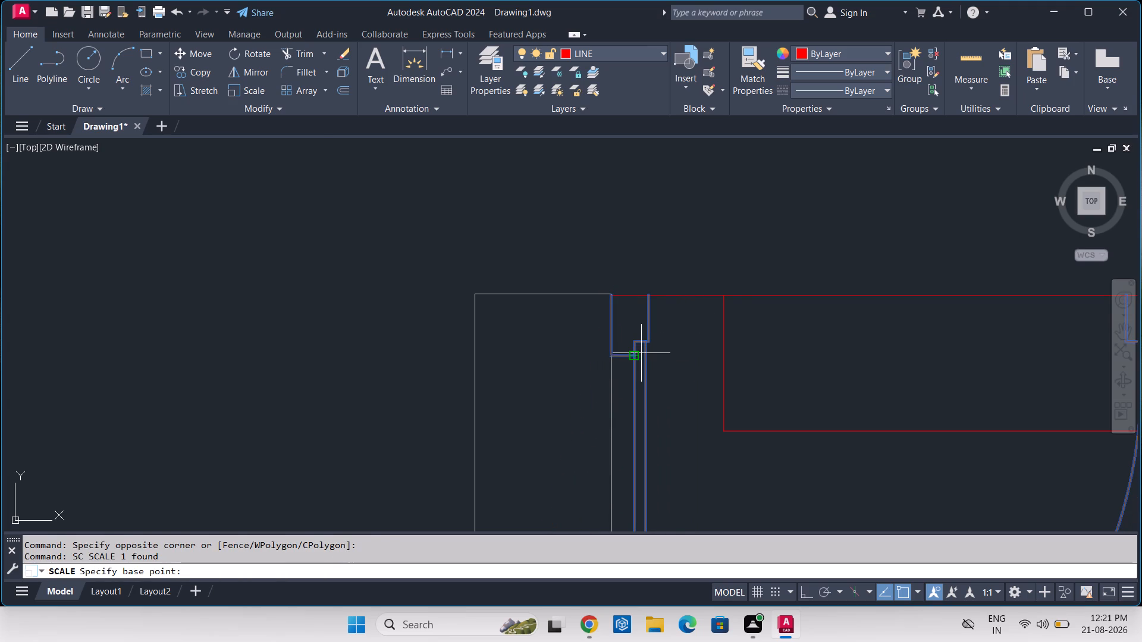
pyautogui.click(612, 293)
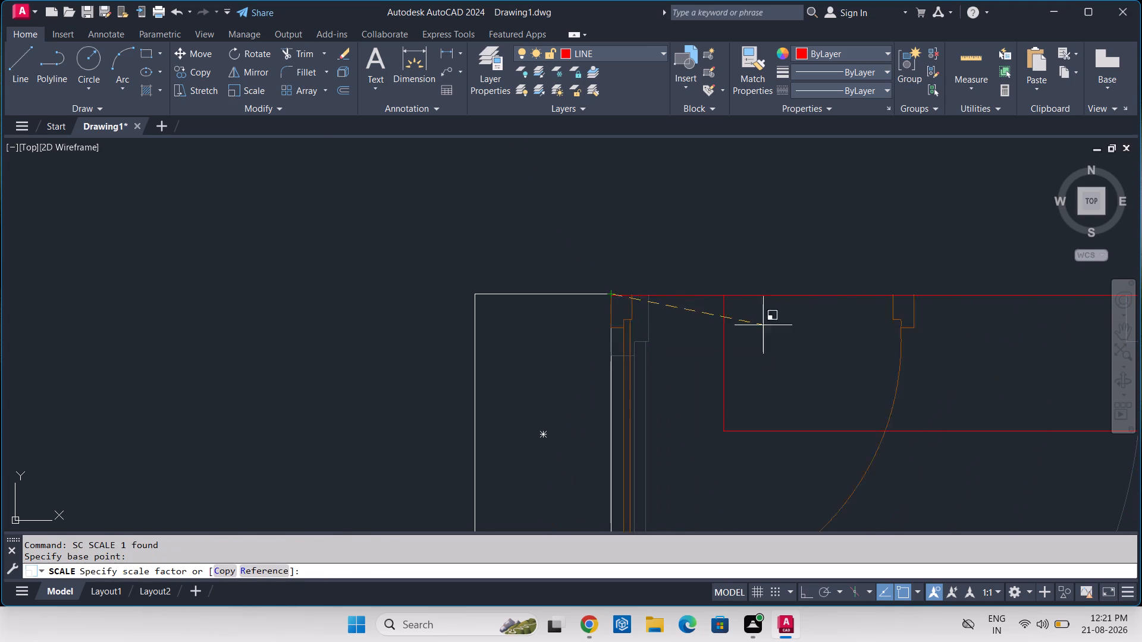
pyautogui.click(287, 568)
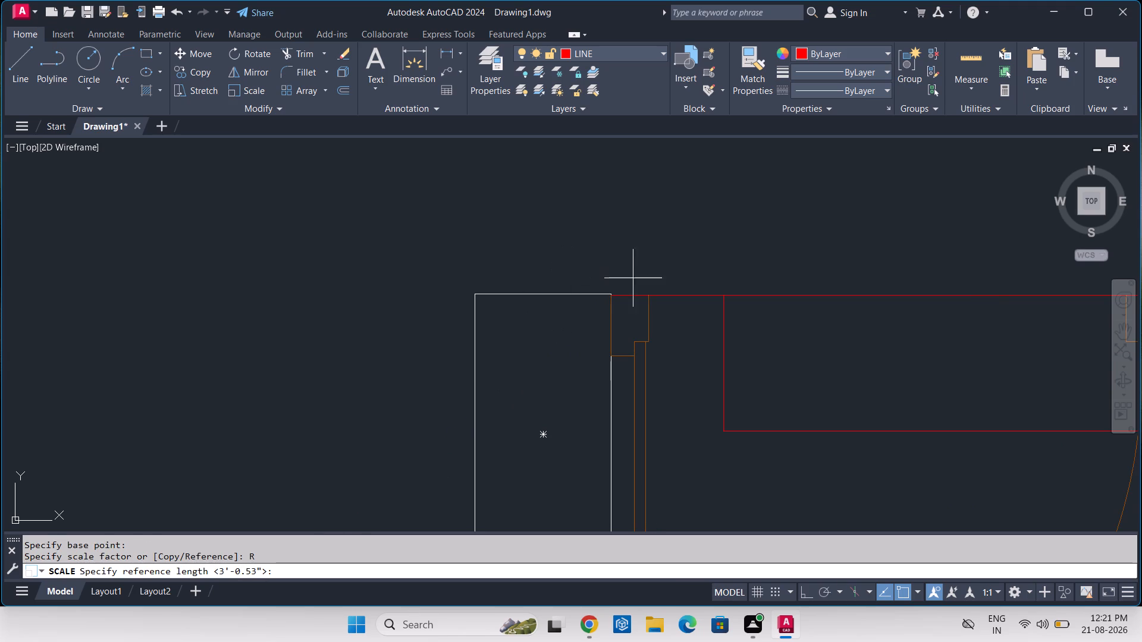
pyautogui.click(613, 297)
pyautogui.scroll(-2, 867, 281)
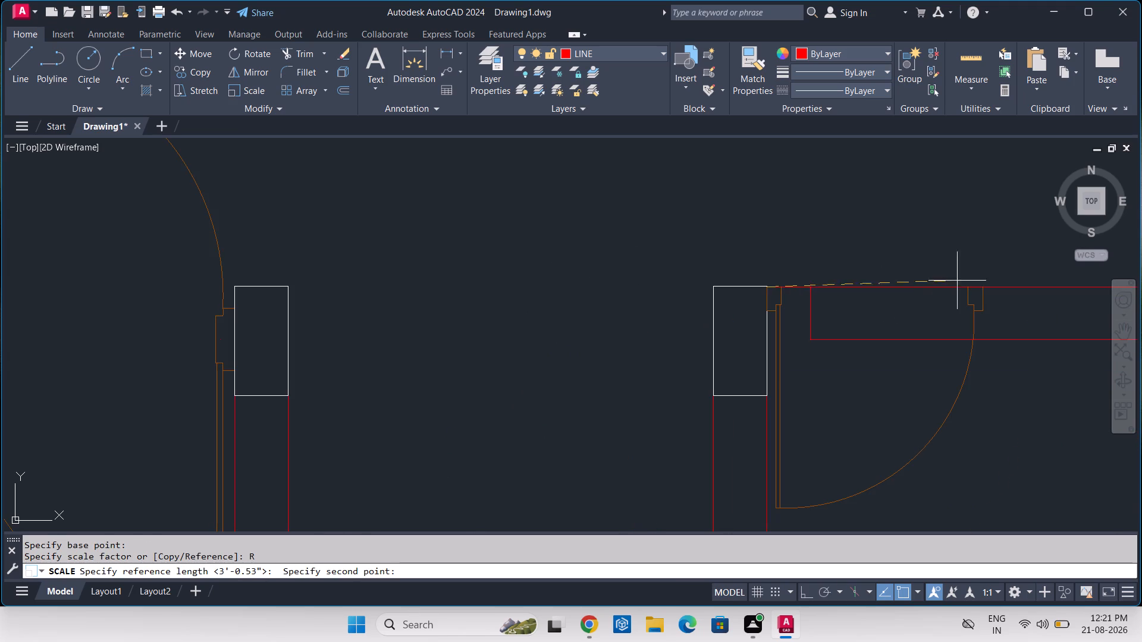
pyautogui.scroll(2, 984, 282)
pyautogui.click(974, 295)
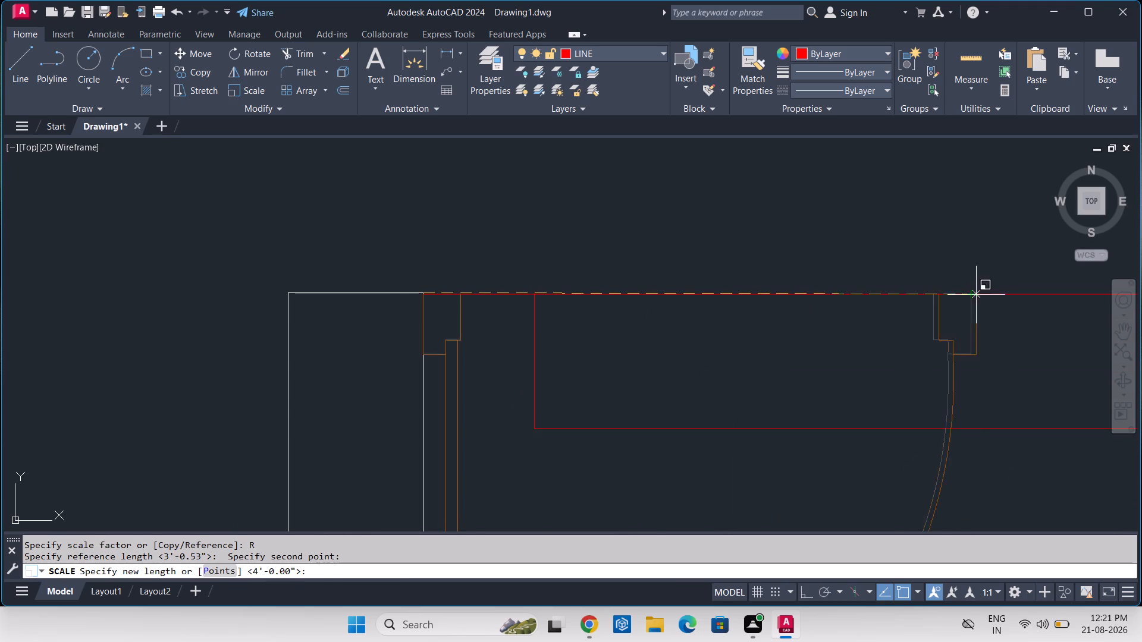
pyautogui.write("4'")
pyautogui.press('Return')
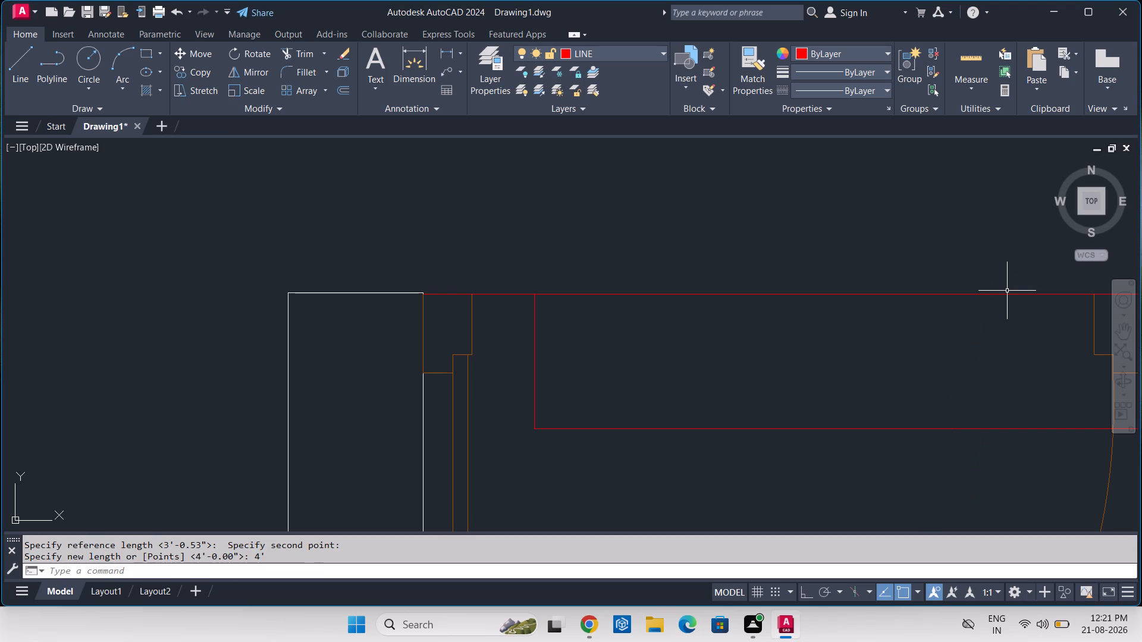
# Draw a vertical line, with Ortho on, across the wall thickness at the outer edge of the scaled door's far jamb.
pyautogui.scroll(-5, 1007, 289)
pyautogui.moveTo(1037, 314); pyautogui.dragTo(868, 308, button='middle')
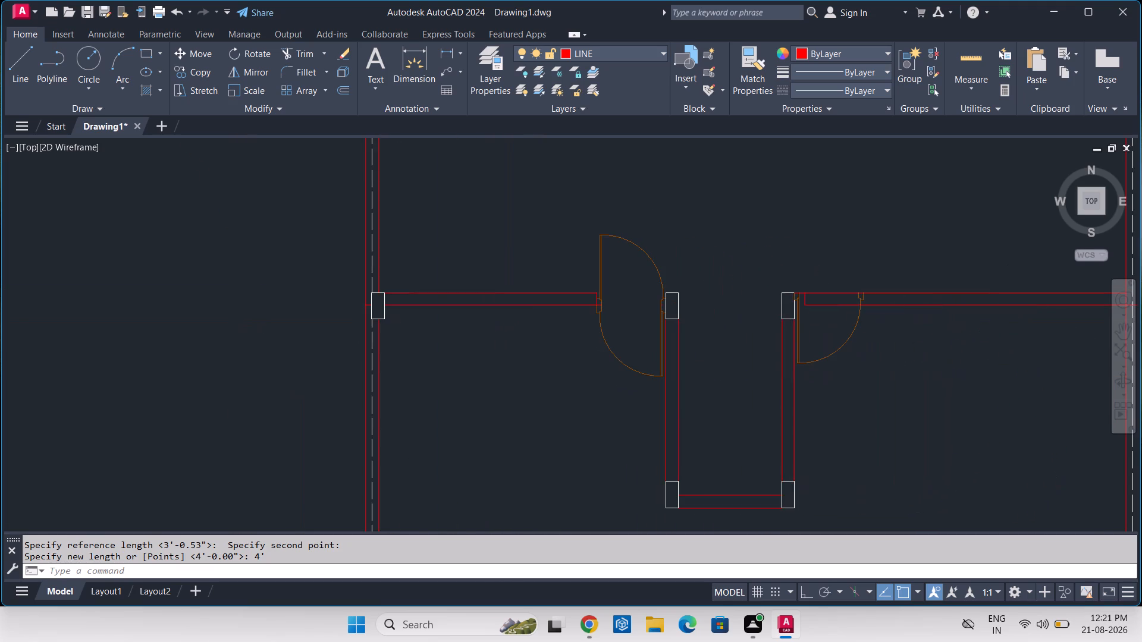
pyautogui.scroll(2, 888, 278)
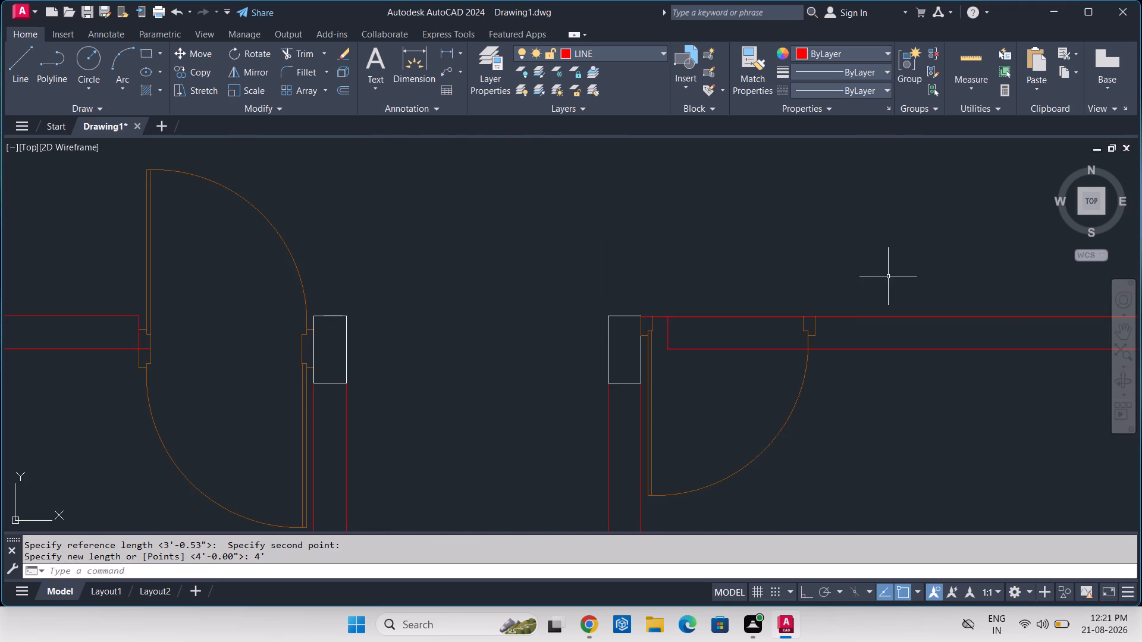
pyautogui.press('F8')
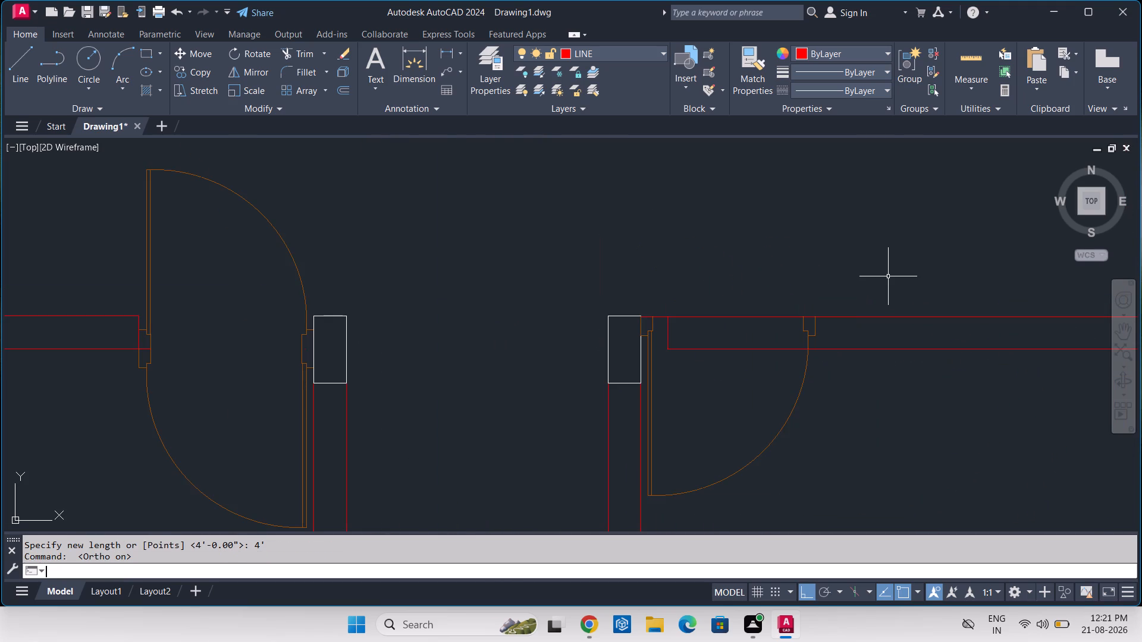
pyautogui.write('L')
pyautogui.press('space')
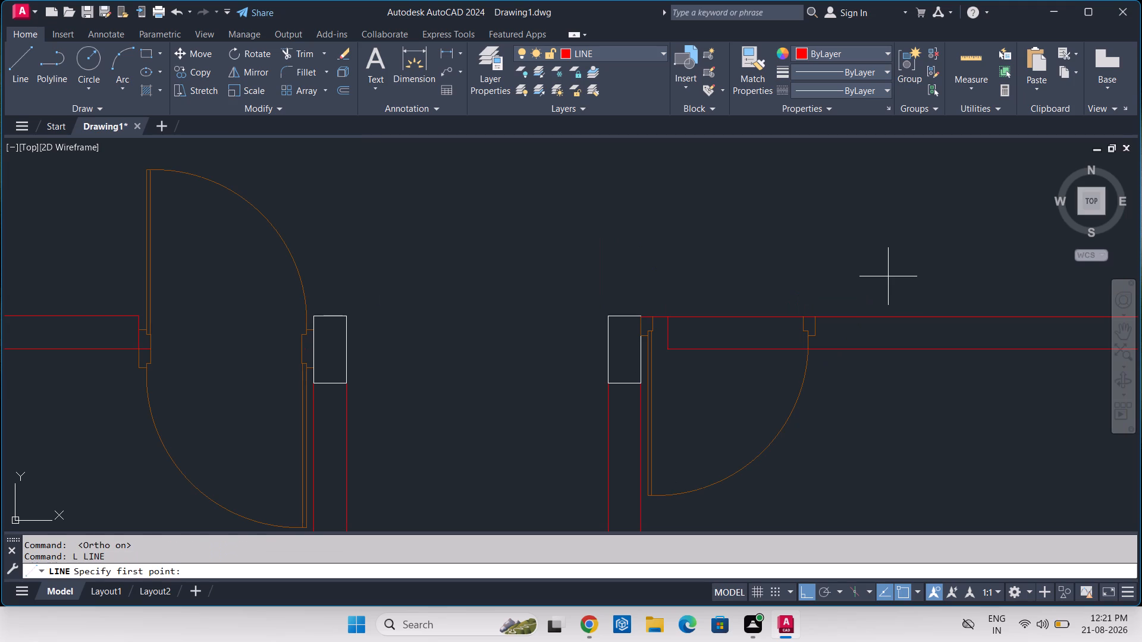
pyautogui.scroll(3, 795, 313)
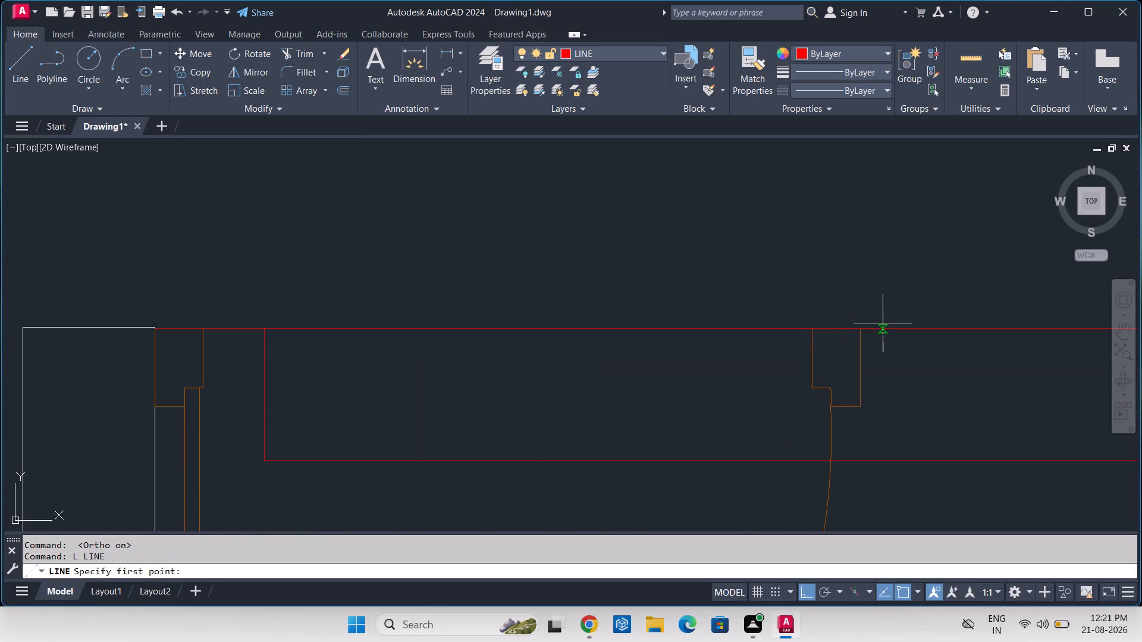
pyautogui.click(864, 326)
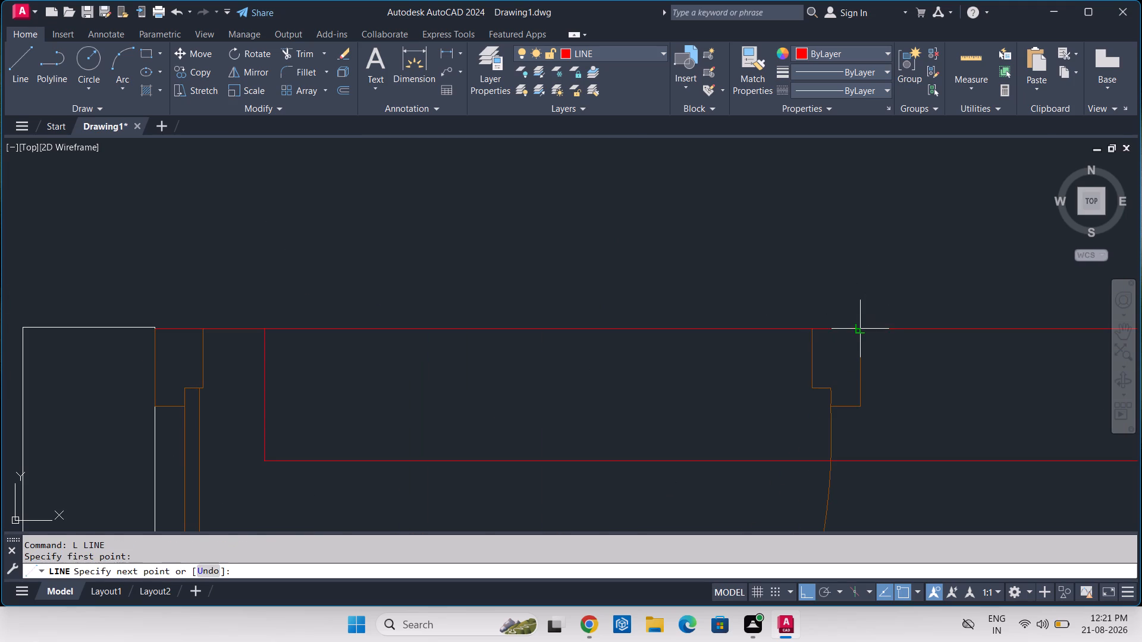
pyautogui.click(862, 460)
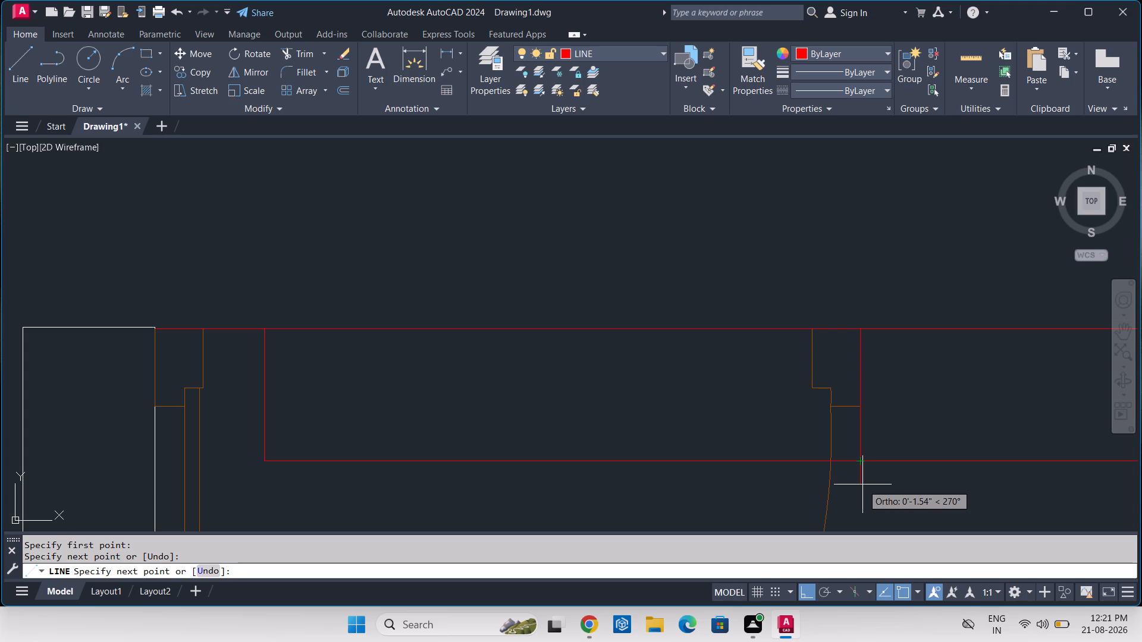
pyautogui.press('Return')
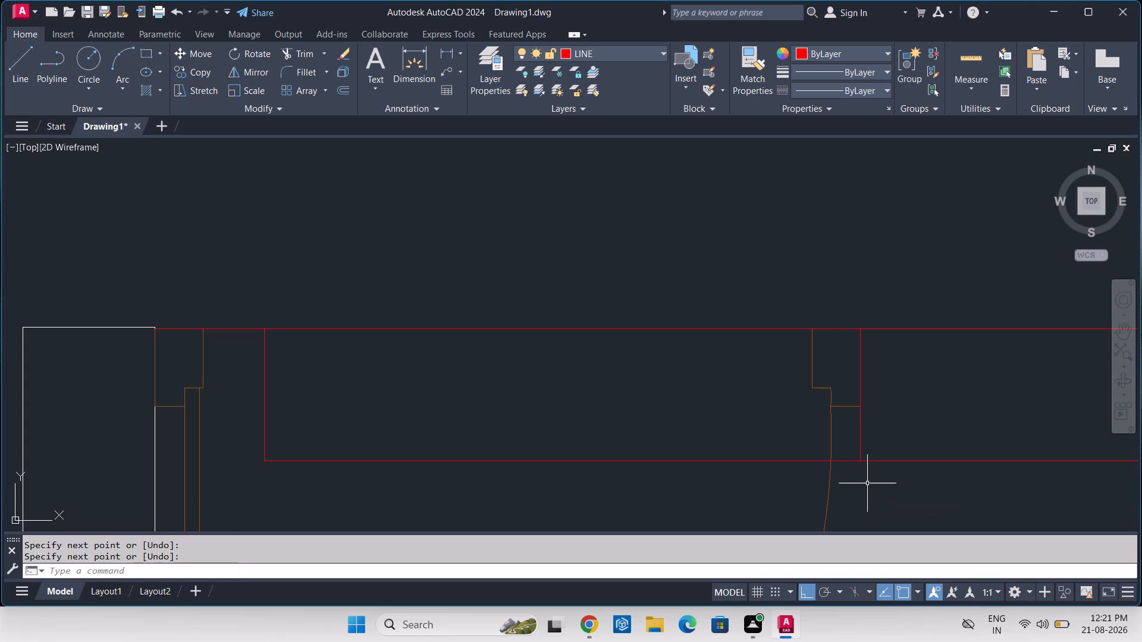
# Trim the lower wall line and the old wall end line out of the opening between the column and the new jamb line.
pyautogui.write('TR')
pyautogui.press('space')
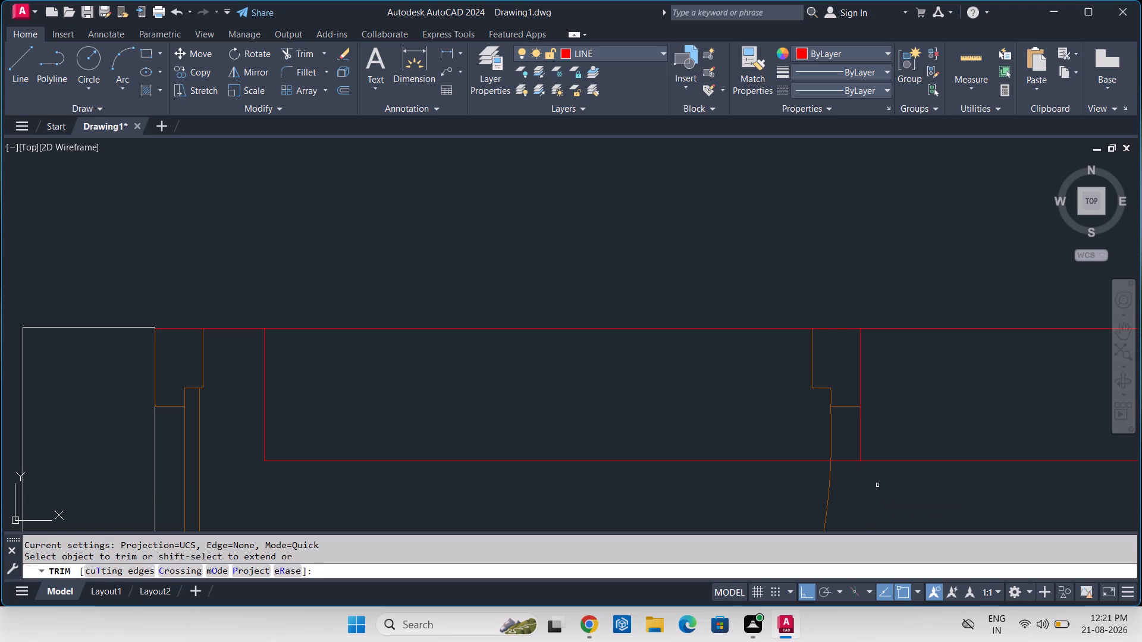
pyautogui.click(846, 451)
pyautogui.click(848, 481)
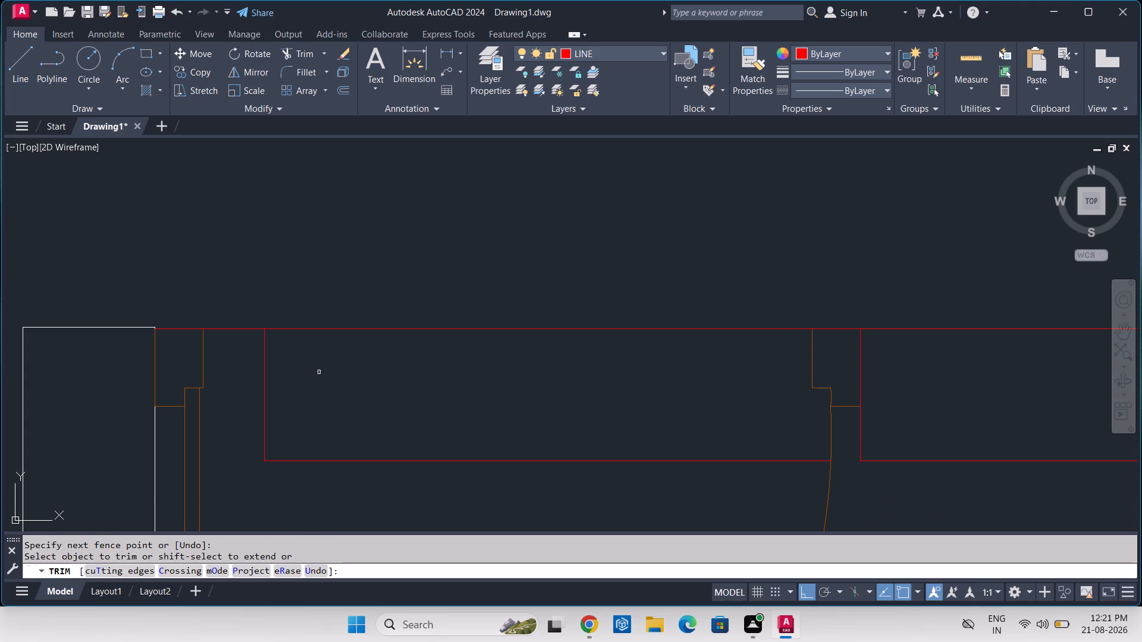
pyautogui.click(253, 413)
pyautogui.click(309, 488)
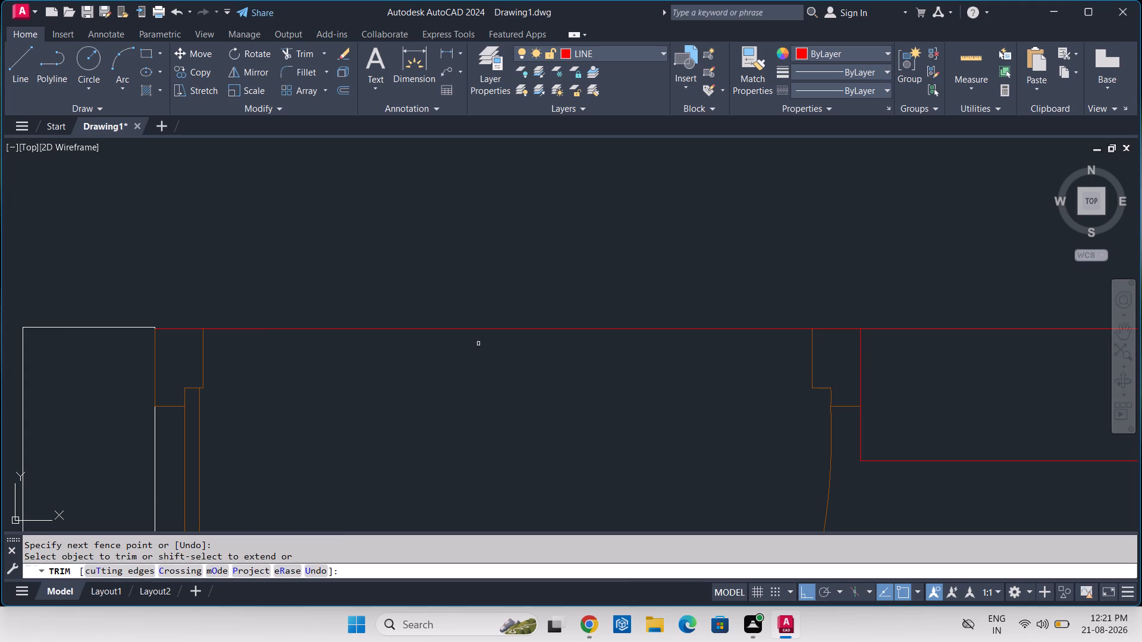
pyautogui.scroll(-1, 438, 353)
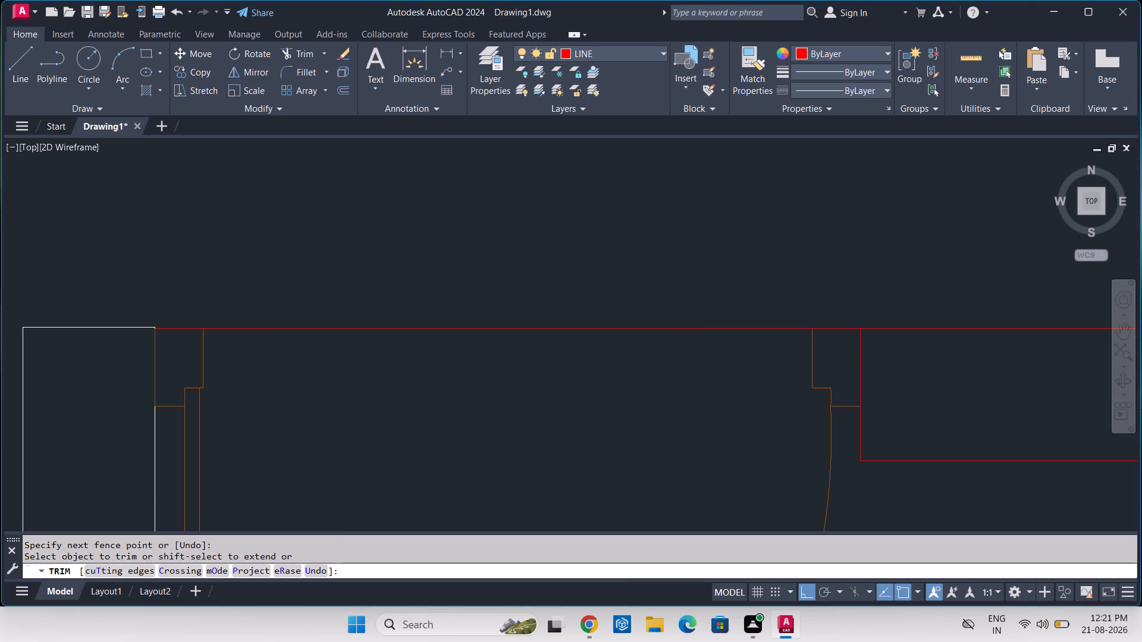
pyautogui.scroll(-1, 438, 353)
pyautogui.scroll(-2, 723, 389)
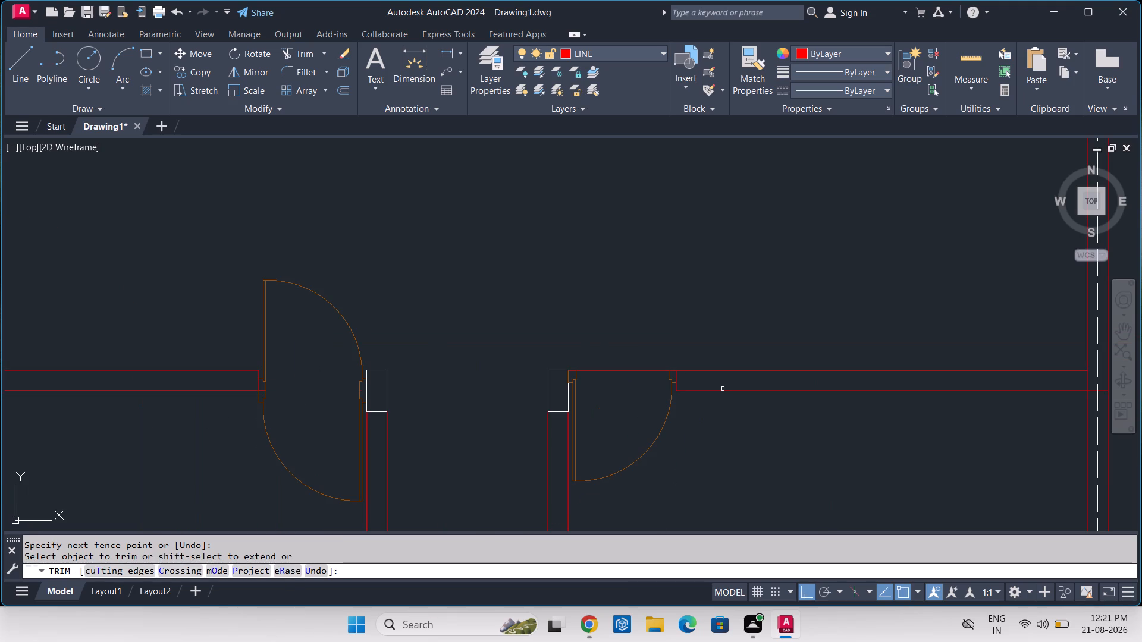
pyautogui.press('Escape')
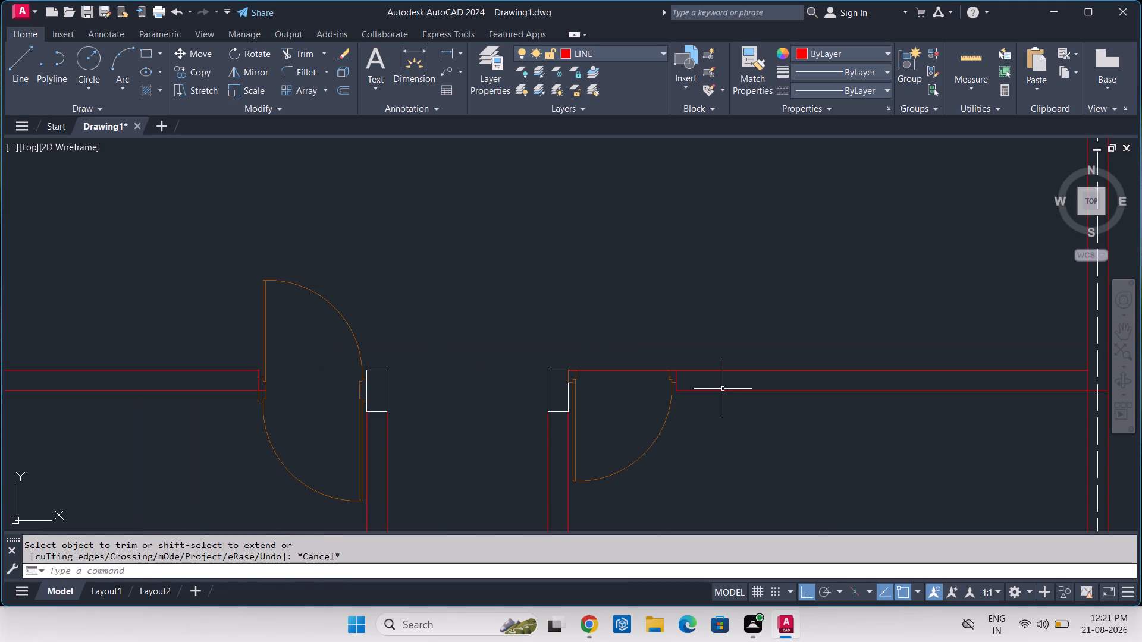
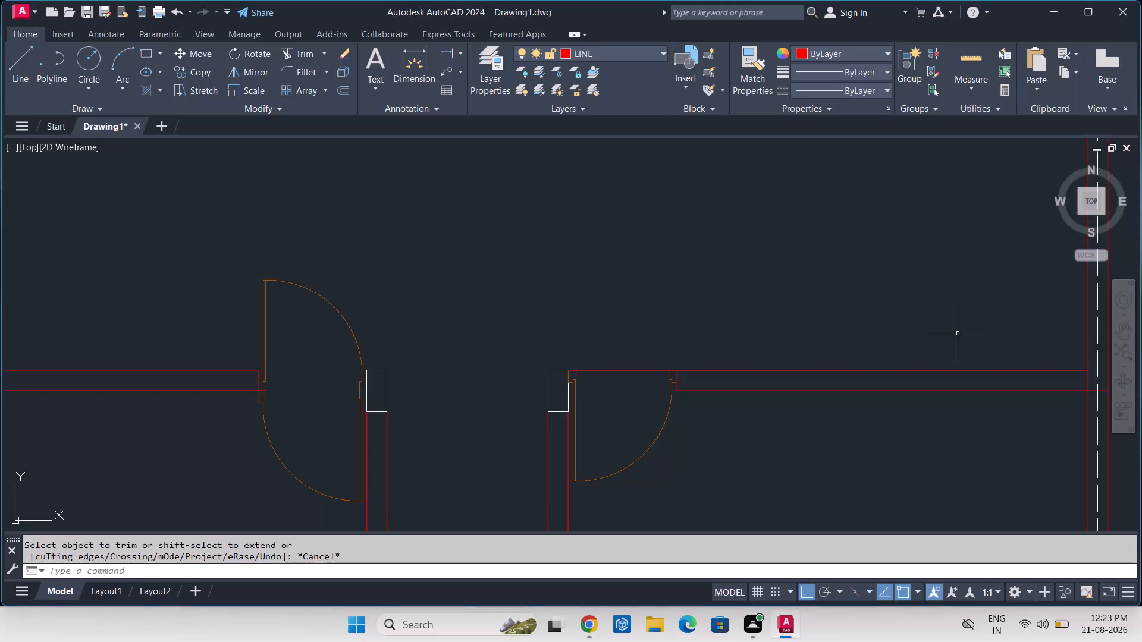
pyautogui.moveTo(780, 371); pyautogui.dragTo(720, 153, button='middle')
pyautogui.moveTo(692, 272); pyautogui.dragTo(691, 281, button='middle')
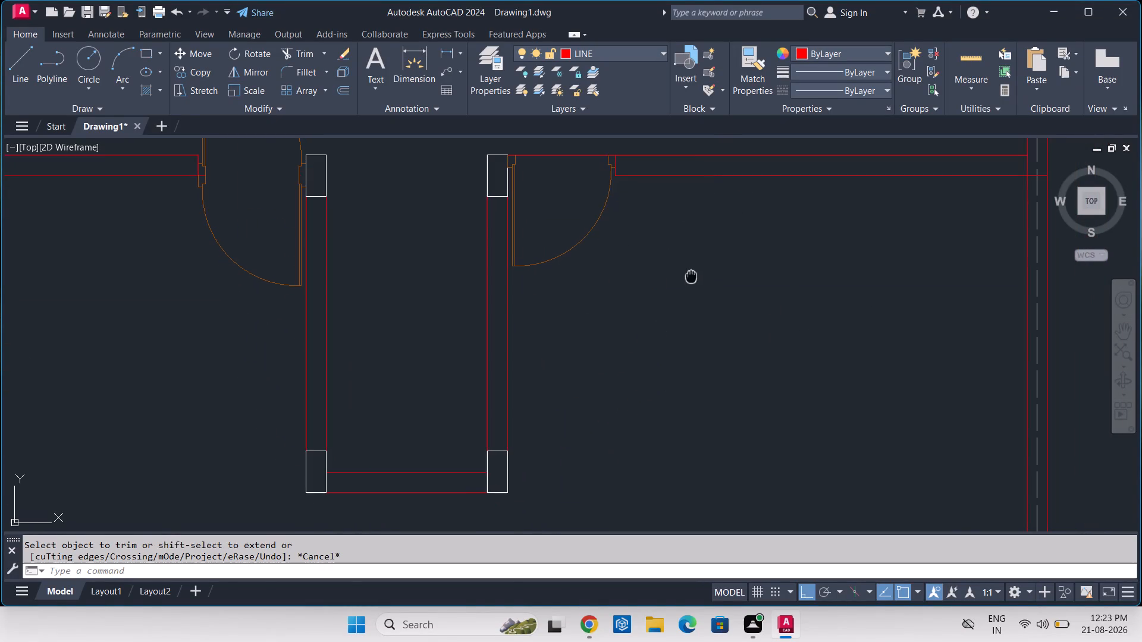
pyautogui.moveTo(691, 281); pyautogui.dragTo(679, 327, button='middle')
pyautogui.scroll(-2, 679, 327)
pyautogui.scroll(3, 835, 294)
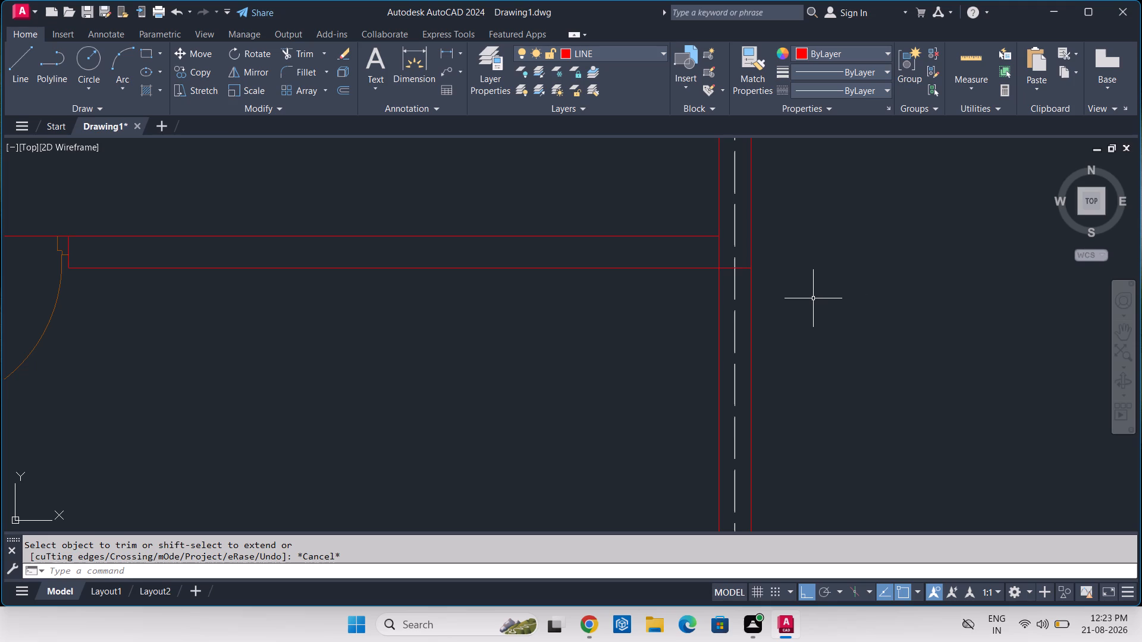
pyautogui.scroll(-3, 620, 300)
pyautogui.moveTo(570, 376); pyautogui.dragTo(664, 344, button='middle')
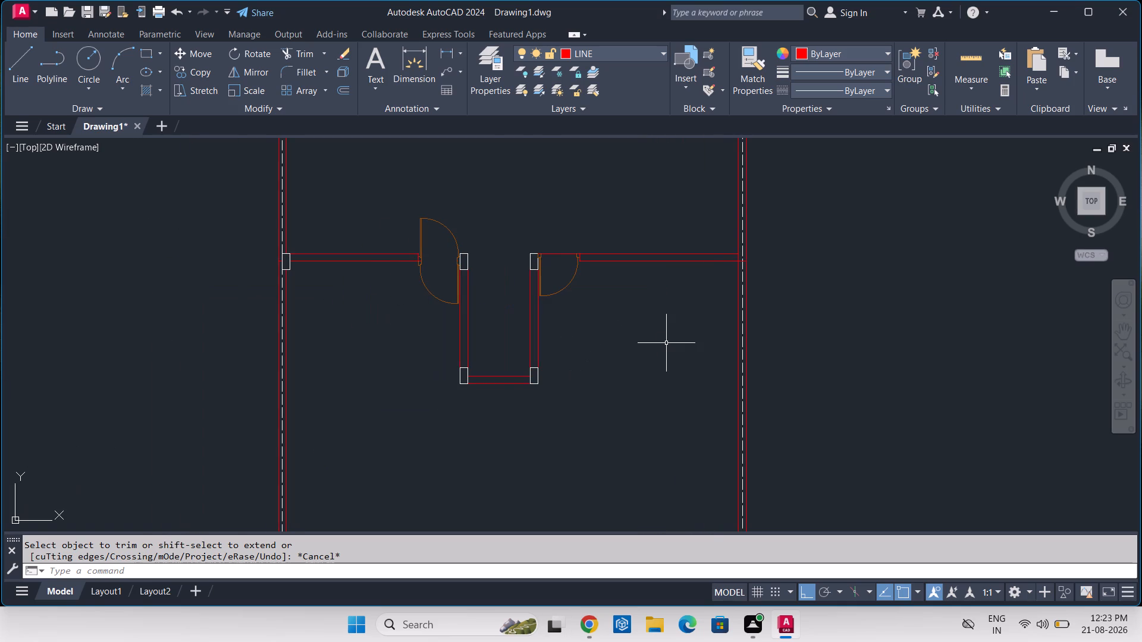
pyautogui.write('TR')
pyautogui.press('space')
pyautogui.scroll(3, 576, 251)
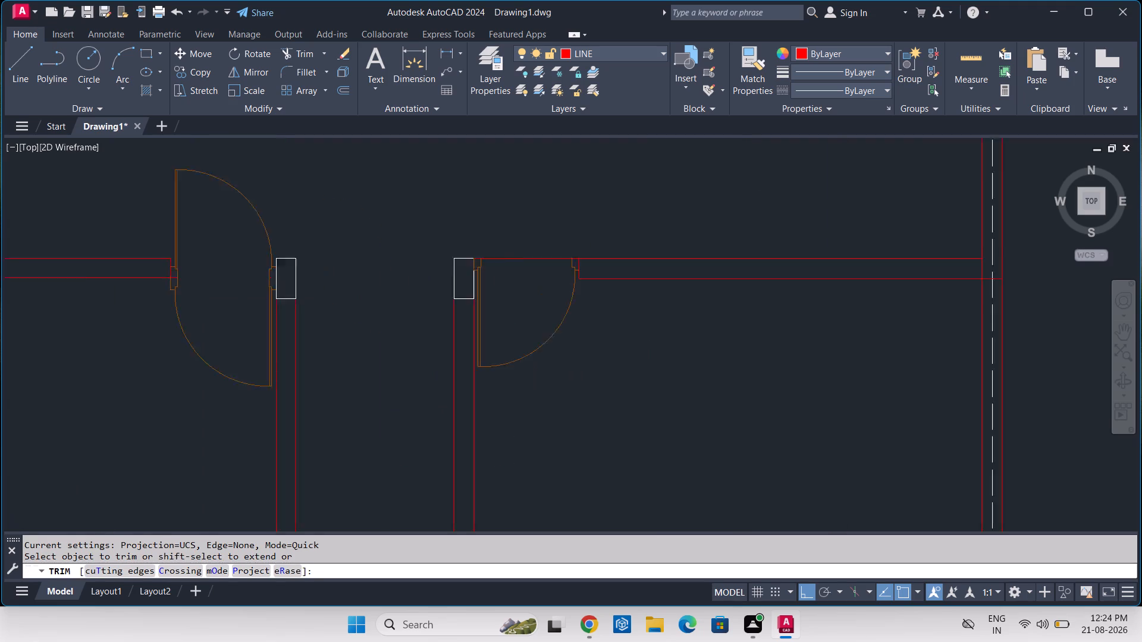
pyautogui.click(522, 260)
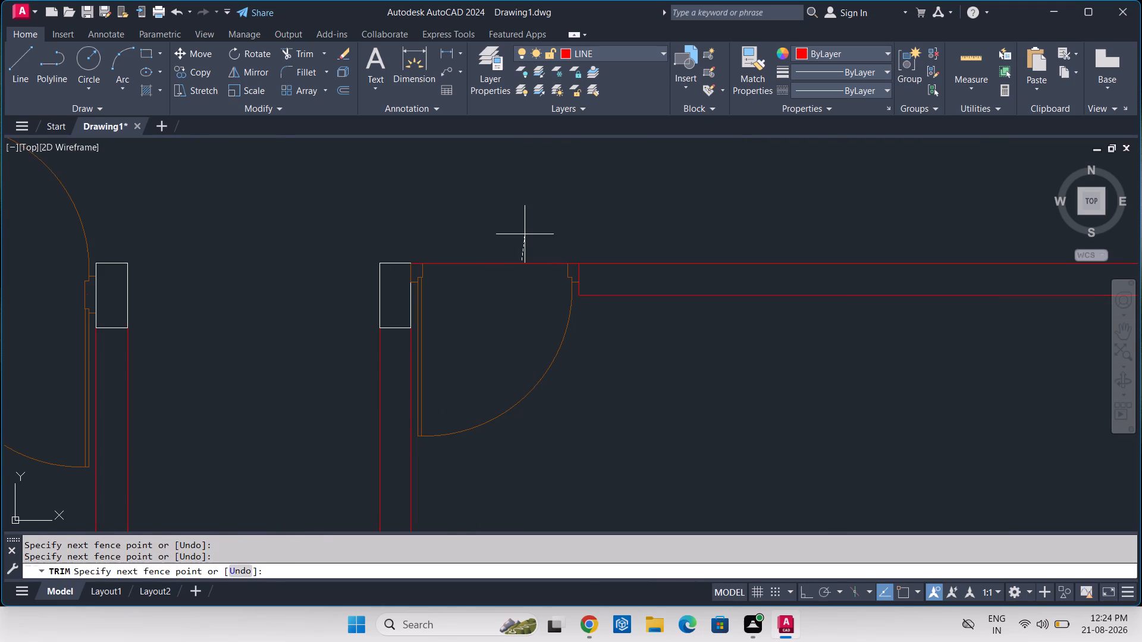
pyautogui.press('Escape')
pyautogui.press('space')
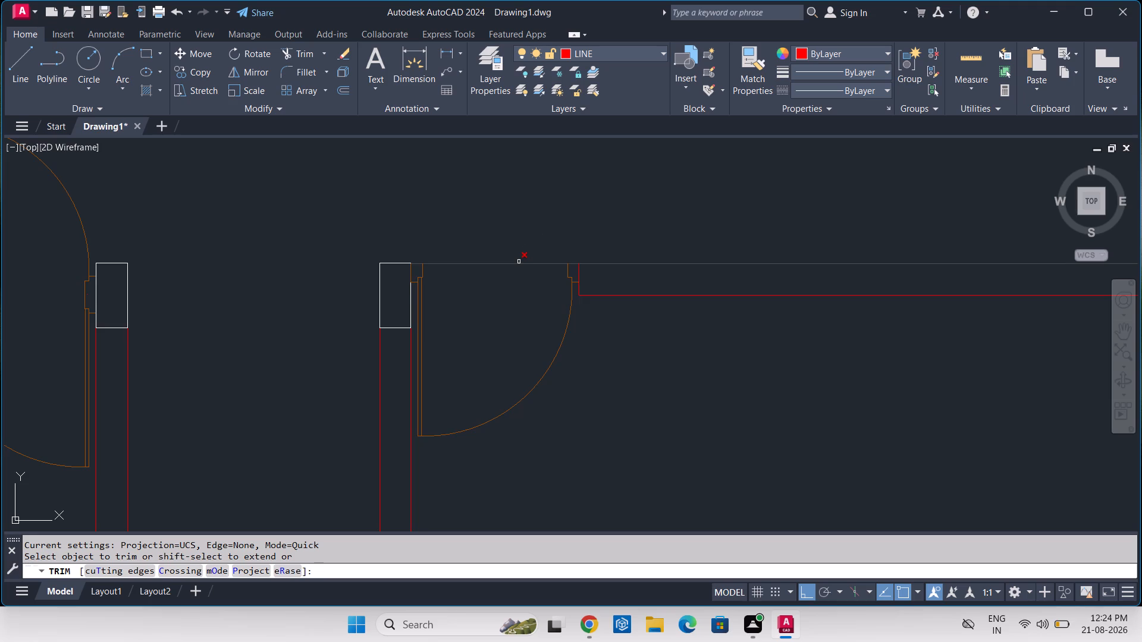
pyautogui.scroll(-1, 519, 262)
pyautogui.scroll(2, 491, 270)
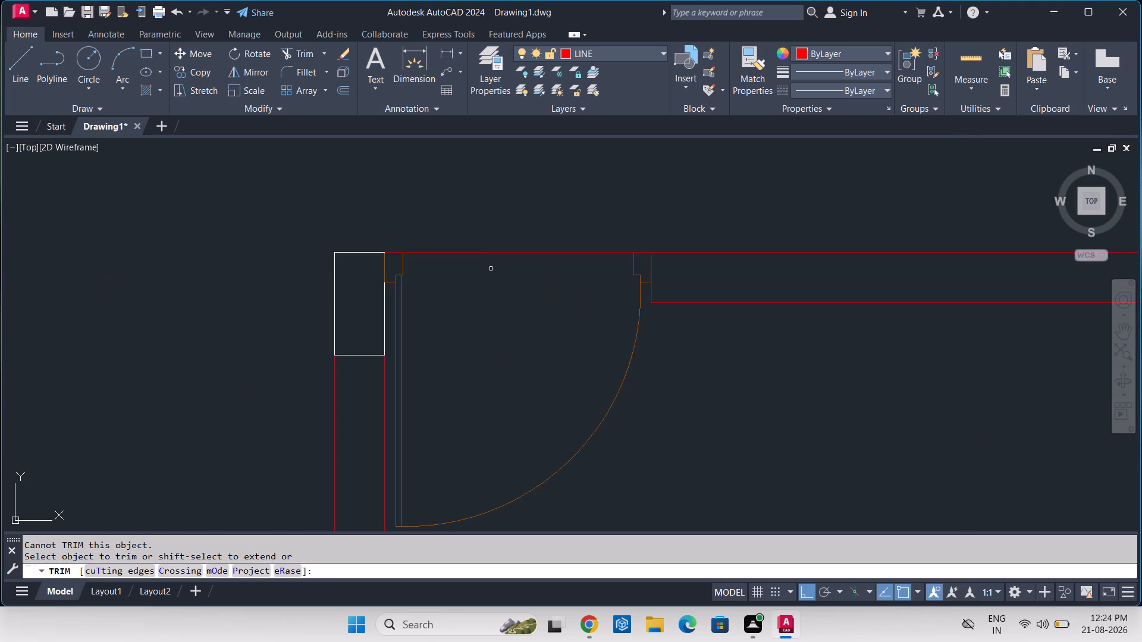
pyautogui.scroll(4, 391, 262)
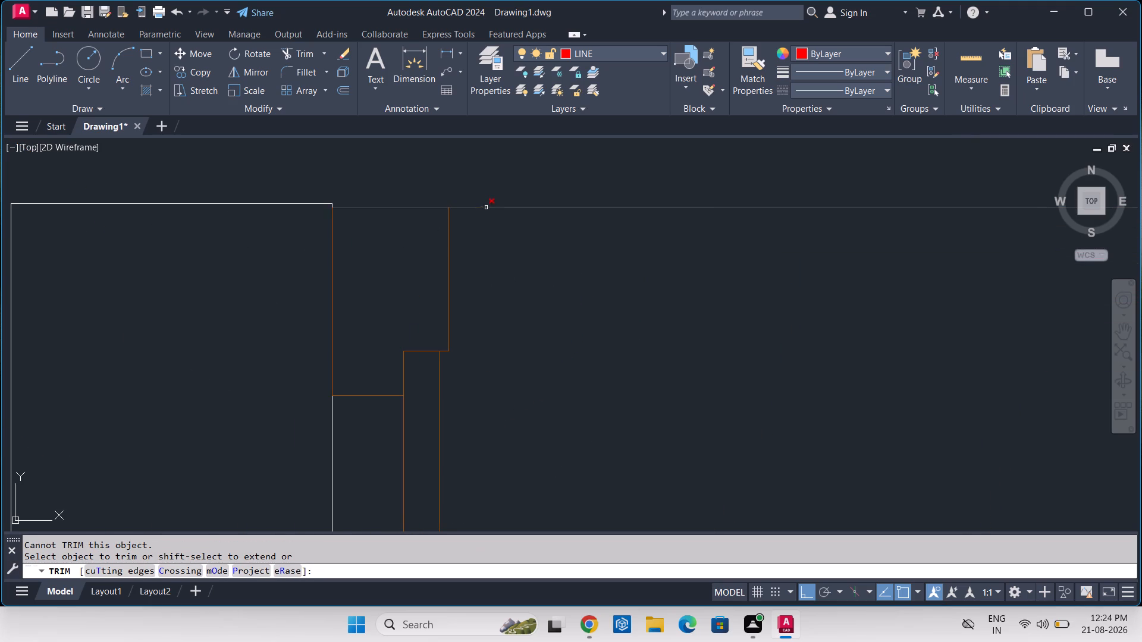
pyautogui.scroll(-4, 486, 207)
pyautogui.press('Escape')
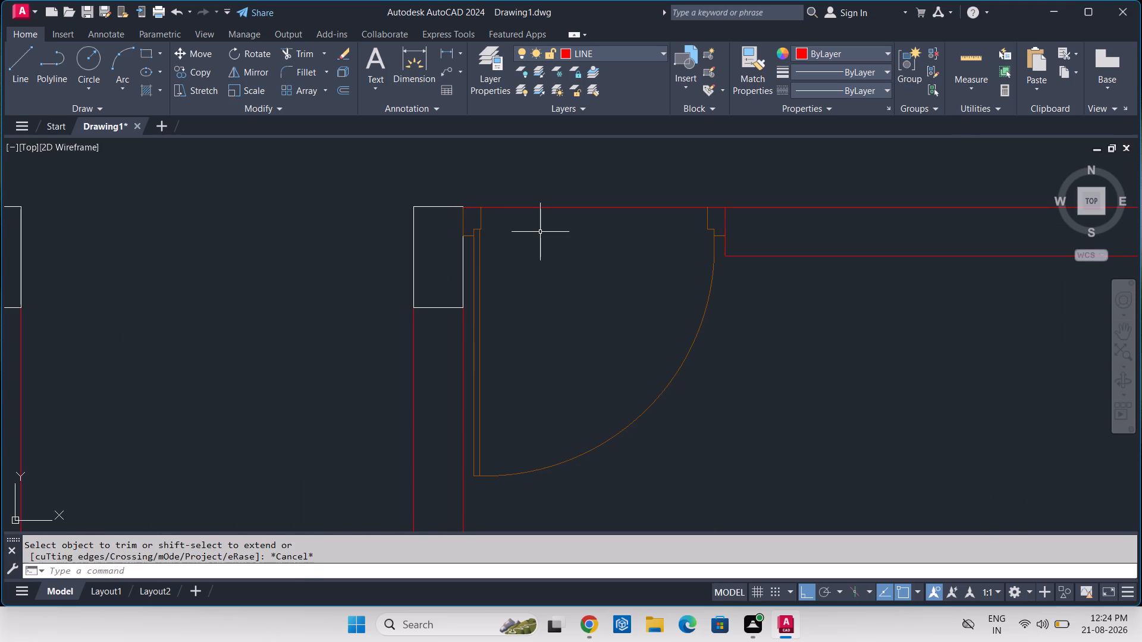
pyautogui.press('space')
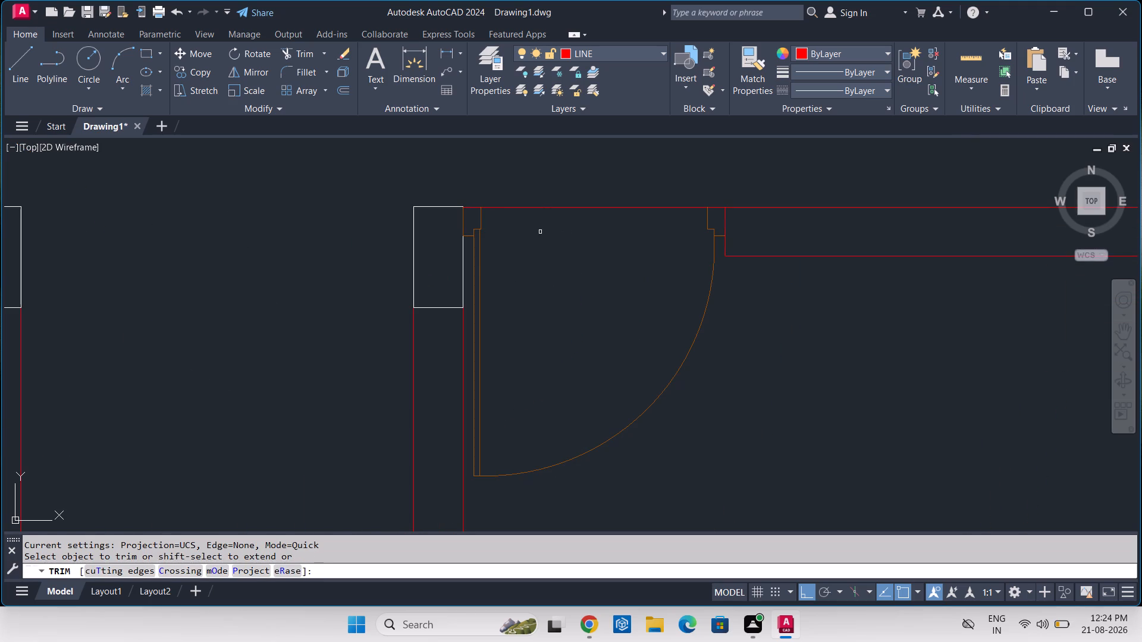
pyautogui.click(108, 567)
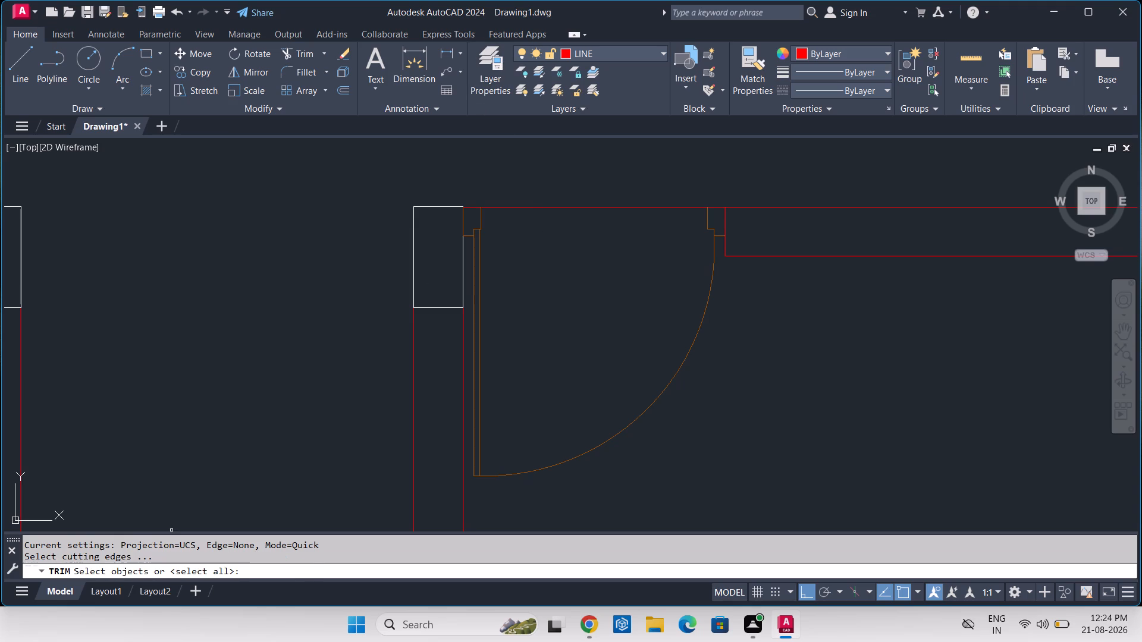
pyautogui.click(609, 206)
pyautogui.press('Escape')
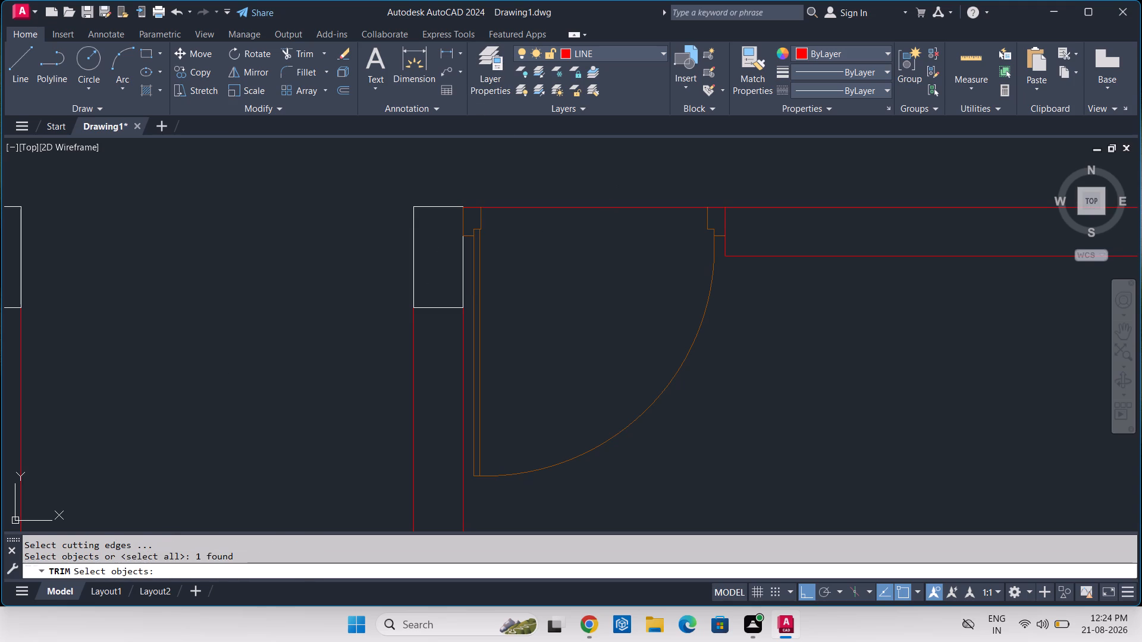
# Trim away the upper wall line running from the recess's upper-right column to the outer wall, using a crossing window inside the door opening.
pyautogui.press('space')
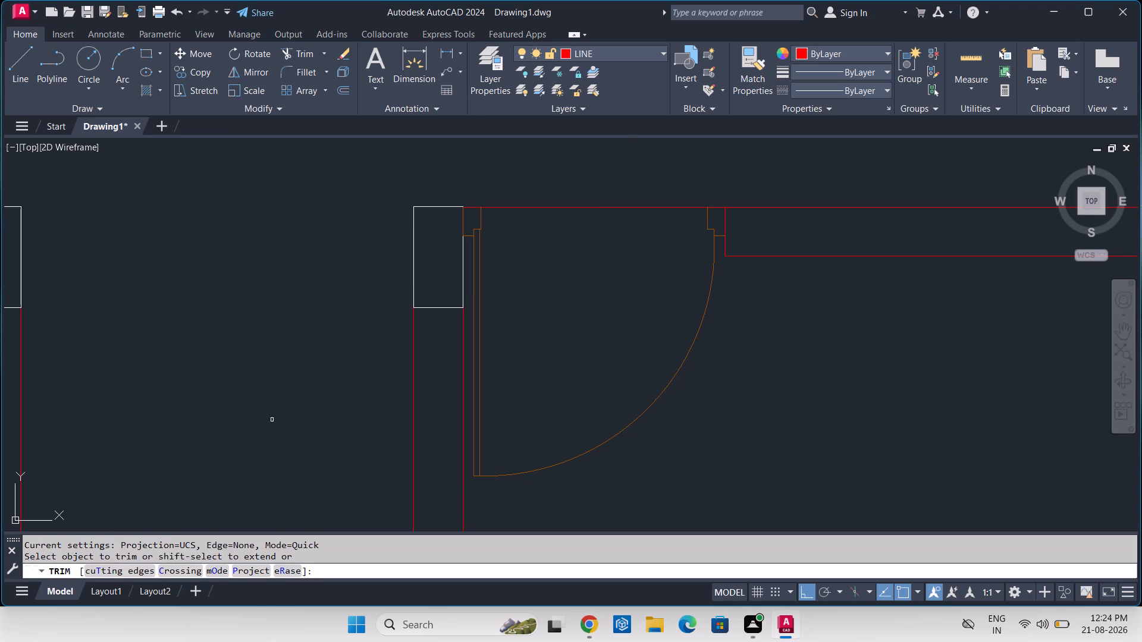
pyautogui.click(172, 567)
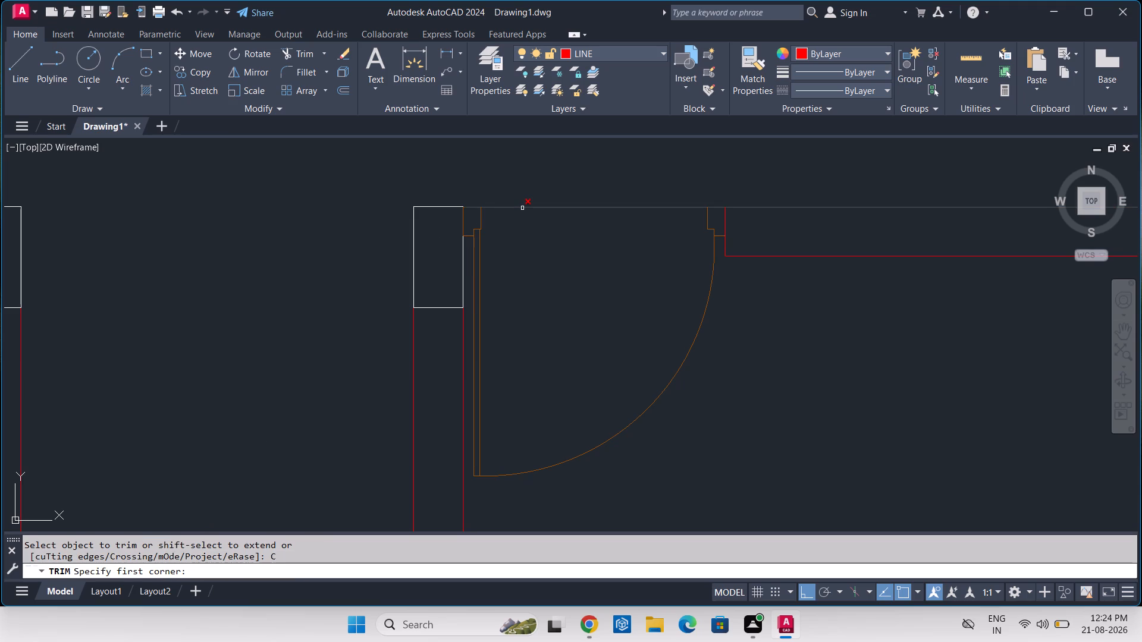
pyautogui.scroll(-2, 522, 208)
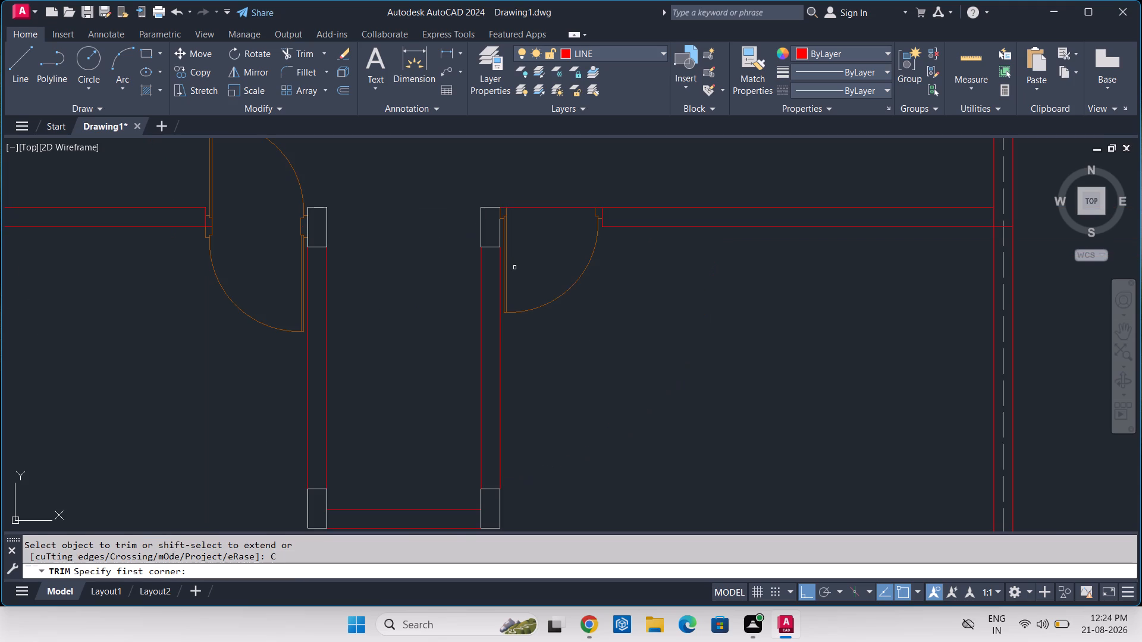
pyautogui.click(544, 200)
pyautogui.click(545, 241)
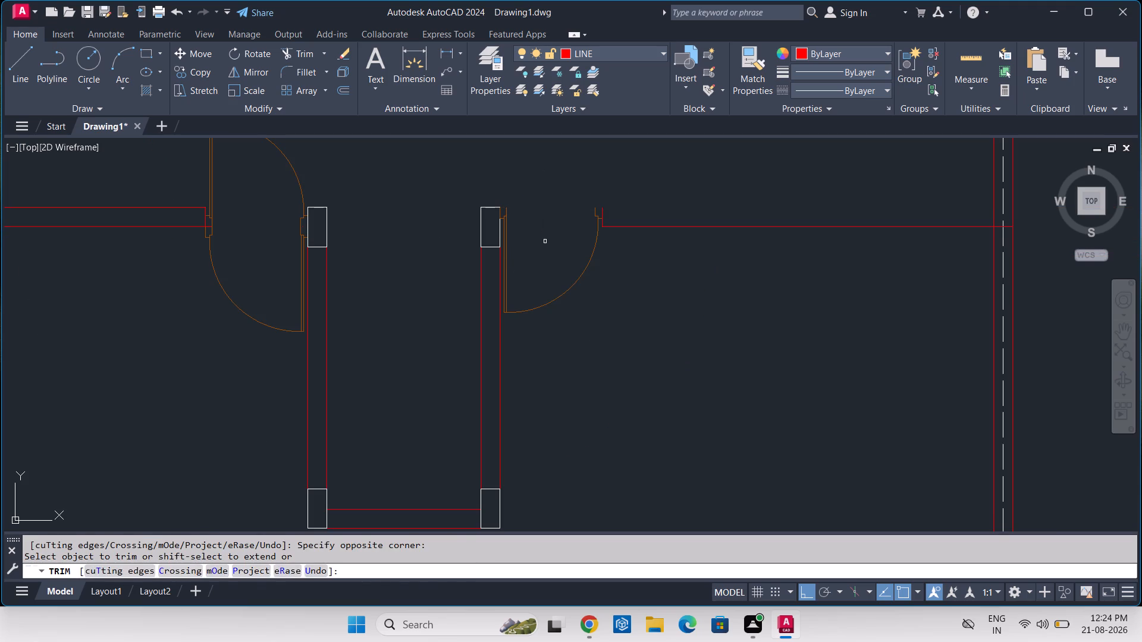
pyautogui.press('Escape')
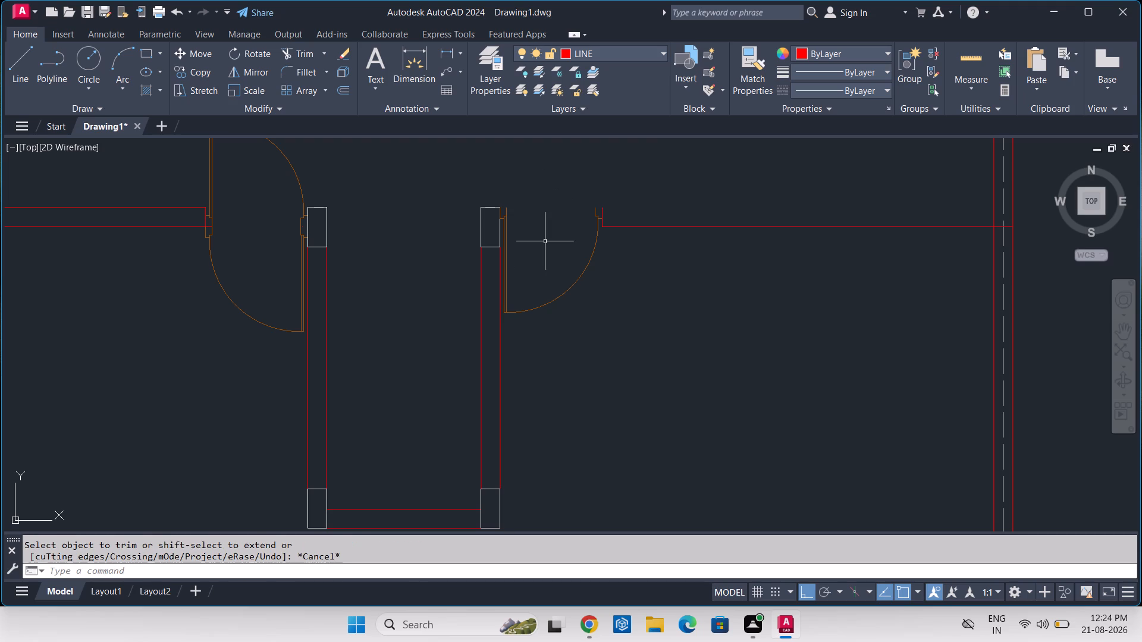
# Draw a horizontal upper wall line from the top of the far jamb's vertical line to the inner face of the outer wall.
pyautogui.write('L')
pyautogui.press('space')
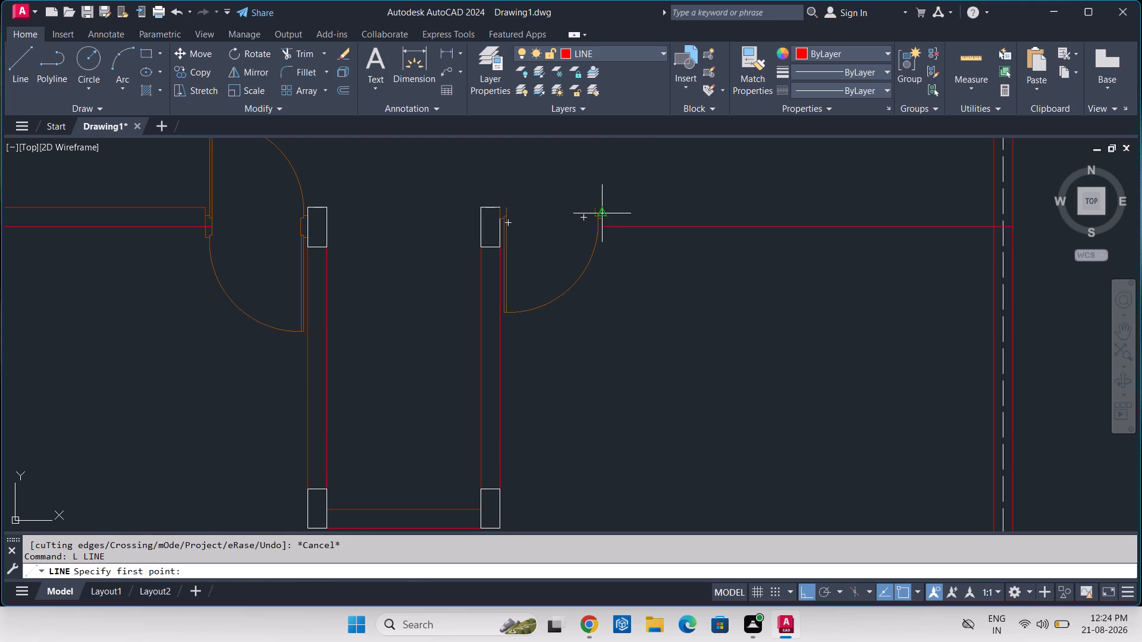
pyautogui.click(600, 210)
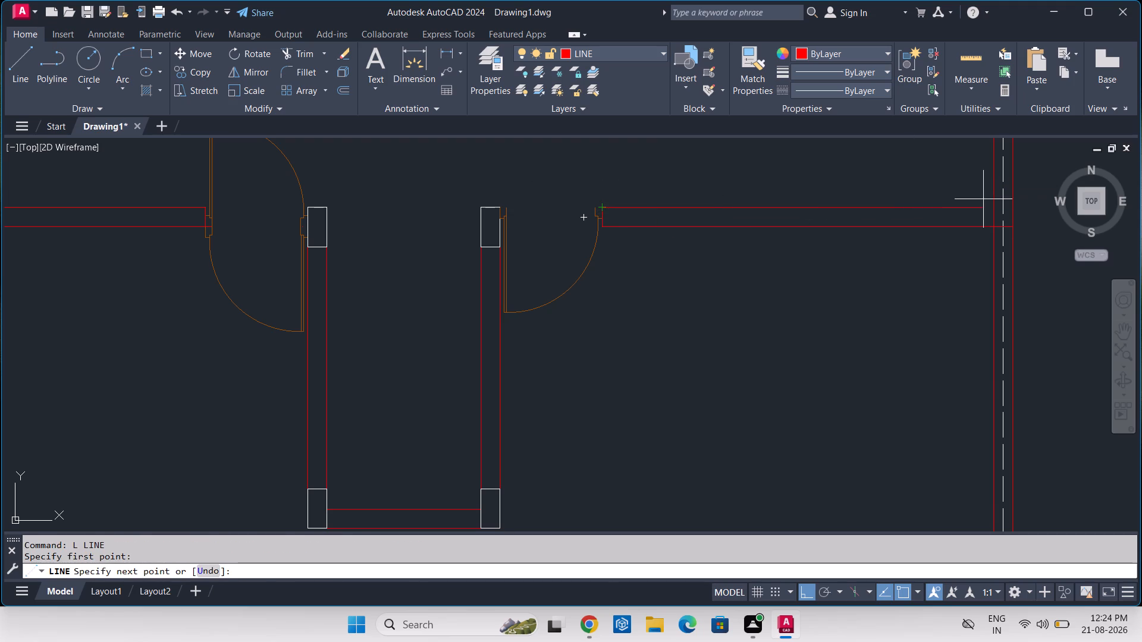
pyautogui.click(996, 206)
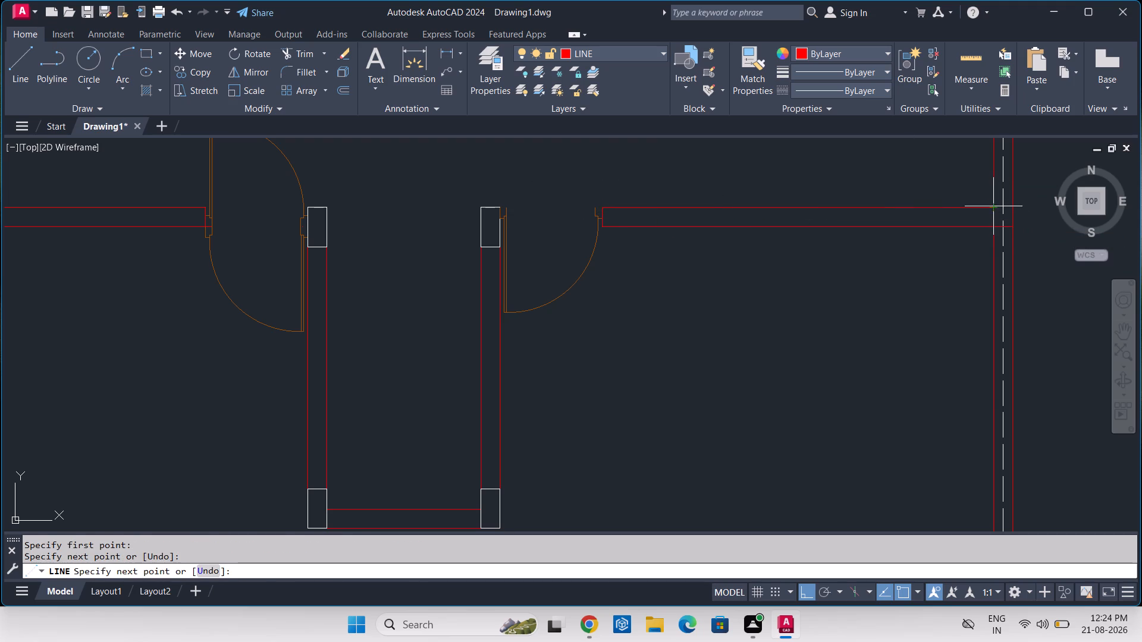
pyautogui.press('Return')
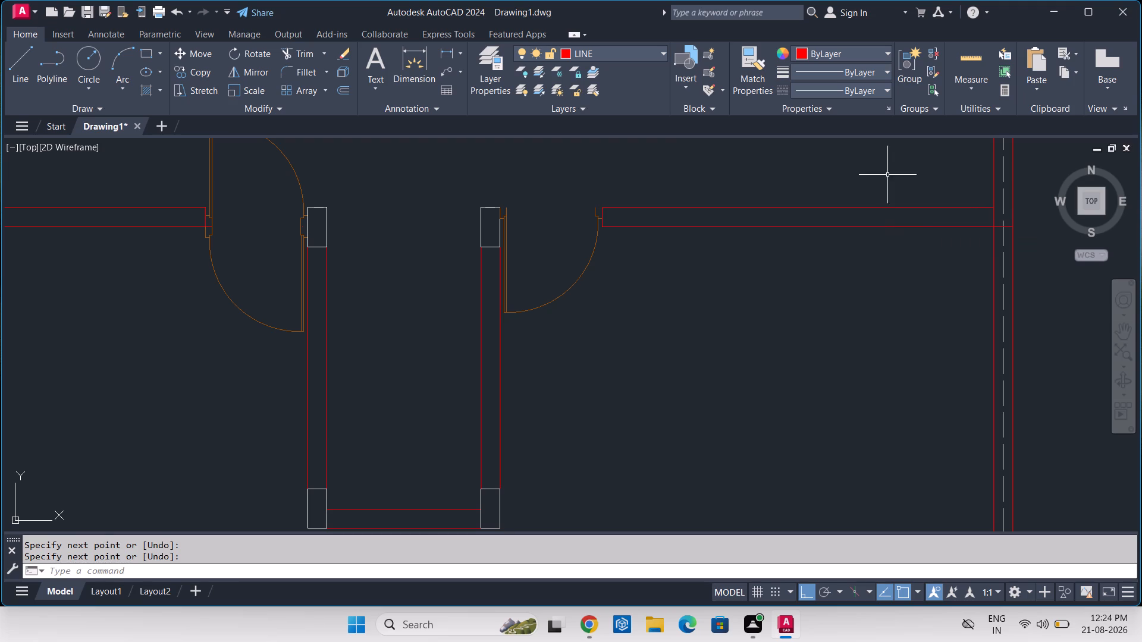
# Draw a short line closing the top of the far door jamb, from its inner frame corner to the wall end line.
pyautogui.scroll(2, 535, 198)
pyautogui.scroll(1, 495, 227)
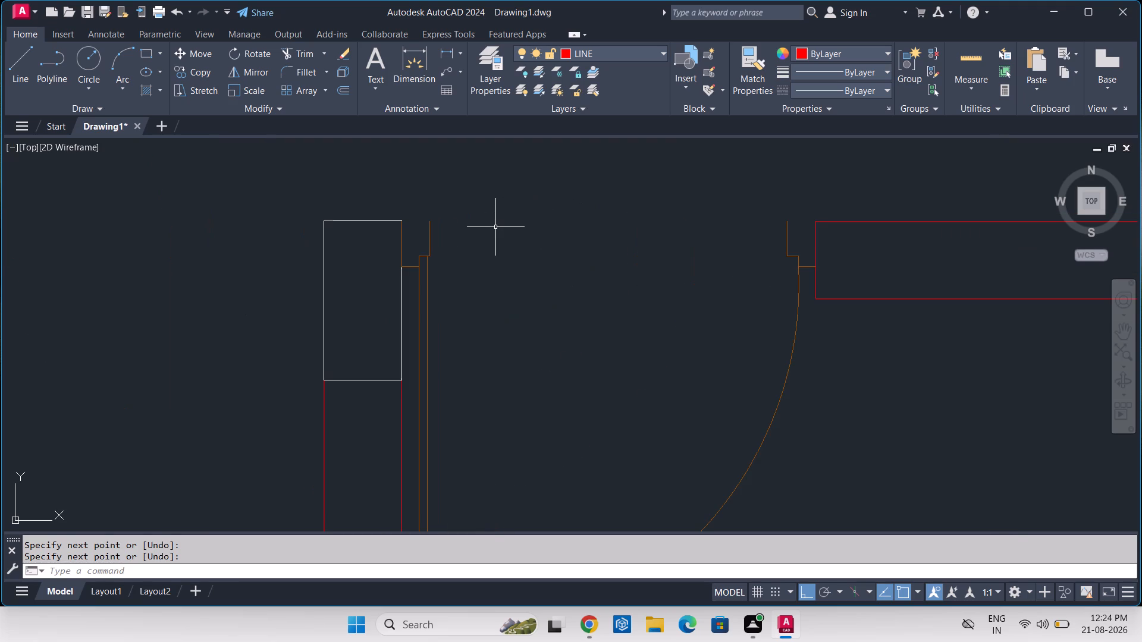
pyautogui.press('Return')
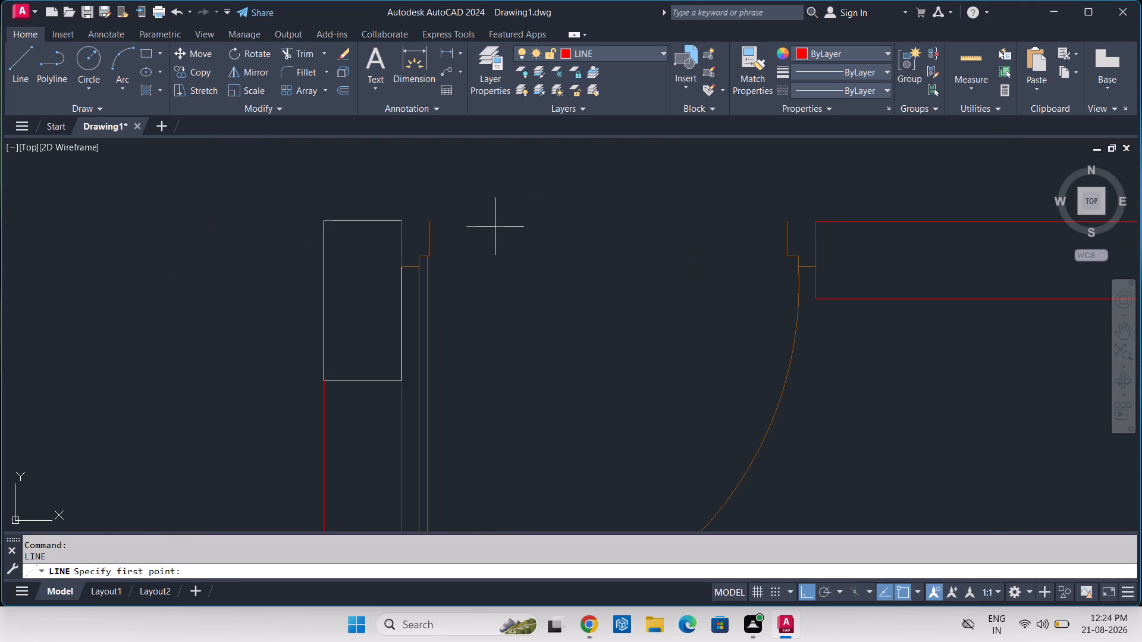
pyautogui.click(789, 221)
pyautogui.click(813, 219)
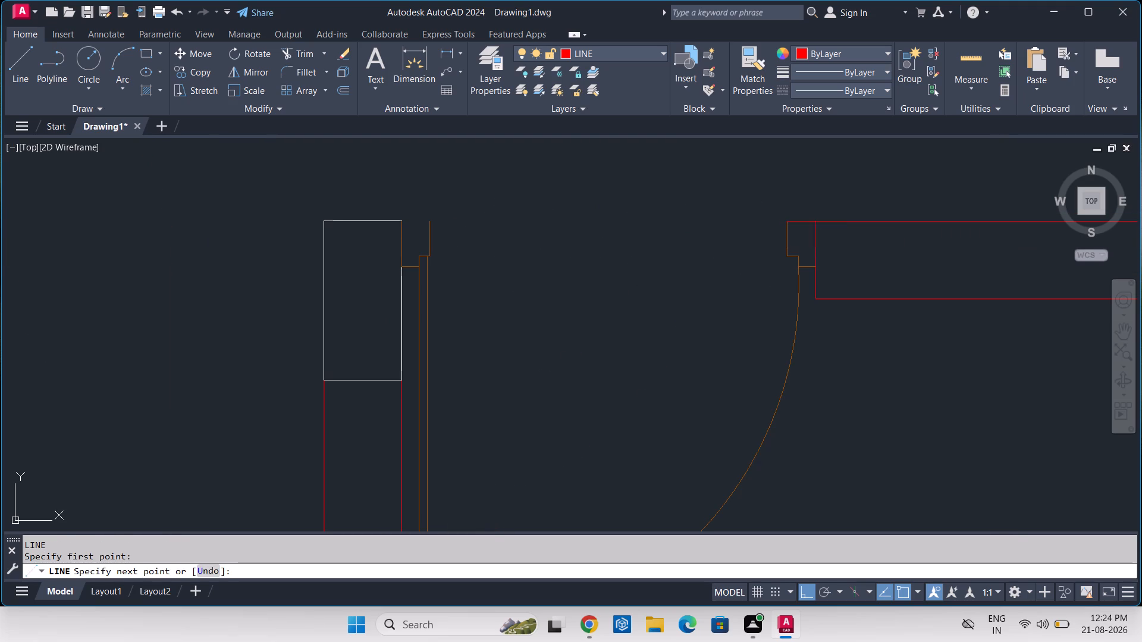
pyautogui.press('space')
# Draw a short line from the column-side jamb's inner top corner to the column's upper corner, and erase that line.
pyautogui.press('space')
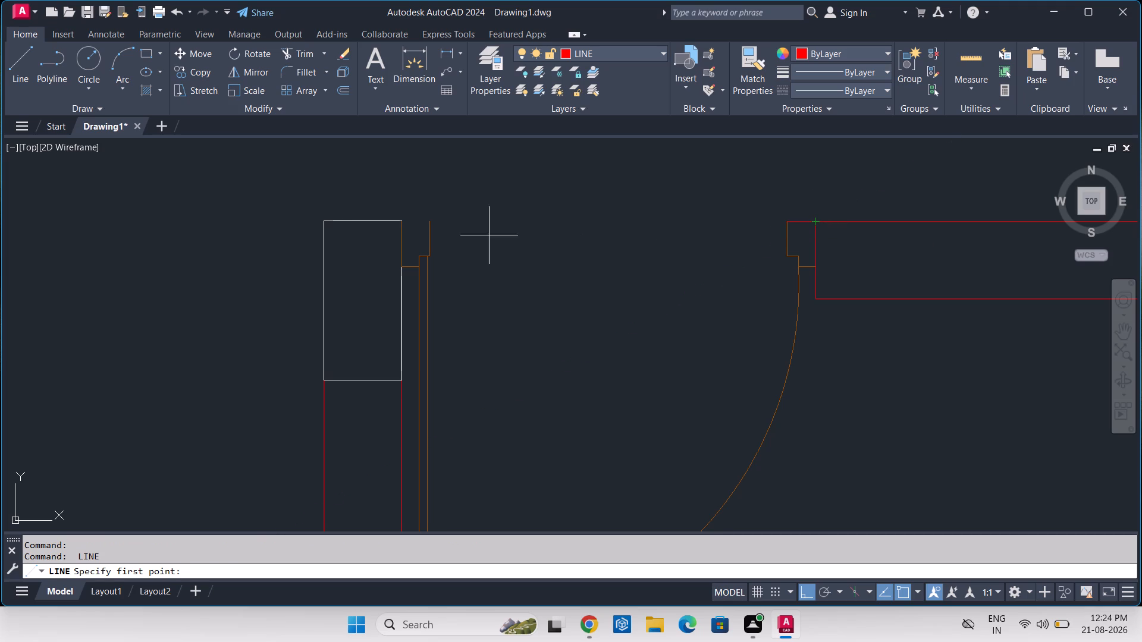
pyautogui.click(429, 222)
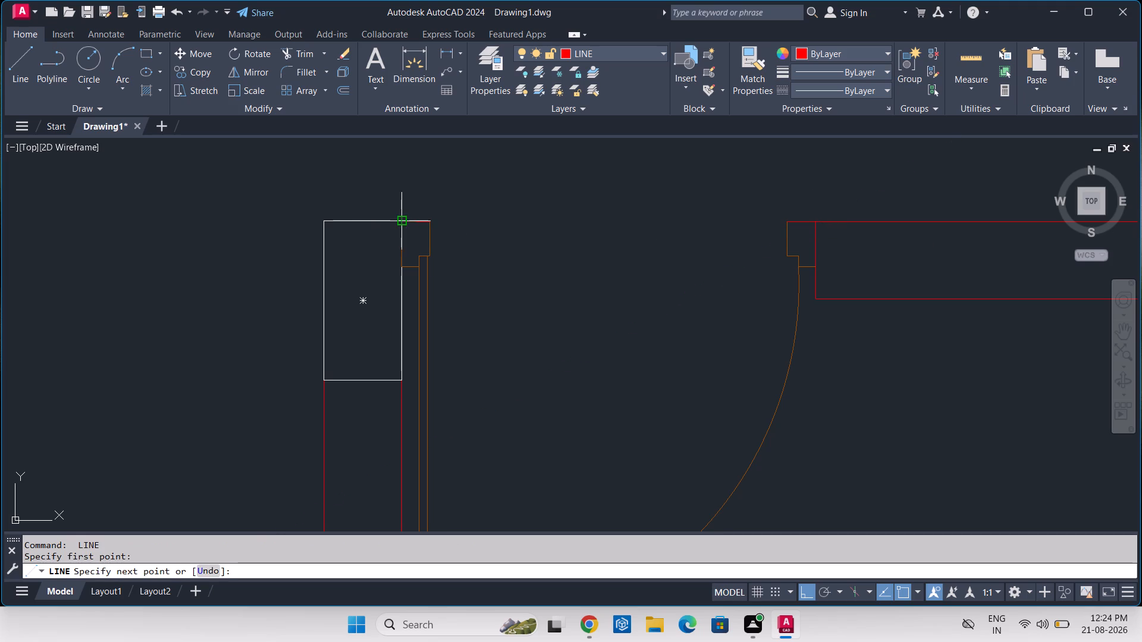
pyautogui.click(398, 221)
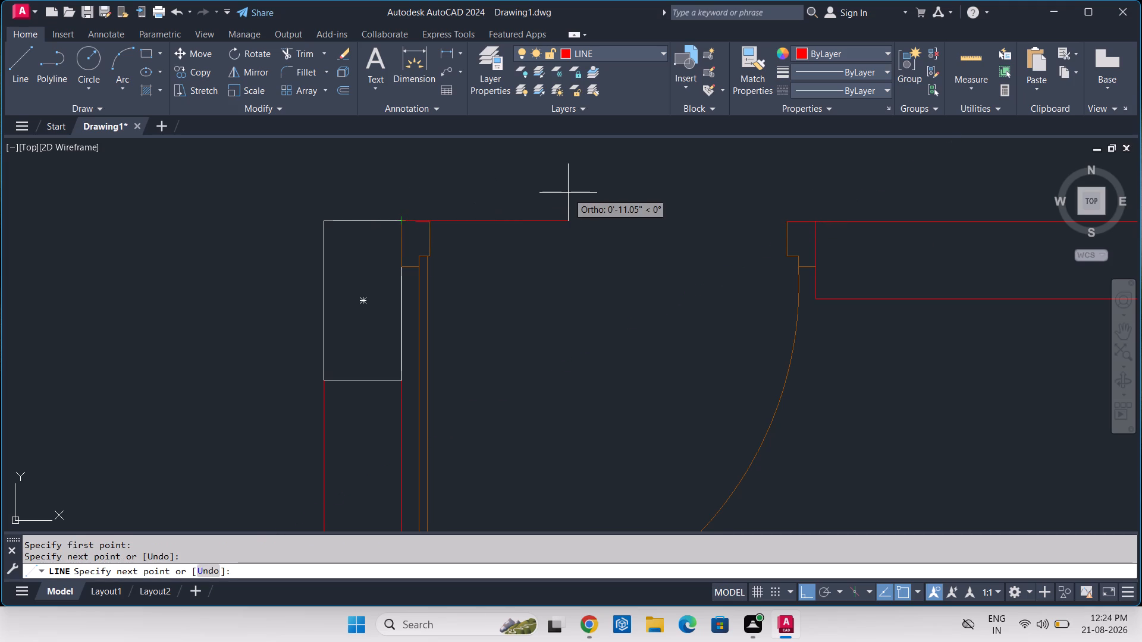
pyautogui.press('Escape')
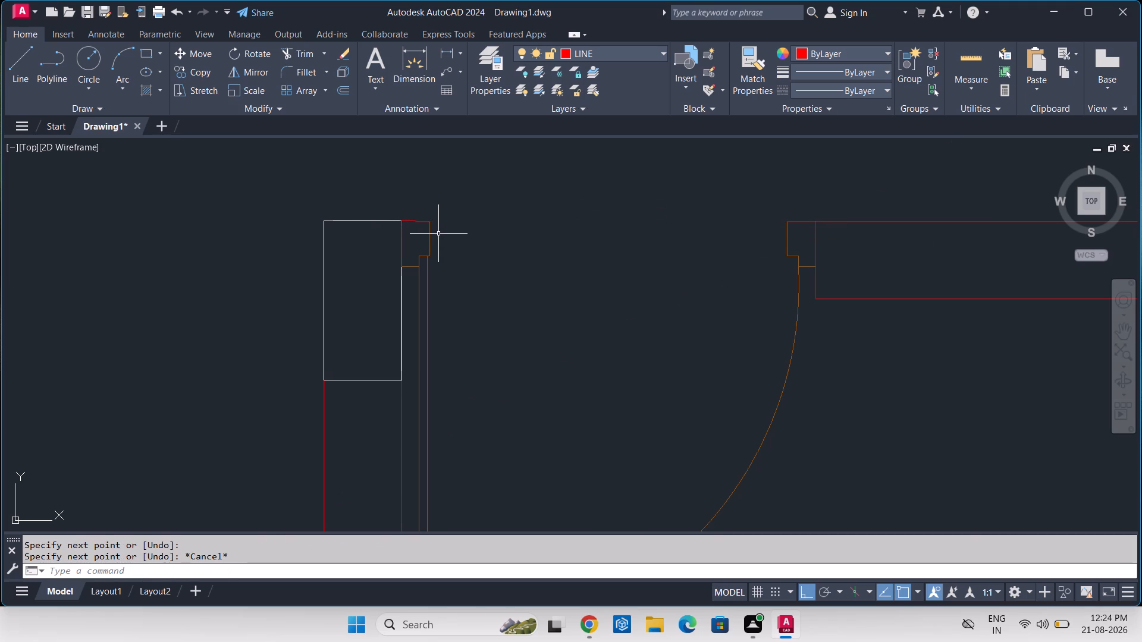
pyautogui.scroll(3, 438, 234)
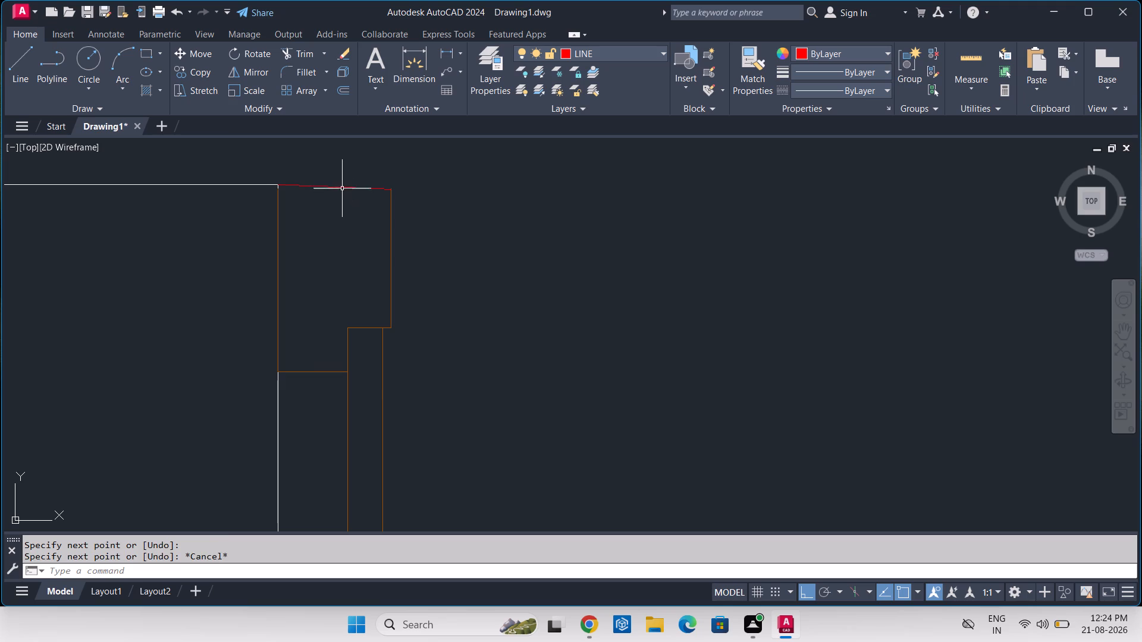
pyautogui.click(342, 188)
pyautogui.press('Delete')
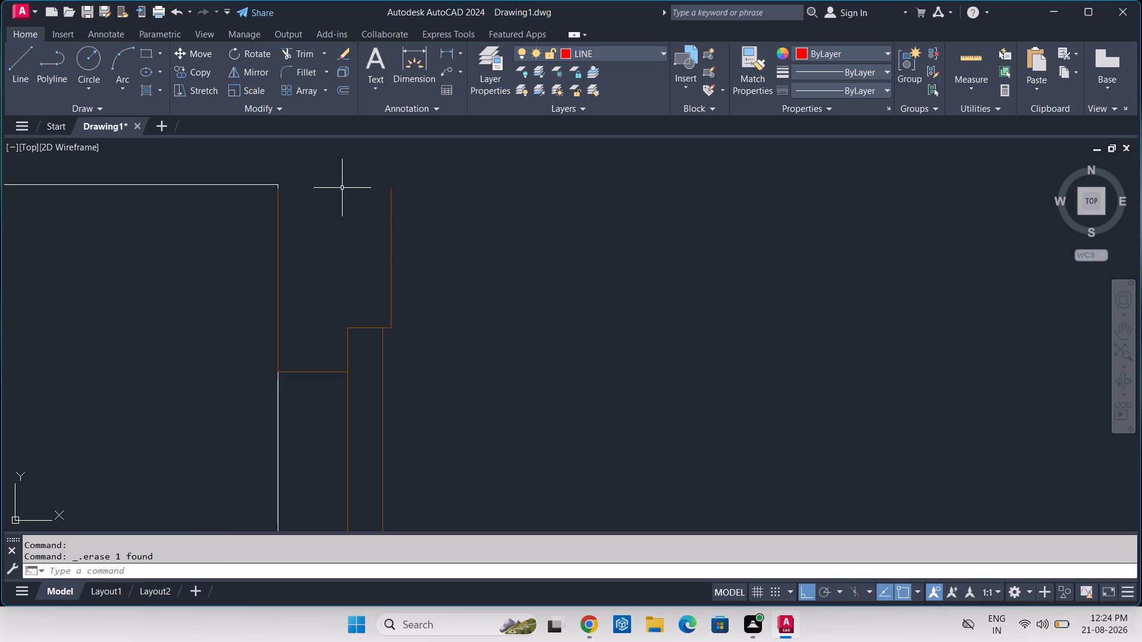
# Draw a short horizontal line closing the column-side jamb's top, from its frame corner on the column face to its inner corner.
pyautogui.press('l')
pyautogui.press('space')
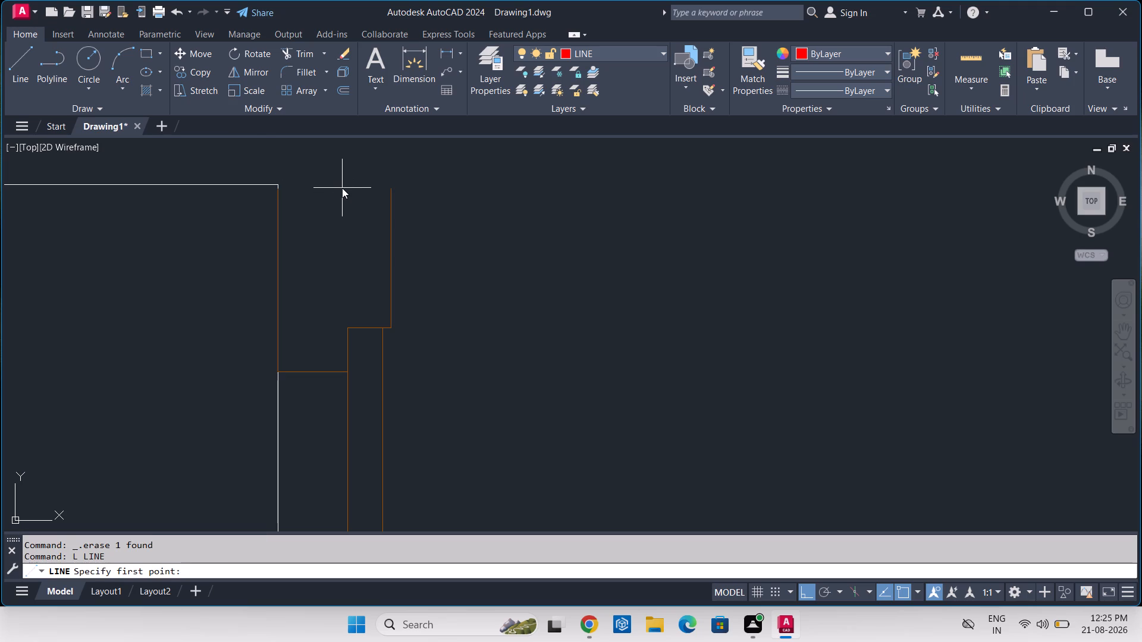
pyautogui.scroll(2, 310, 178)
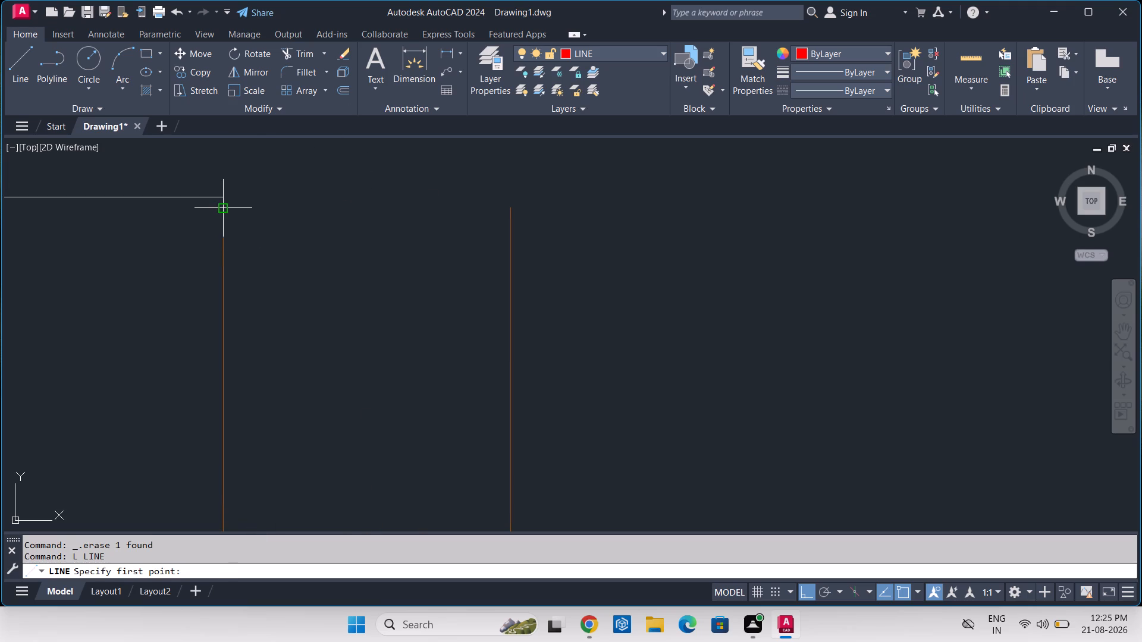
pyautogui.click(223, 209)
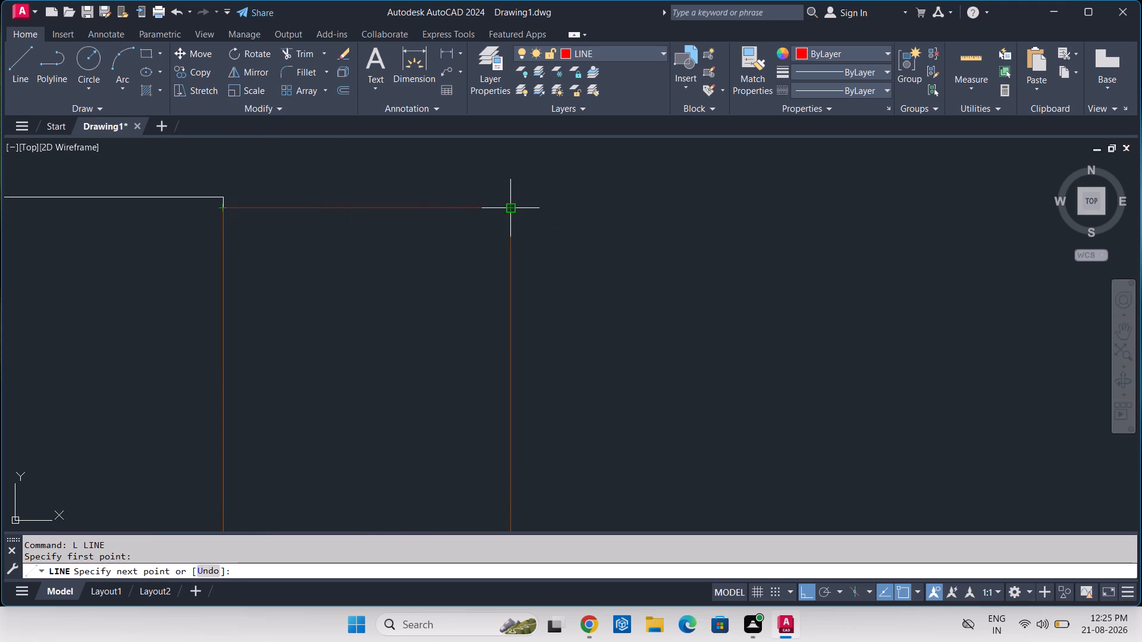
pyautogui.click(514, 207)
pyautogui.scroll(-8, 523, 203)
pyautogui.scroll(-1, 633, 241)
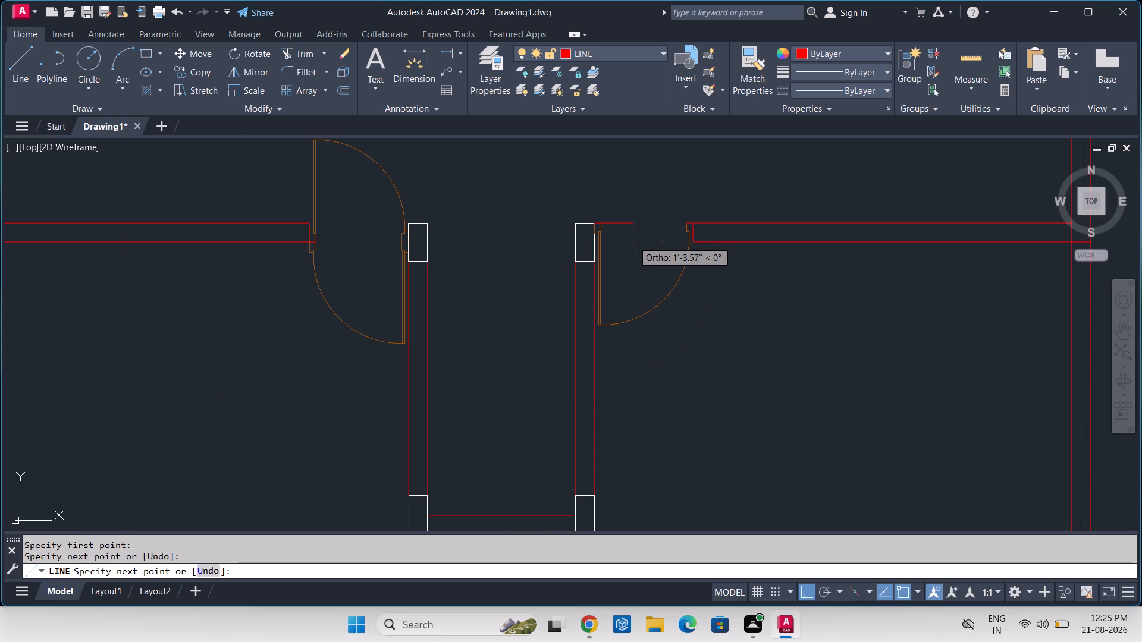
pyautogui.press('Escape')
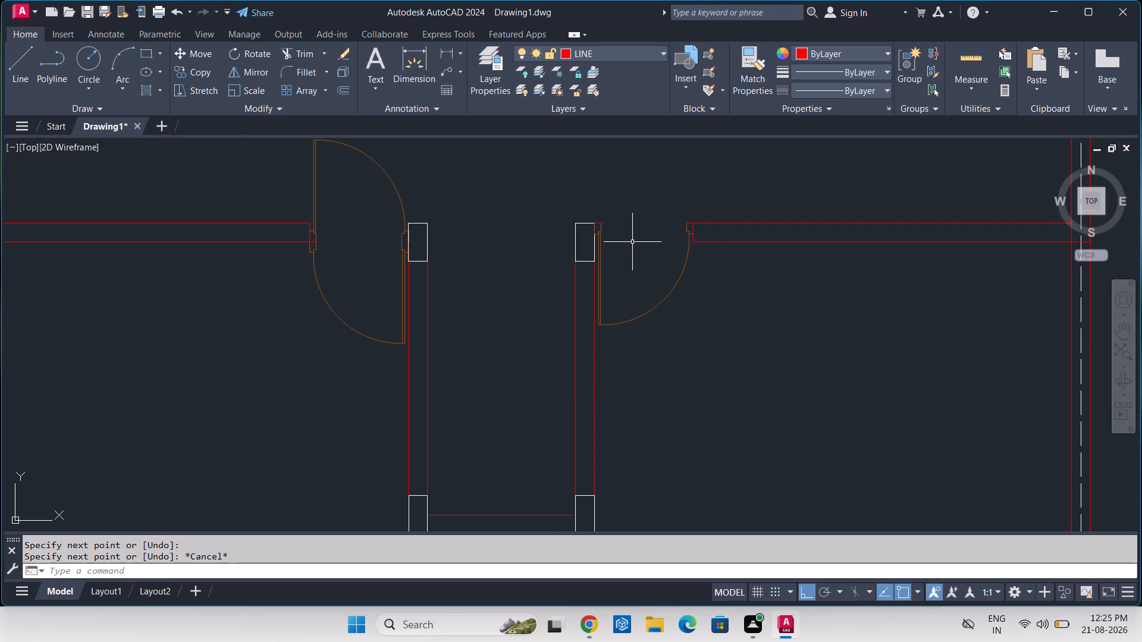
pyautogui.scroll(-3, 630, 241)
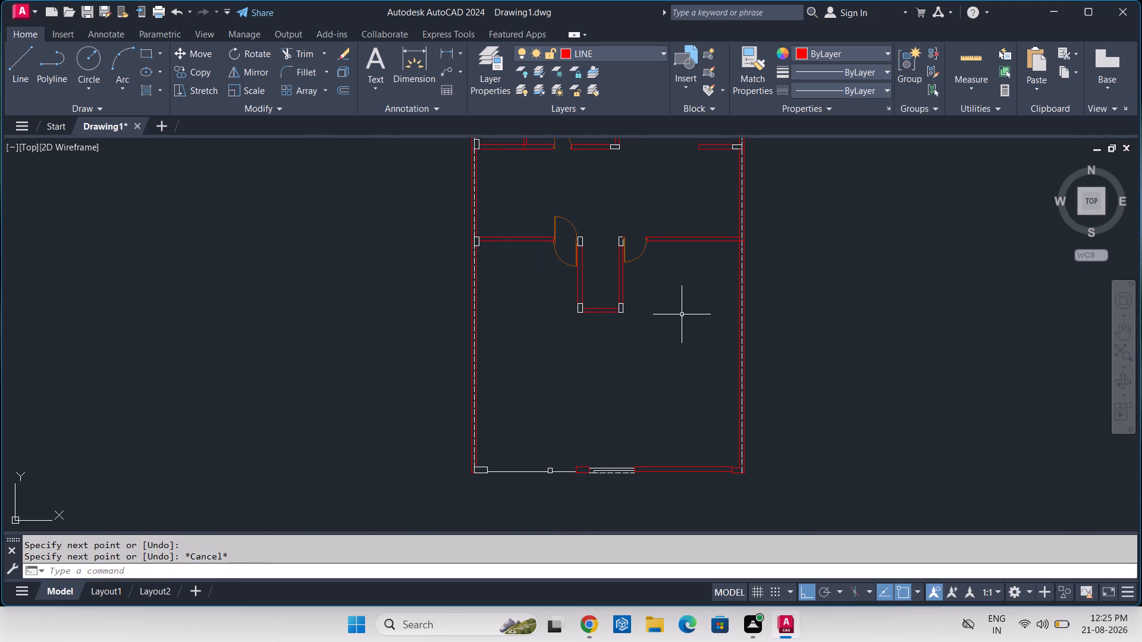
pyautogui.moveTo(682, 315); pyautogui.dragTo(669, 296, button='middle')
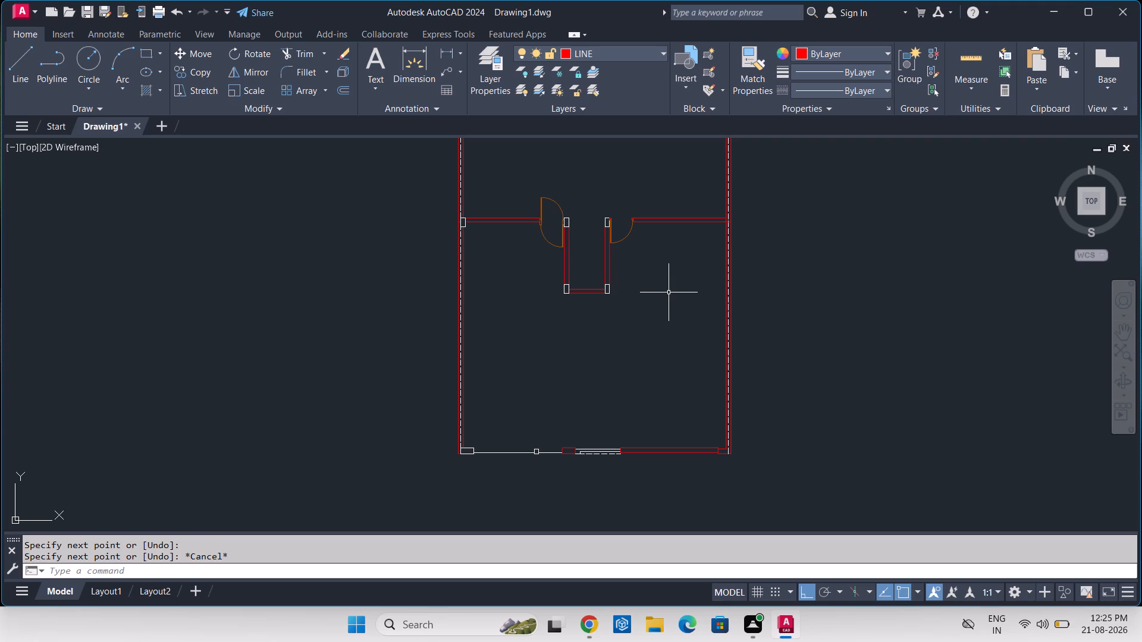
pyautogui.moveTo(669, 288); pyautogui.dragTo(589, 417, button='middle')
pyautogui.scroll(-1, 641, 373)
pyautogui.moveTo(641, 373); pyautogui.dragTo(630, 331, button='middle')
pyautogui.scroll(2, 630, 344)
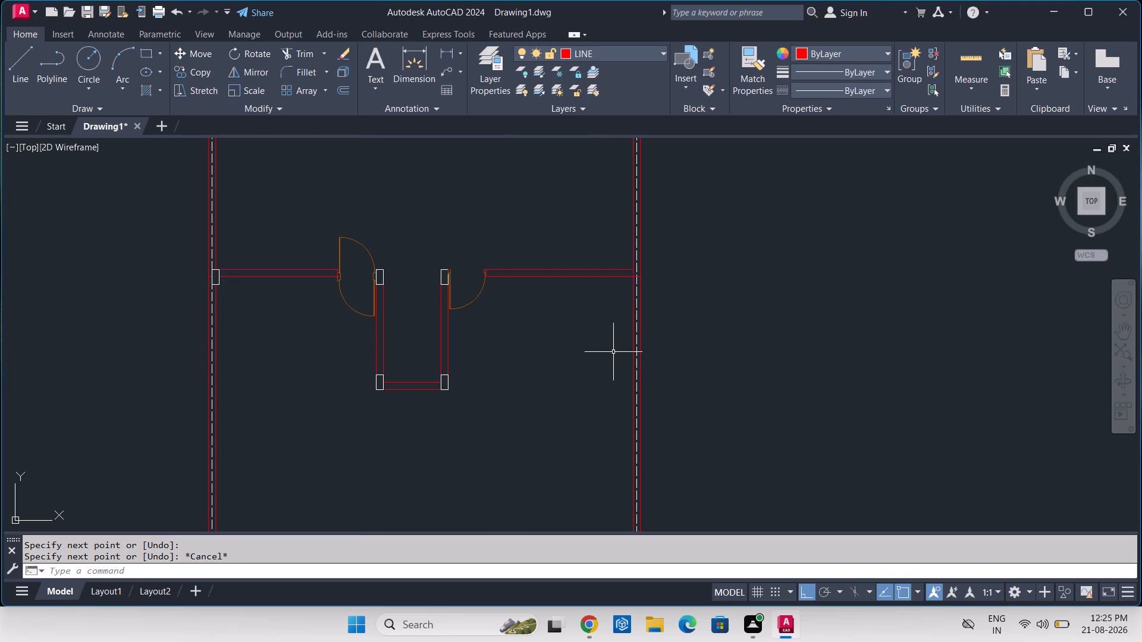
# Draw a closed 12'-9" by 9" wall outline extending horizontally from the outer face of the lower column below the single-swing door.
pyautogui.write('L')
pyautogui.press('space')
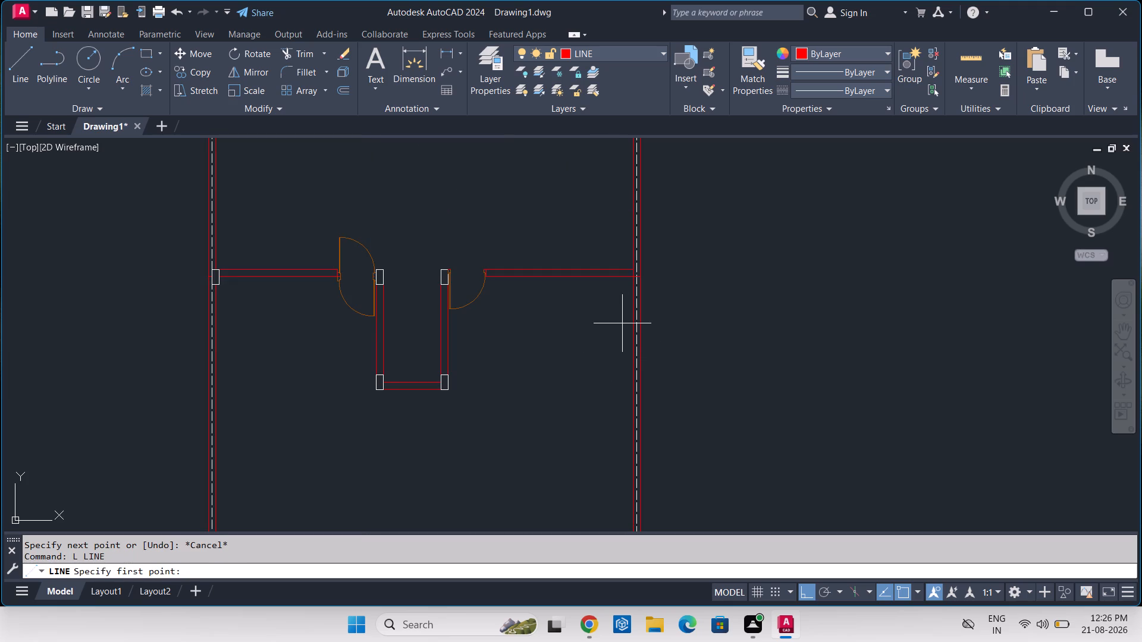
pyautogui.scroll(3, 441, 381)
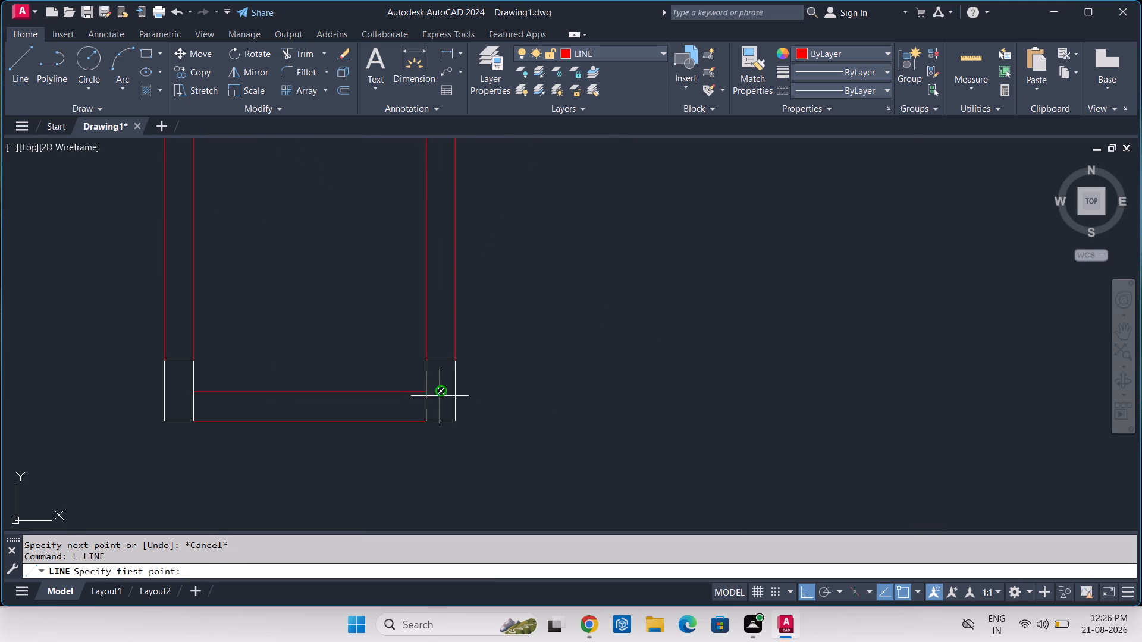
pyautogui.click(455, 392)
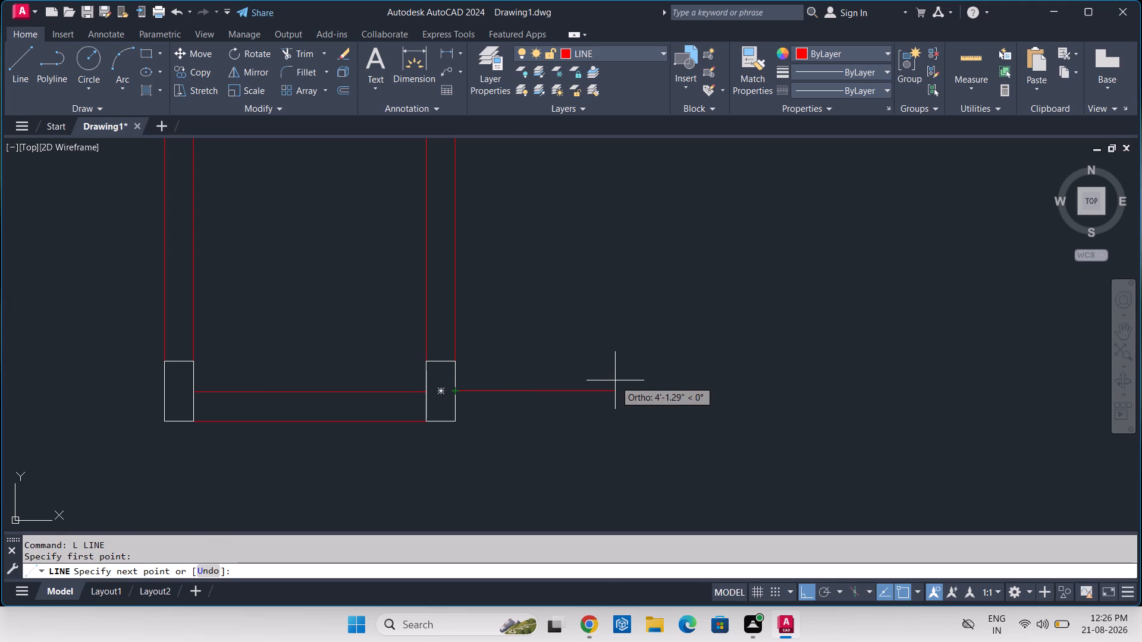
pyautogui.scroll(-2, 615, 380)
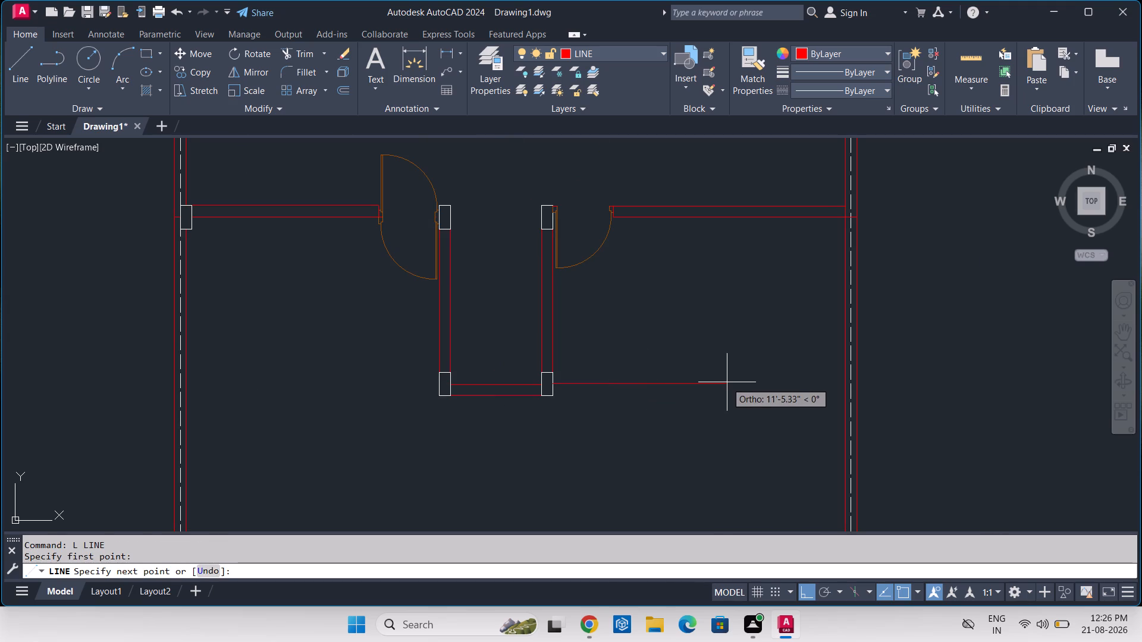
pyautogui.write("12'-9")
pyautogui.press('Return')
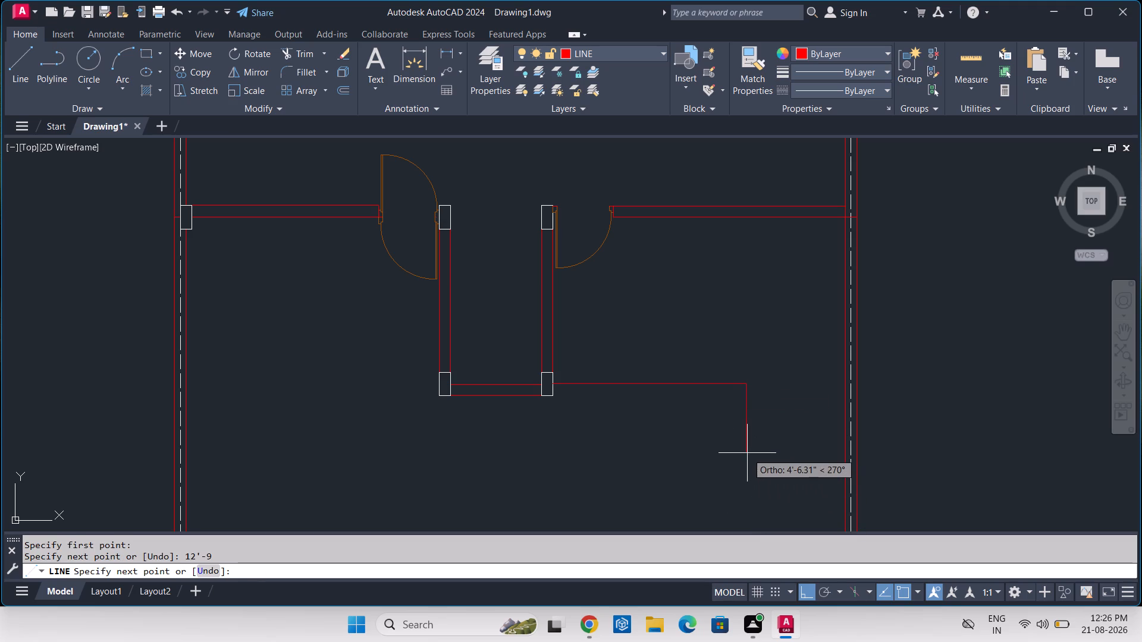
pyautogui.press('9')
pyautogui.press('Return')
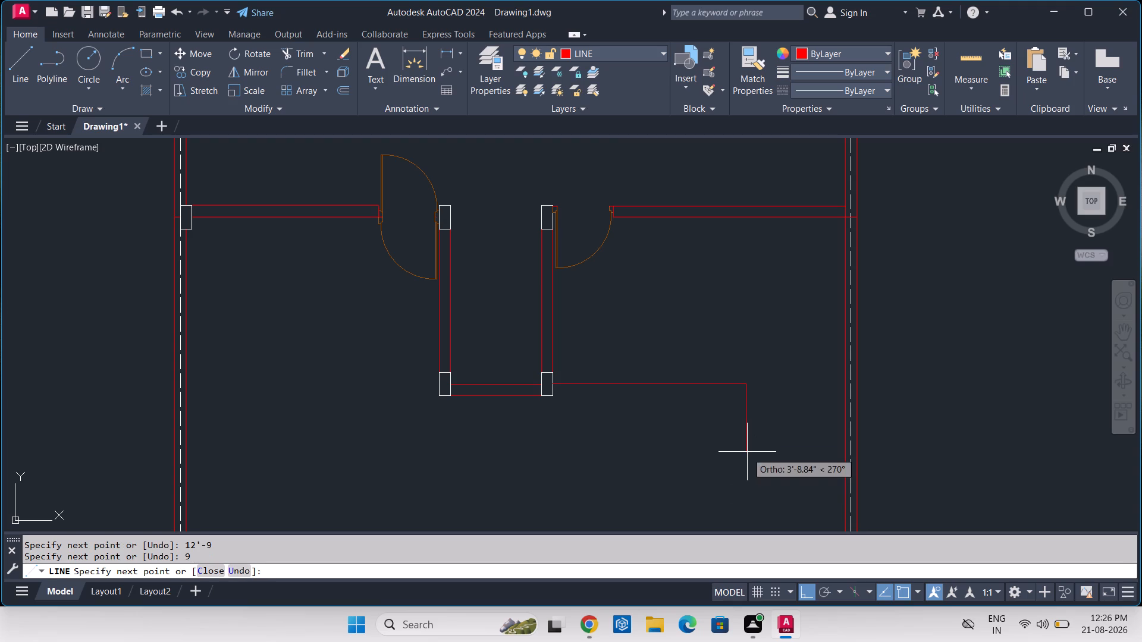
pyautogui.scroll(3, 524, 473)
pyautogui.moveTo(528, 334); pyautogui.dragTo(290, 611, button='middle')
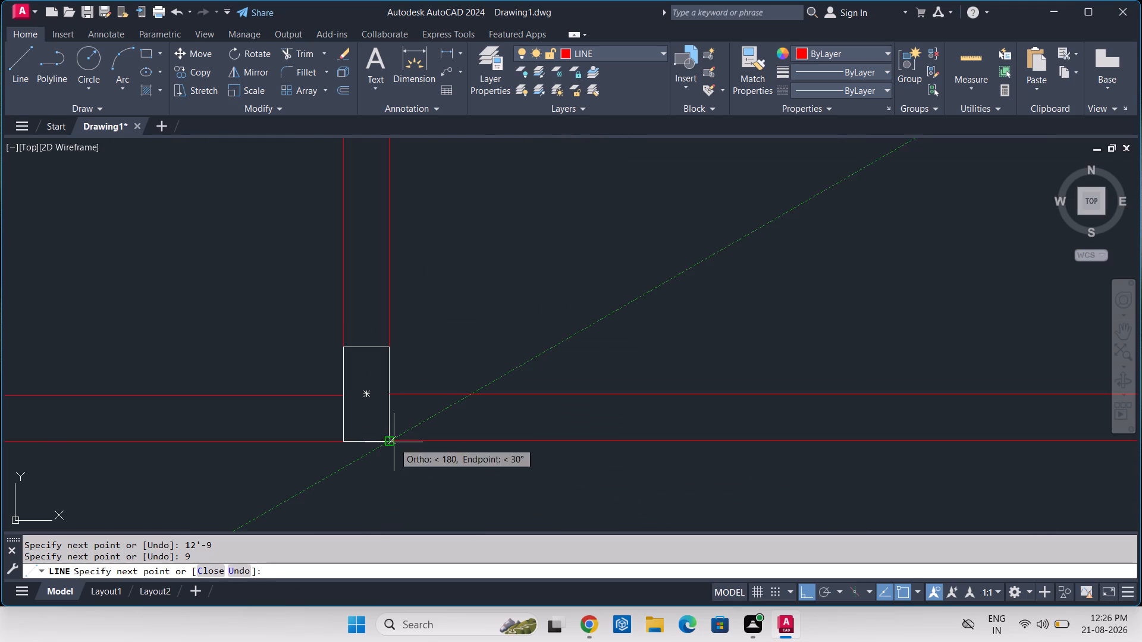
pyautogui.scroll(3, 393, 442)
pyautogui.click(371, 435)
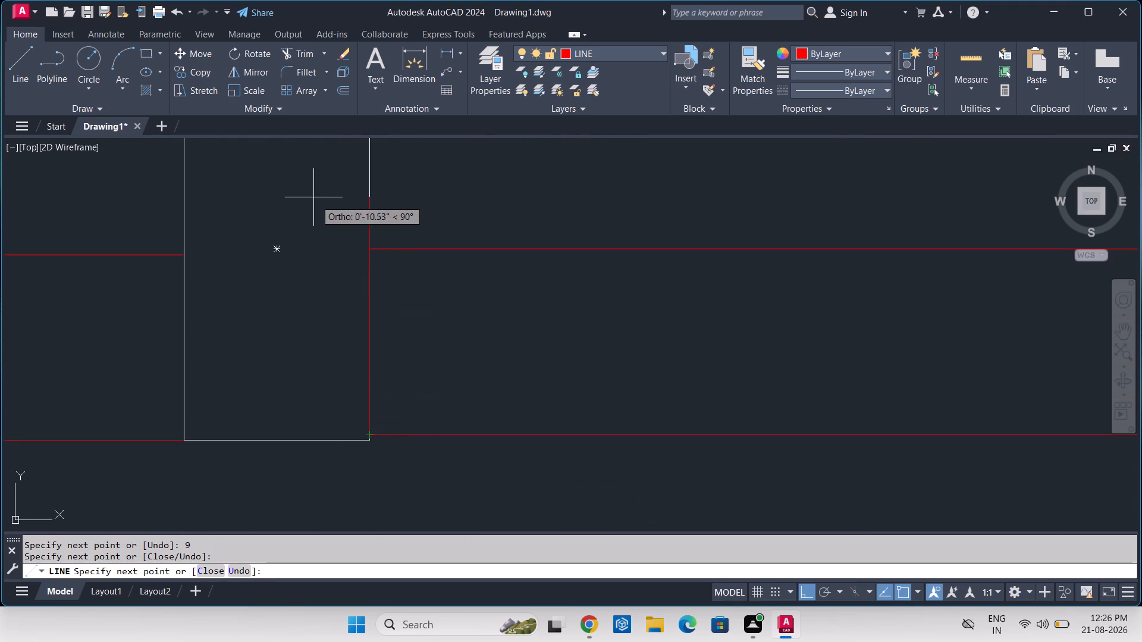
pyautogui.click(373, 251)
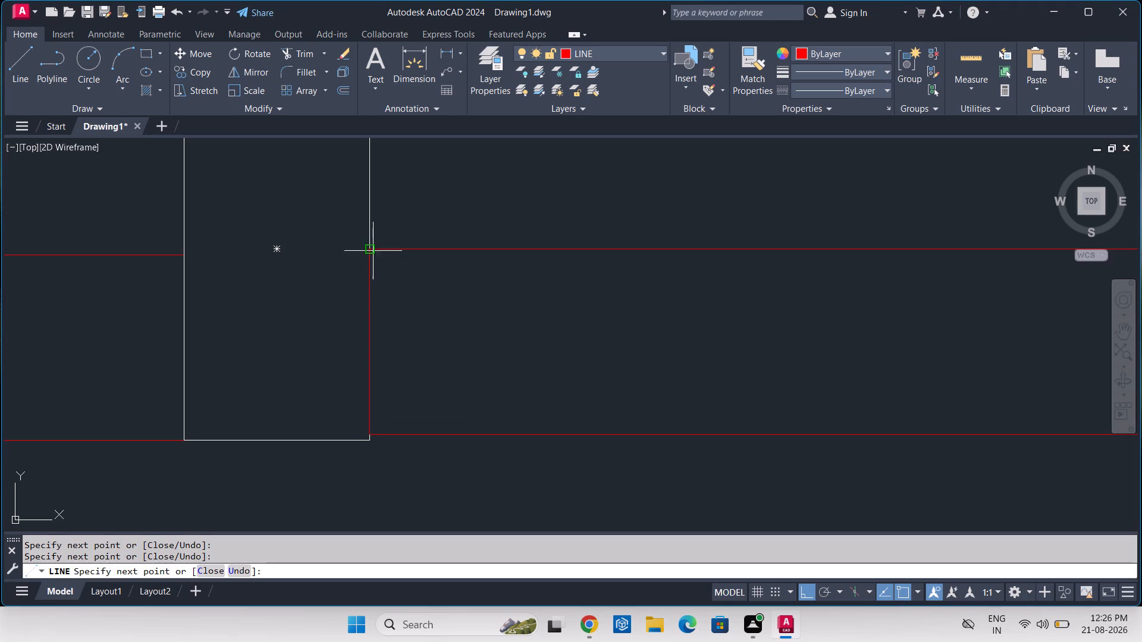
pyautogui.press('Escape')
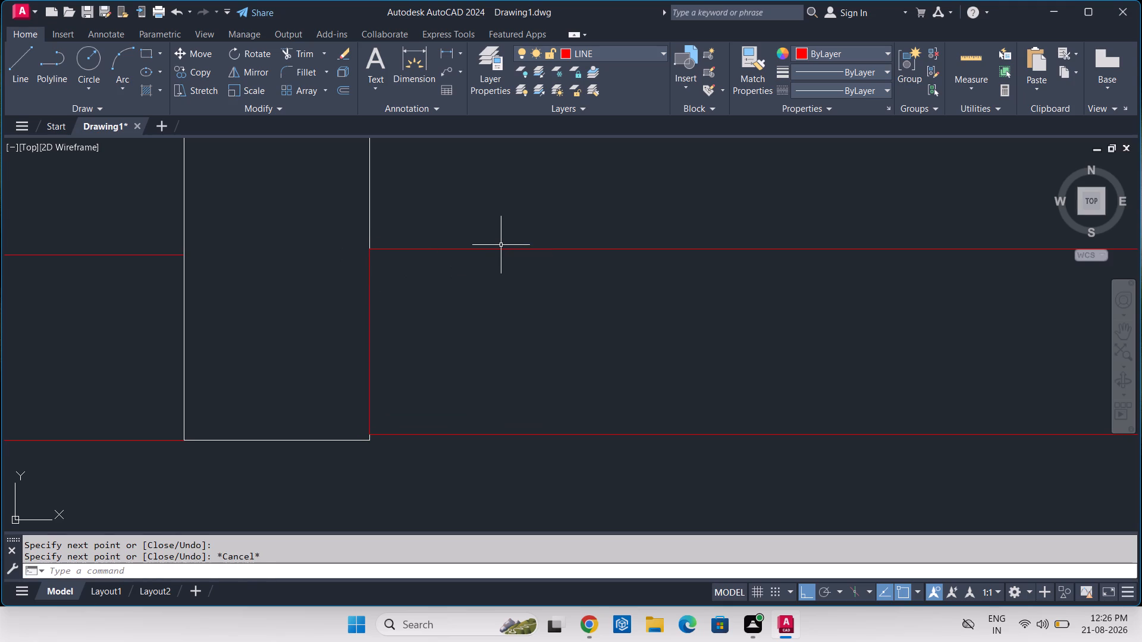
# Draw a 4.5" thick partition wall rising about 8'-4" from the upper corner at the new wall's free end, closing it down onto that wall.
pyautogui.scroll(-3, 490, 331)
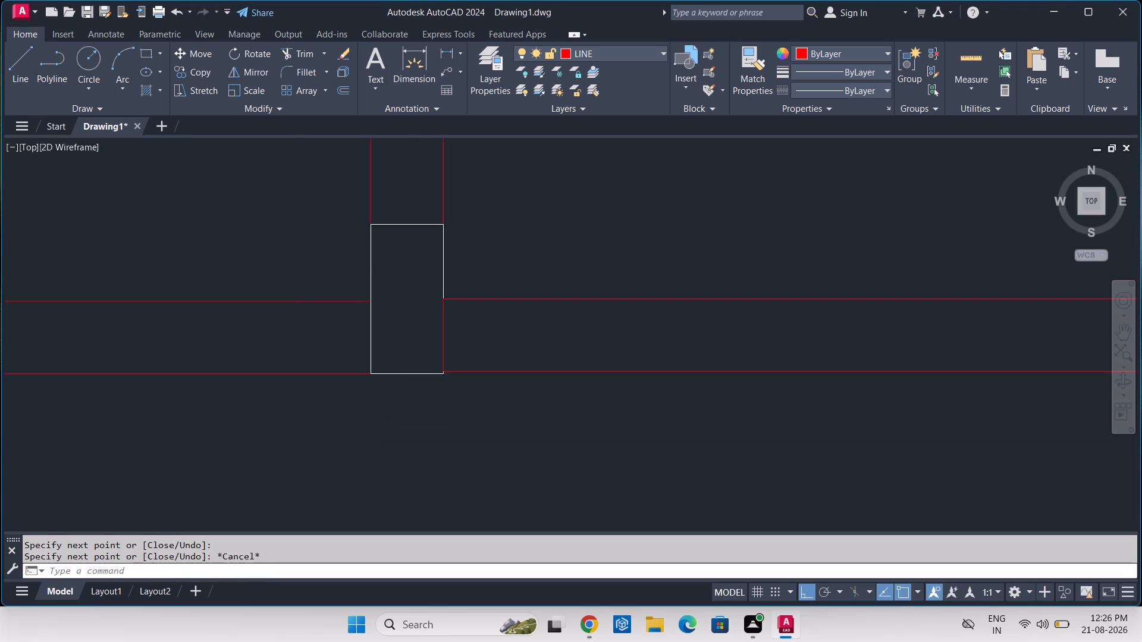
pyautogui.scroll(-2, 493, 333)
pyautogui.moveTo(691, 353); pyautogui.dragTo(517, 394, button='middle')
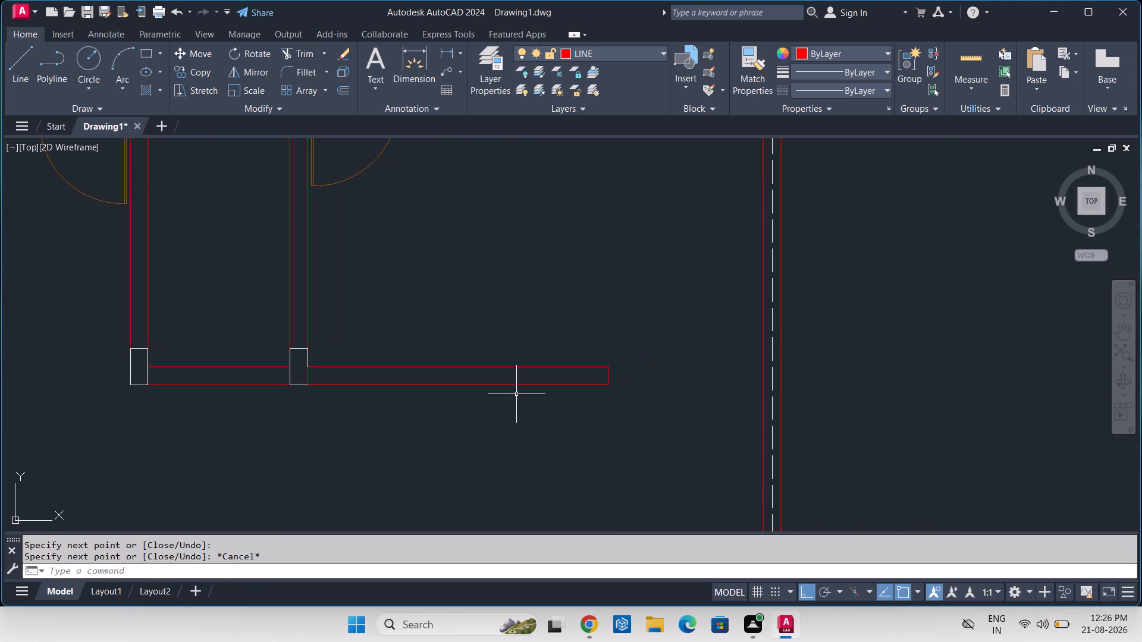
pyautogui.moveTo(670, 382); pyautogui.dragTo(660, 430, button='middle')
pyautogui.scroll(-1, 671, 388)
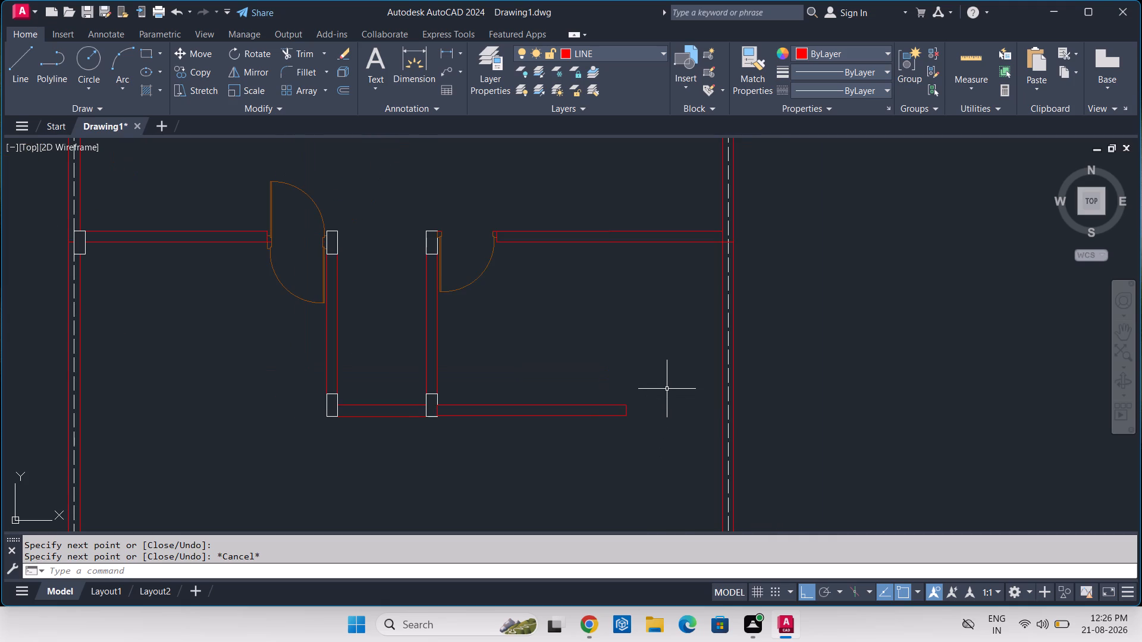
pyautogui.write('L')
pyautogui.press('space')
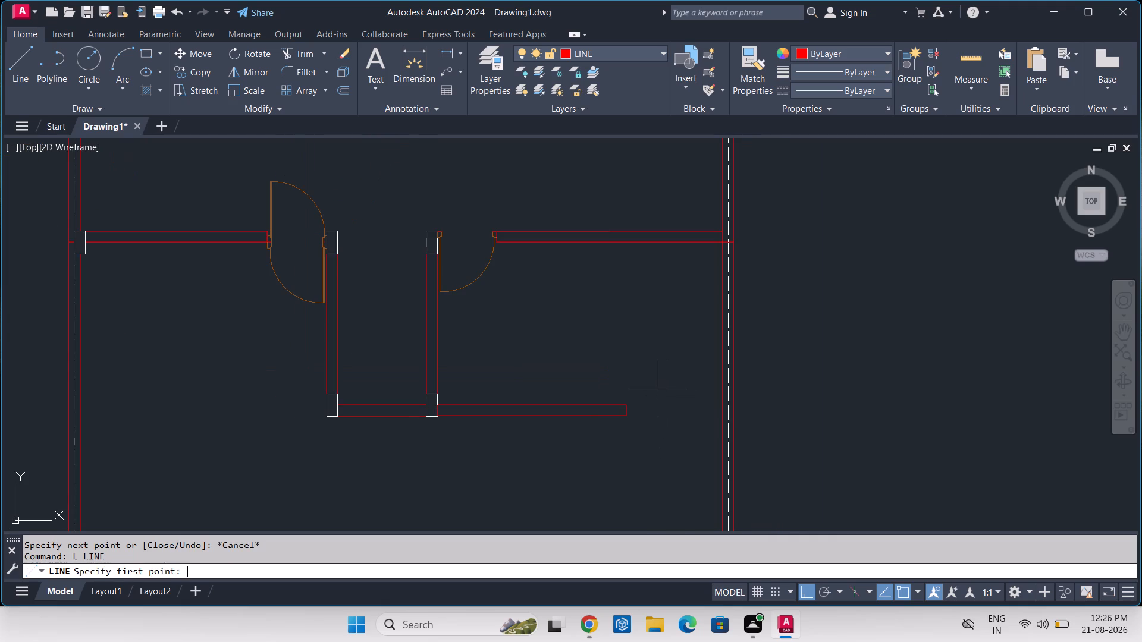
pyautogui.scroll(2, 617, 404)
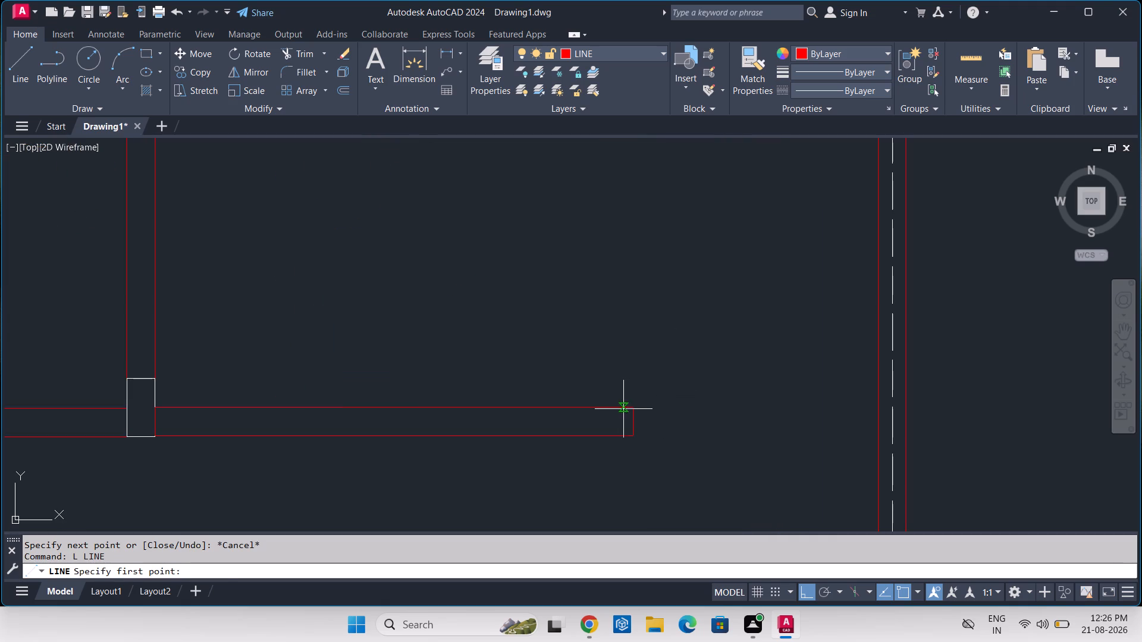
pyautogui.click(630, 410)
pyautogui.scroll(-3, 628, 307)
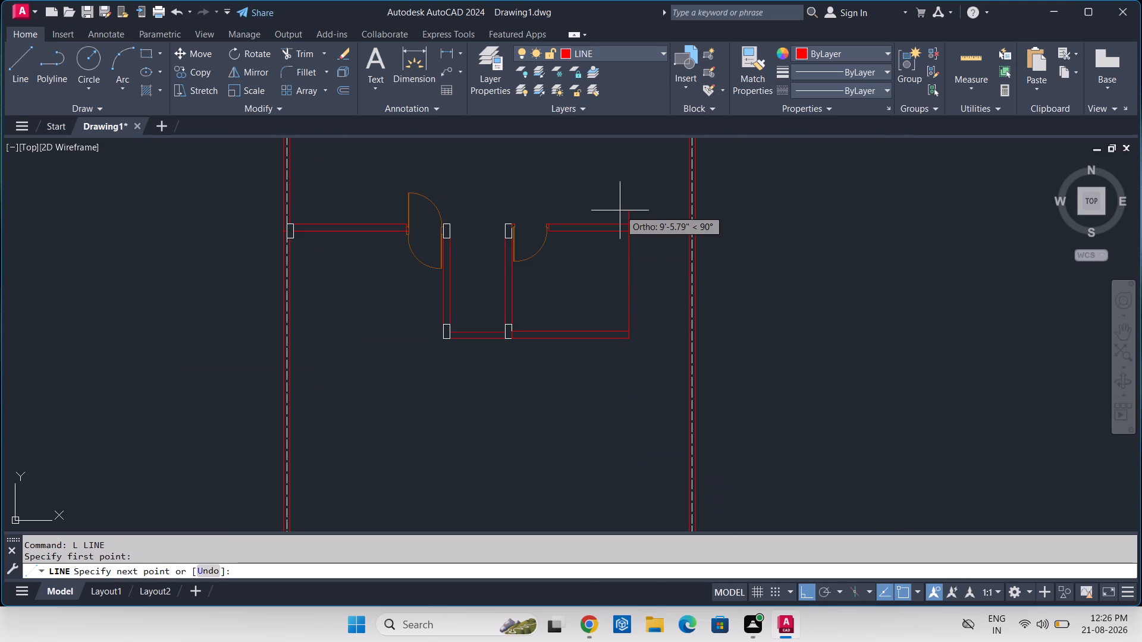
pyautogui.moveTo(619, 203); pyautogui.dragTo(614, 291, button='middle')
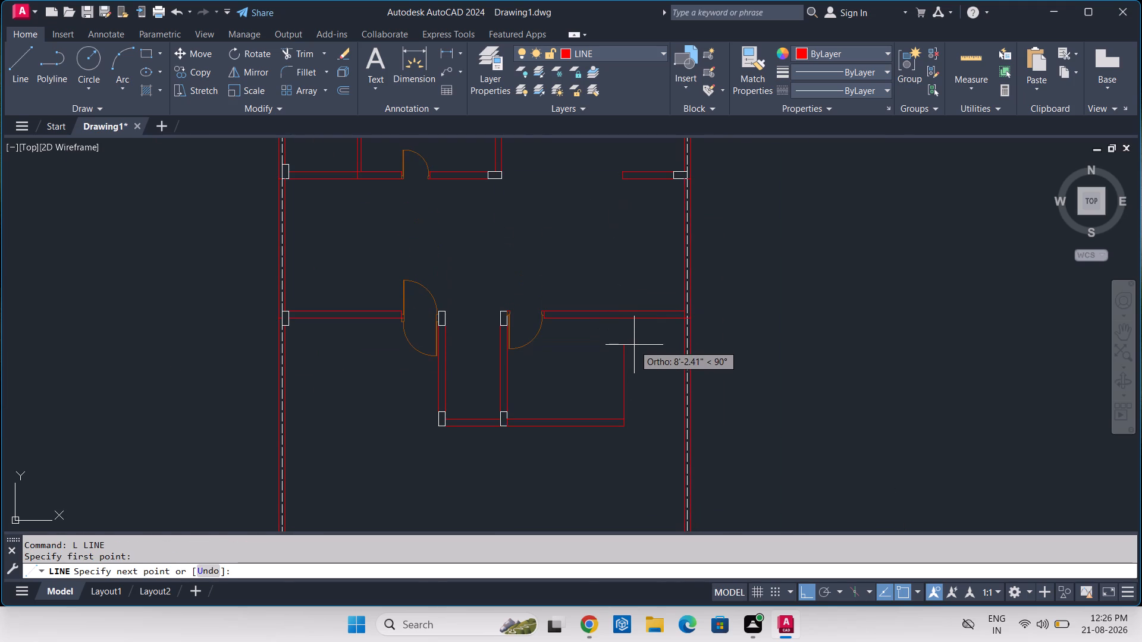
pyautogui.scroll(1, 631, 342)
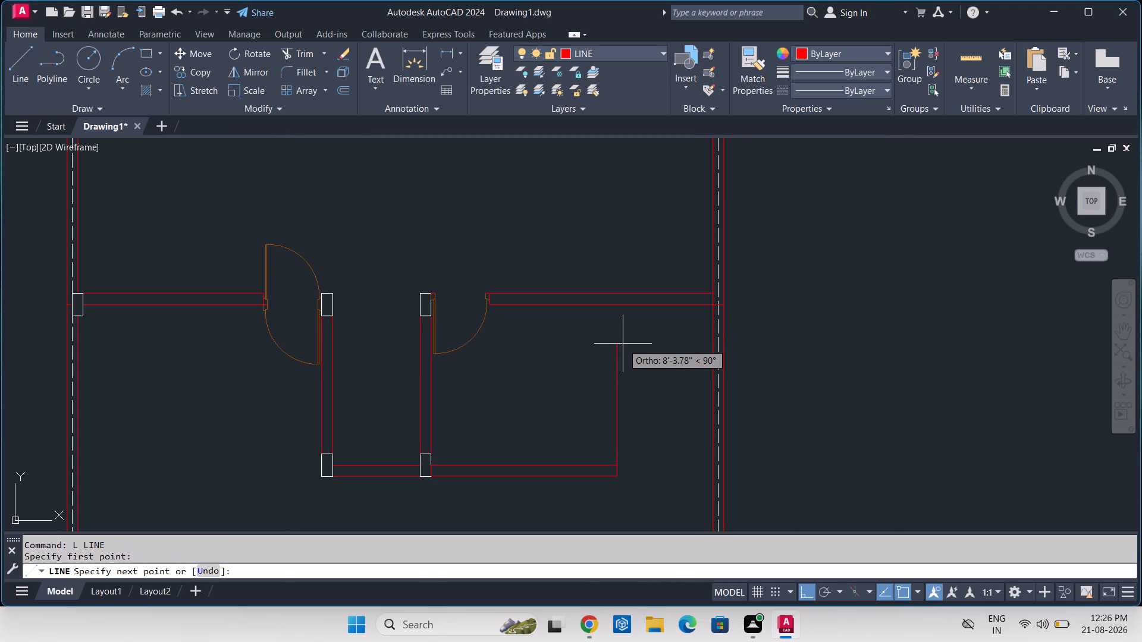
pyautogui.click(623, 342)
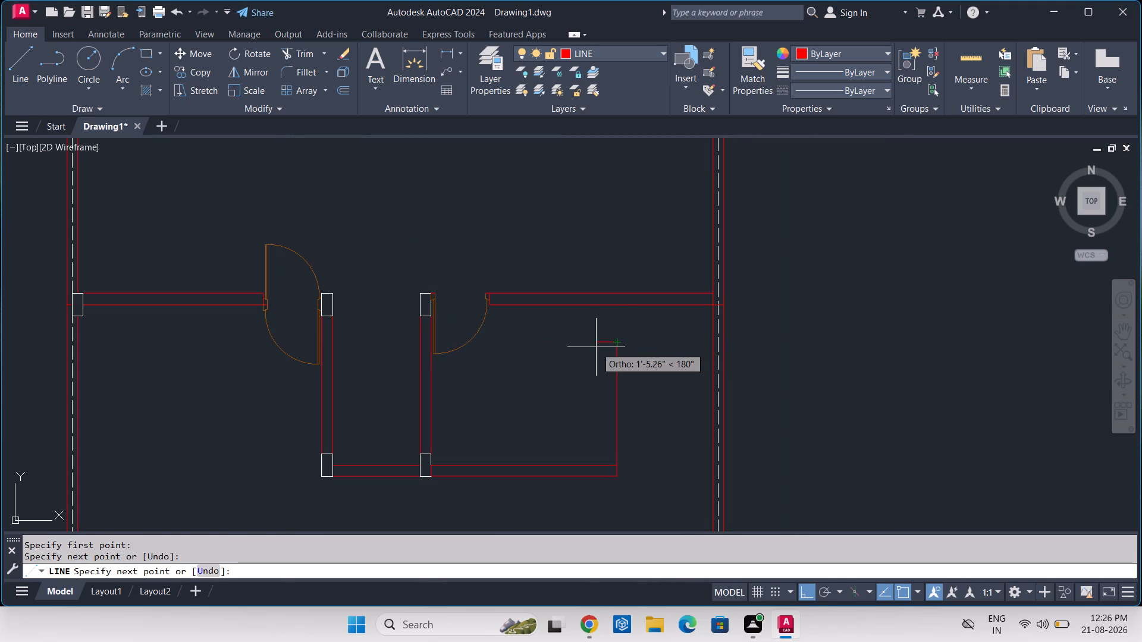
pyautogui.write('4.')
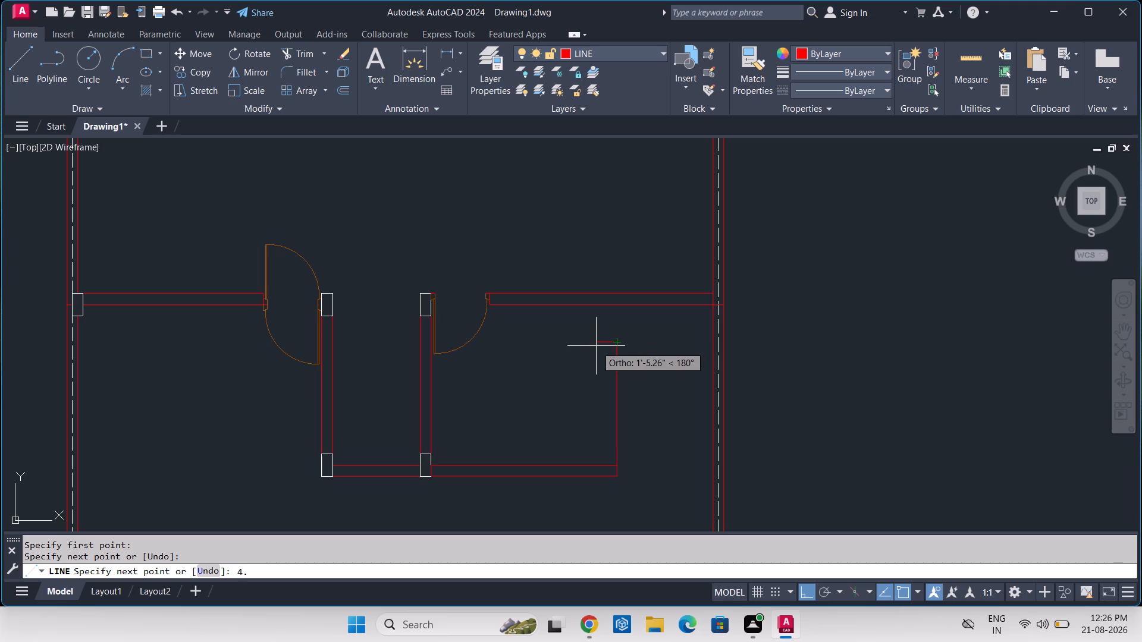
pyautogui.press('5')
pyautogui.press('Return')
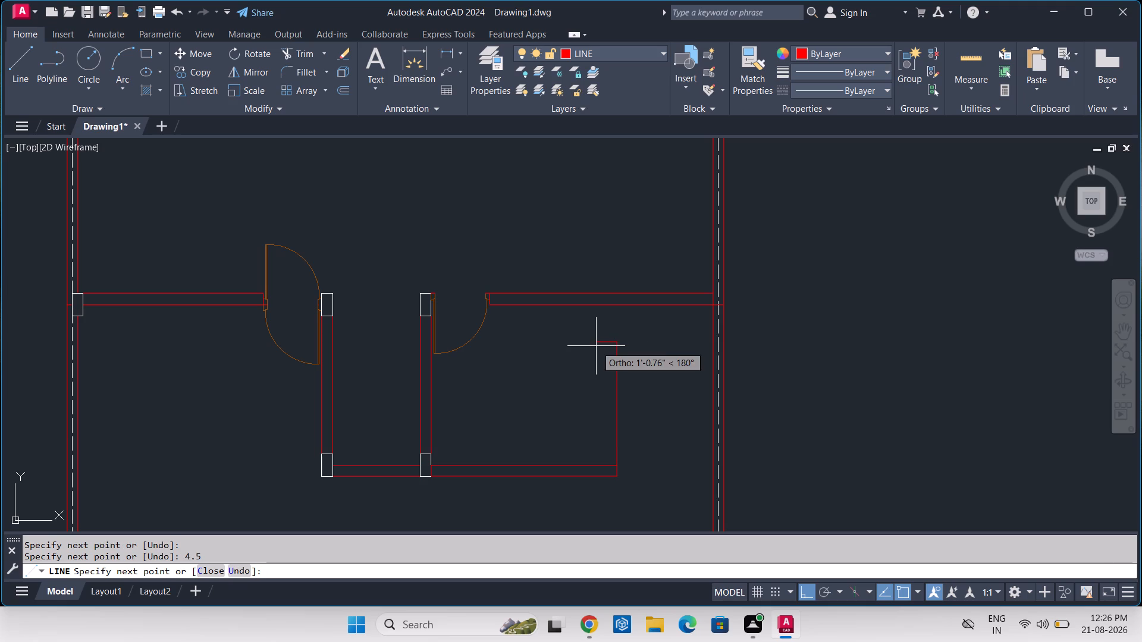
pyautogui.scroll(3, 616, 522)
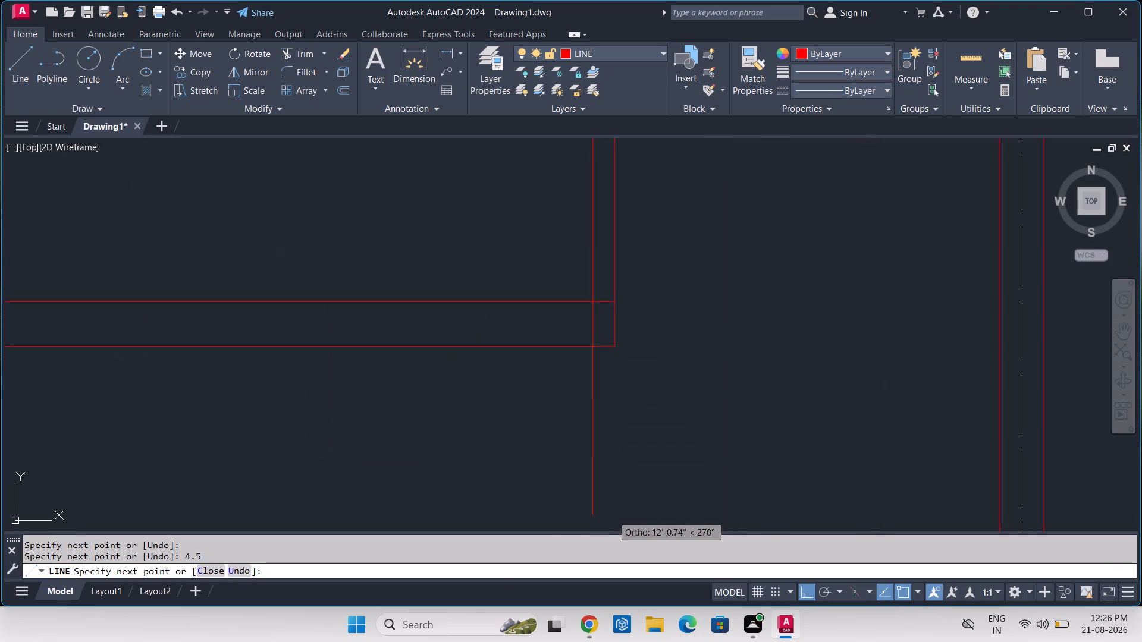
pyautogui.click(589, 300)
pyautogui.press('Escape')
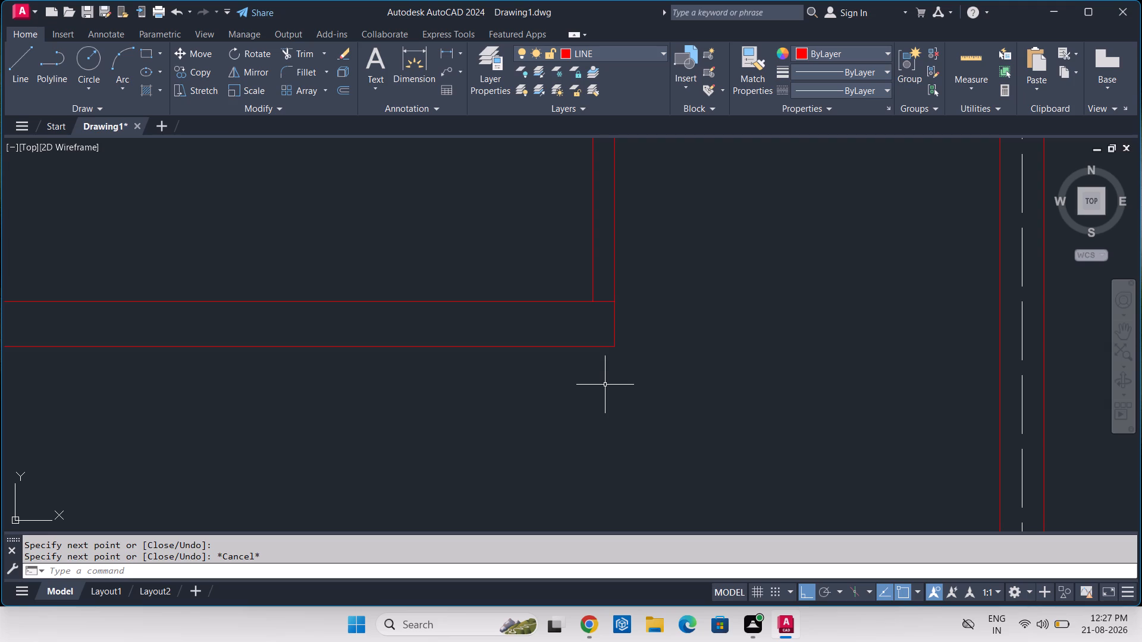
# Draw a line 6' straight down from the lower corner at the horizontal wall's free end, replacing a first 6'-9" segment.
pyautogui.press('l')
pyautogui.press('space')
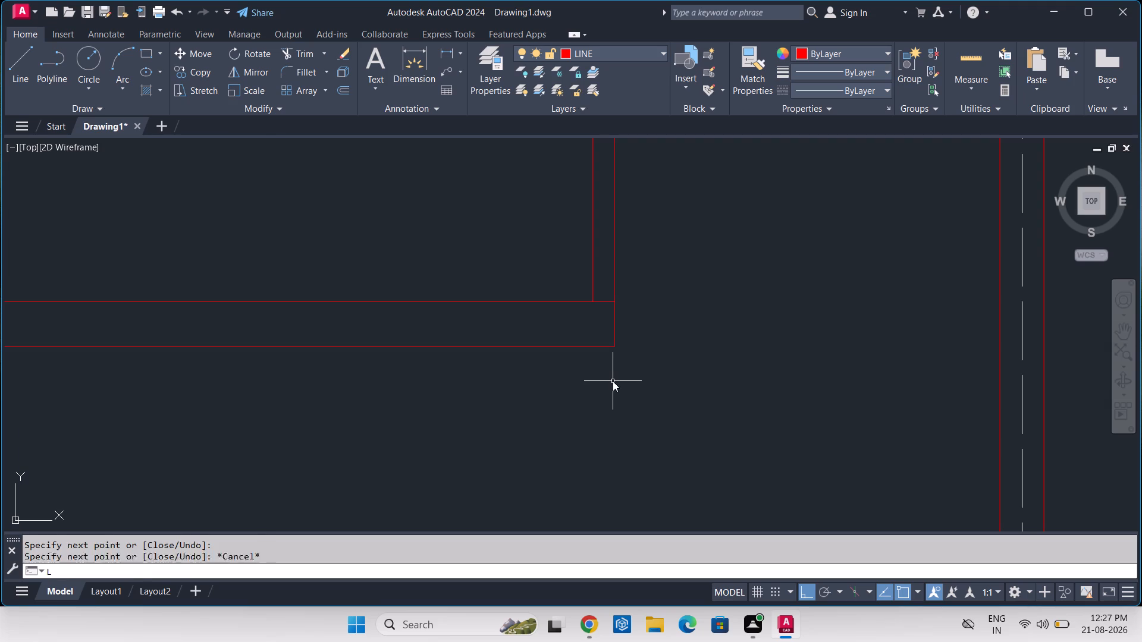
pyautogui.click(618, 350)
pyautogui.write("6'-9")
pyautogui.press('Return')
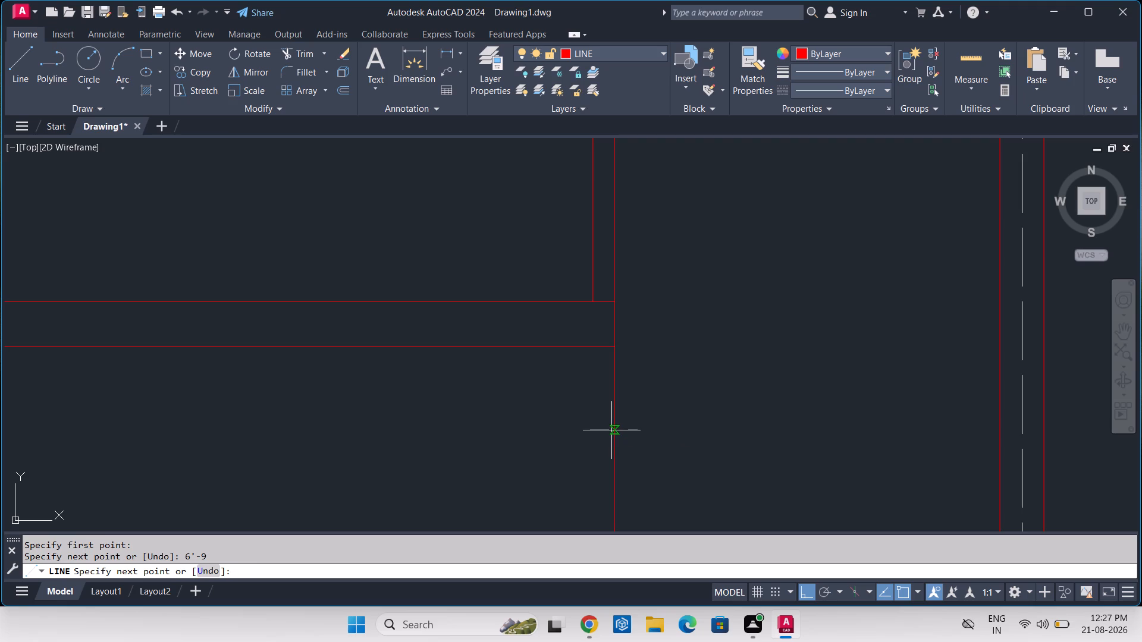
pyautogui.scroll(-4, 614, 427)
pyautogui.scroll(-1, 662, 503)
pyautogui.moveTo(671, 486); pyautogui.dragTo(668, 477, button='middle')
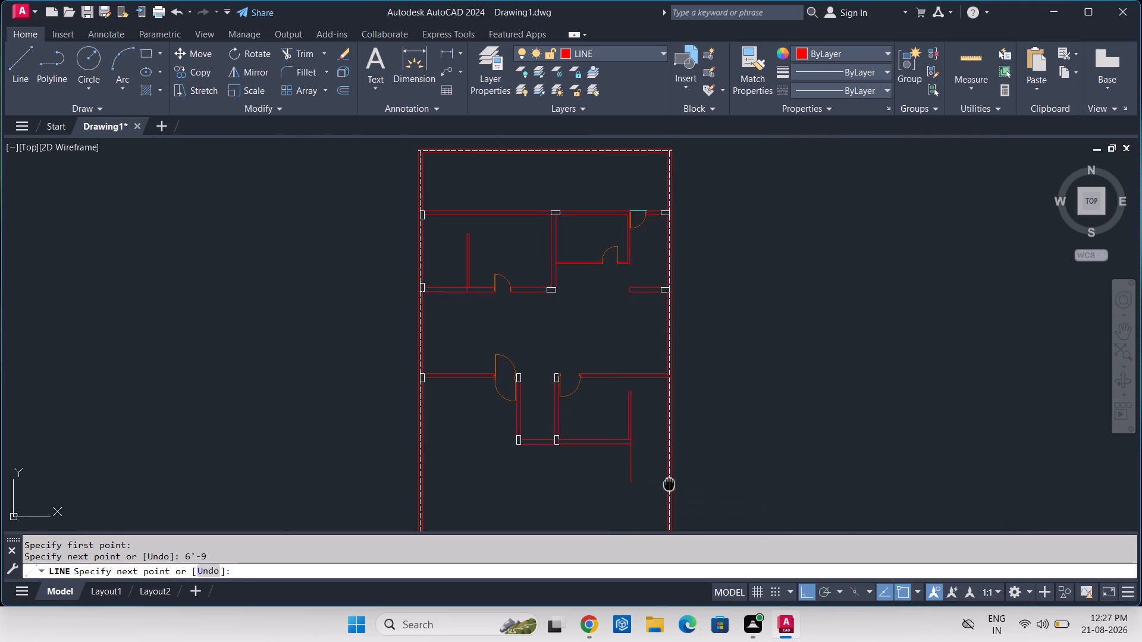
pyautogui.moveTo(668, 477); pyautogui.dragTo(603, 249, button='middle')
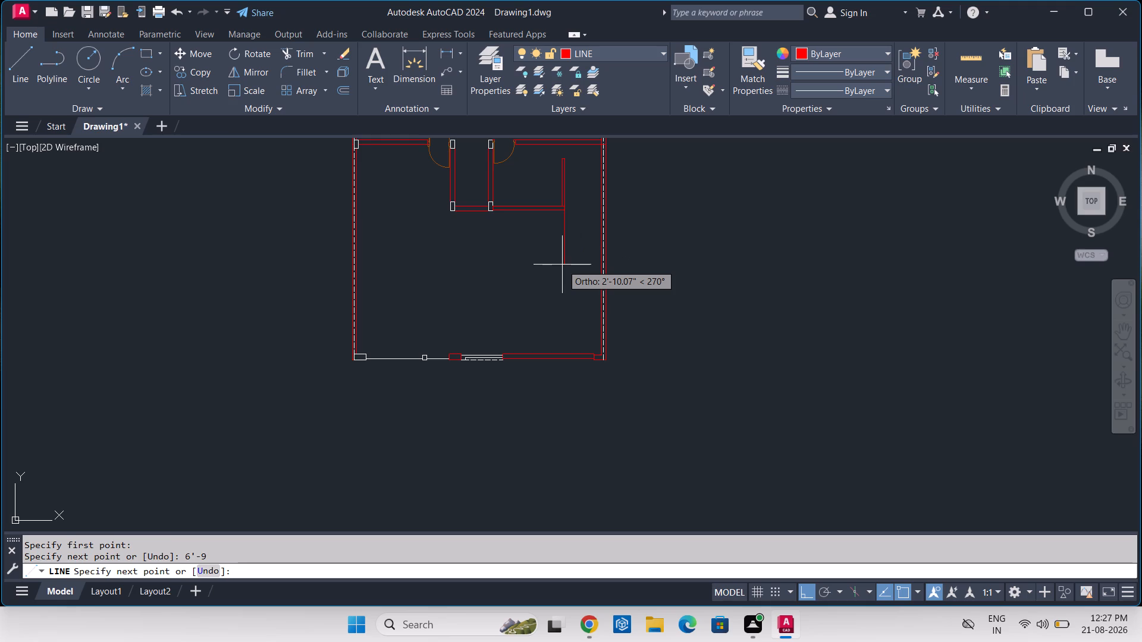
pyautogui.hotkey('ctrl', 'z')
pyautogui.scroll(-1, 562, 254)
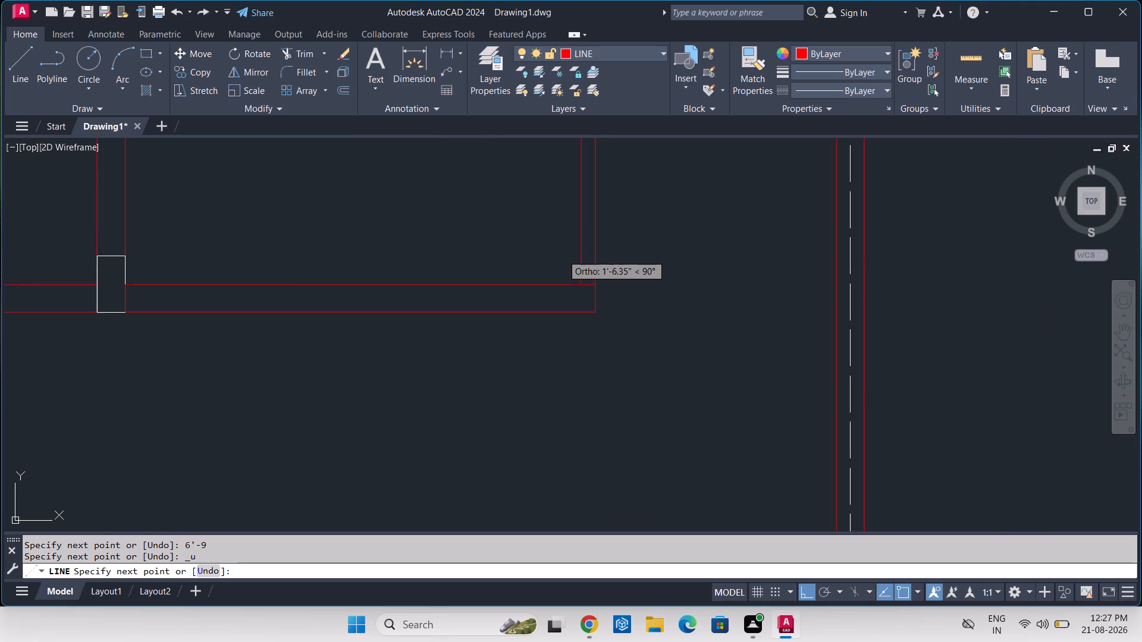
pyautogui.scroll(-4, 562, 254)
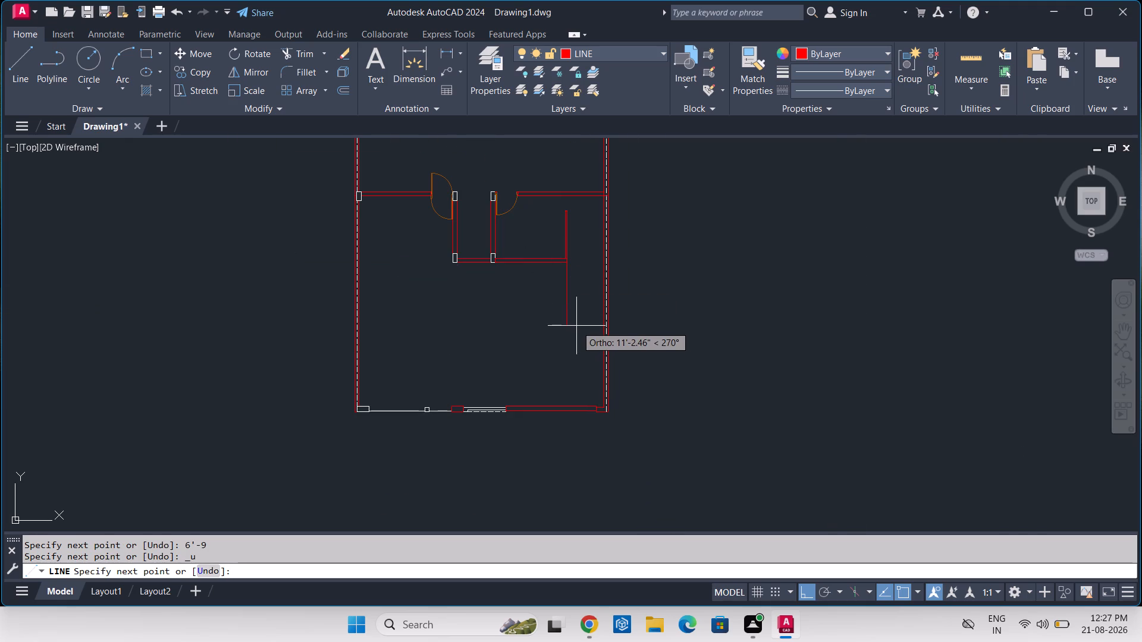
pyautogui.write("6'")
pyautogui.press('Return')
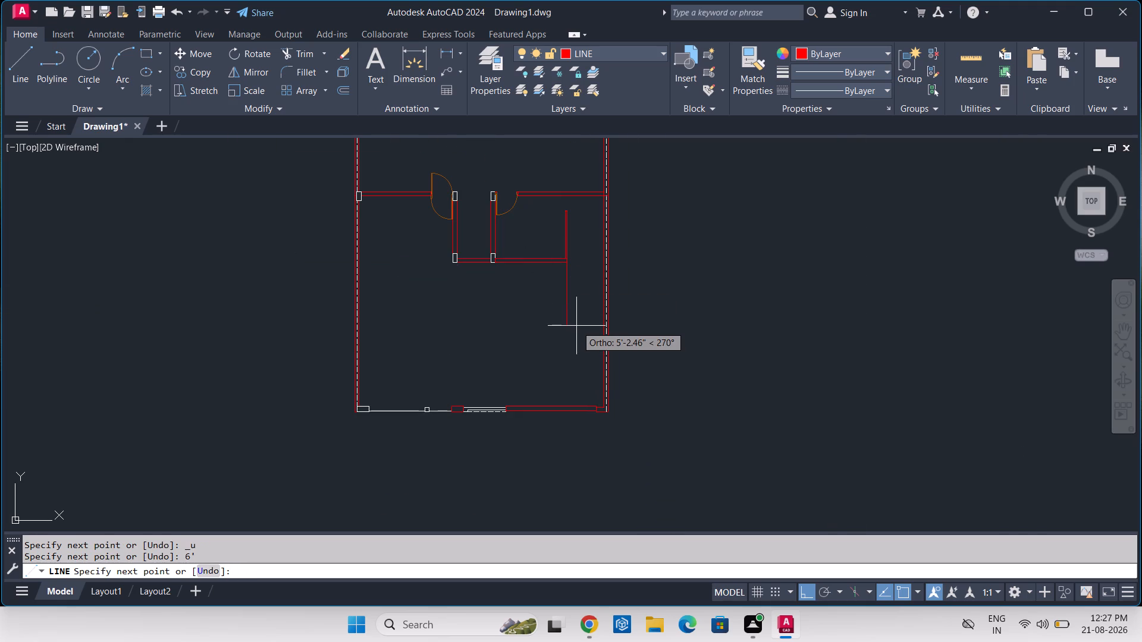
# From the line's lower end, draw a 1.5' by 9" stub toward the outer wall, with its lower edge returning beneath the vertical line.
pyautogui.scroll(3, 628, 291)
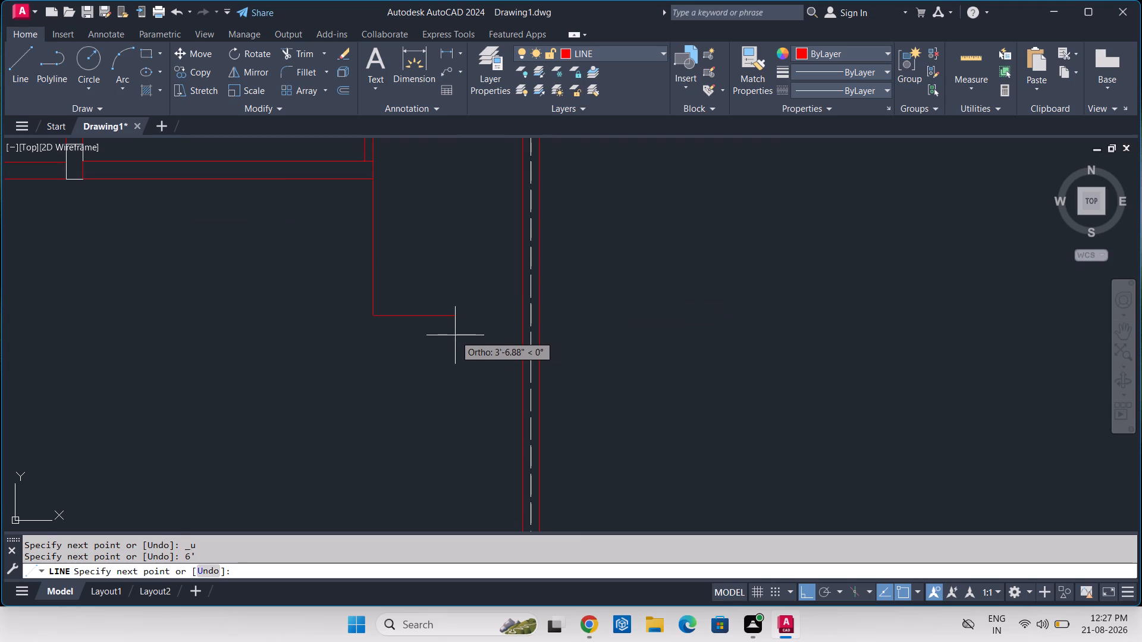
pyautogui.scroll(2, 455, 335)
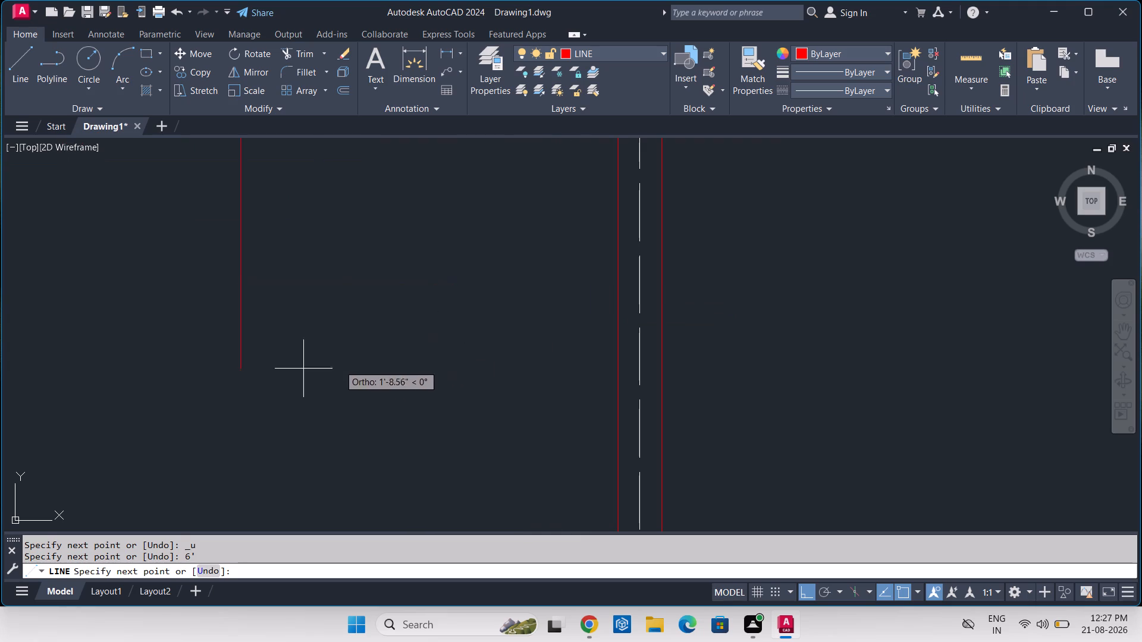
pyautogui.write("1.5'")
pyautogui.press('Return')
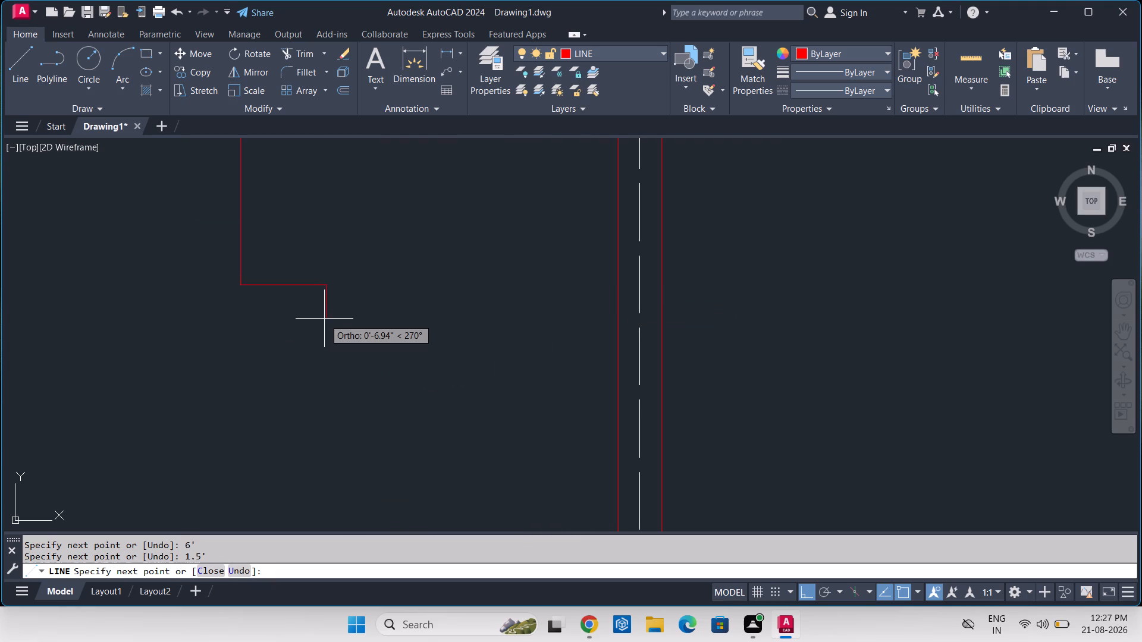
pyautogui.press('9')
pyautogui.press('Return')
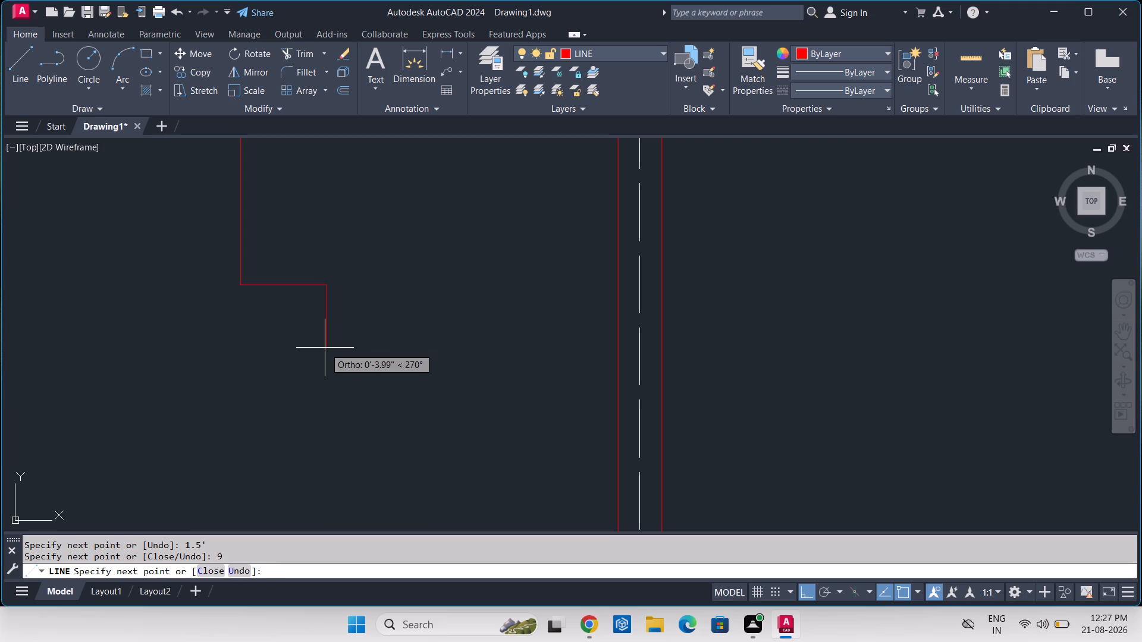
pyautogui.scroll(2, 187, 377)
pyautogui.scroll(-3, 187, 371)
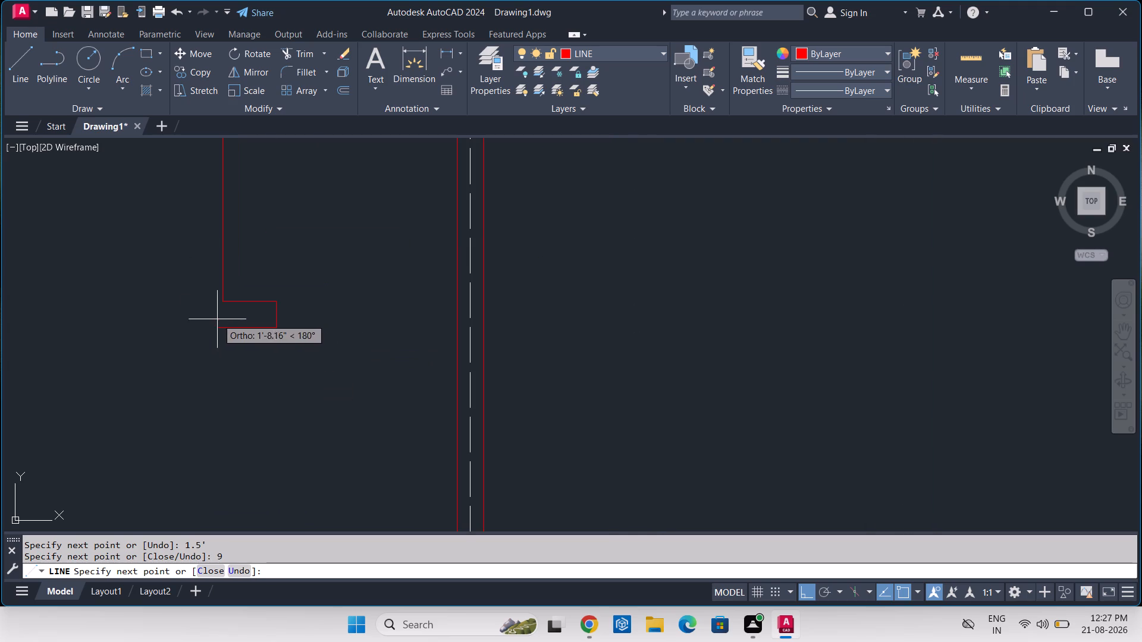
pyautogui.click(223, 331)
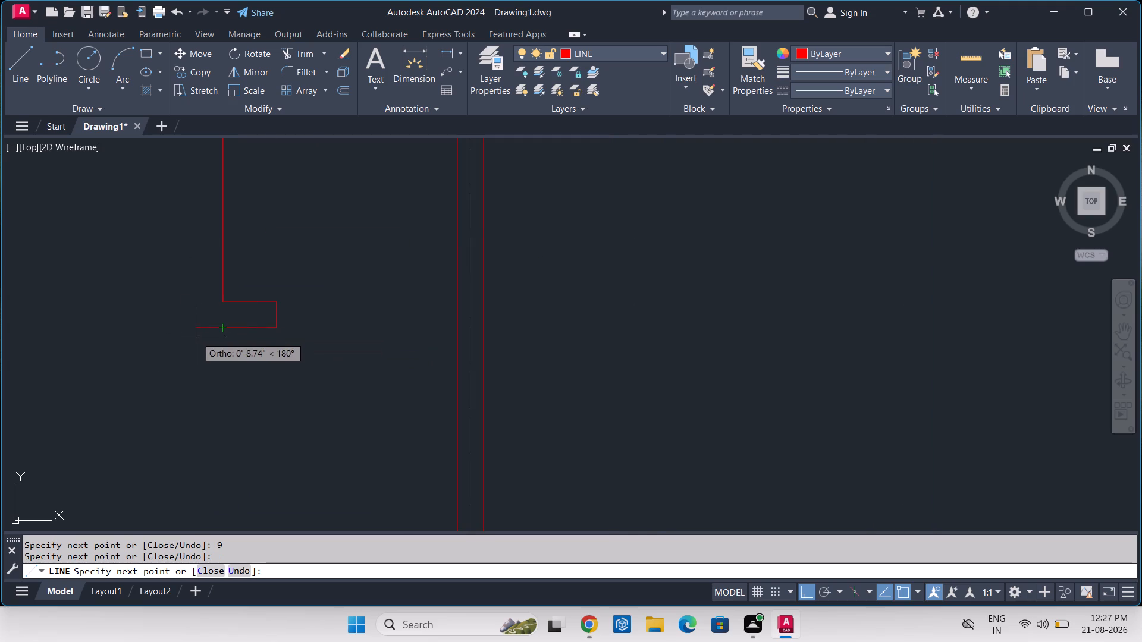
# Continue the stub's lower edge 9" past the vertical line and run it up to the horizontal wall's lower face.
pyautogui.press('9')
pyautogui.press('Return')
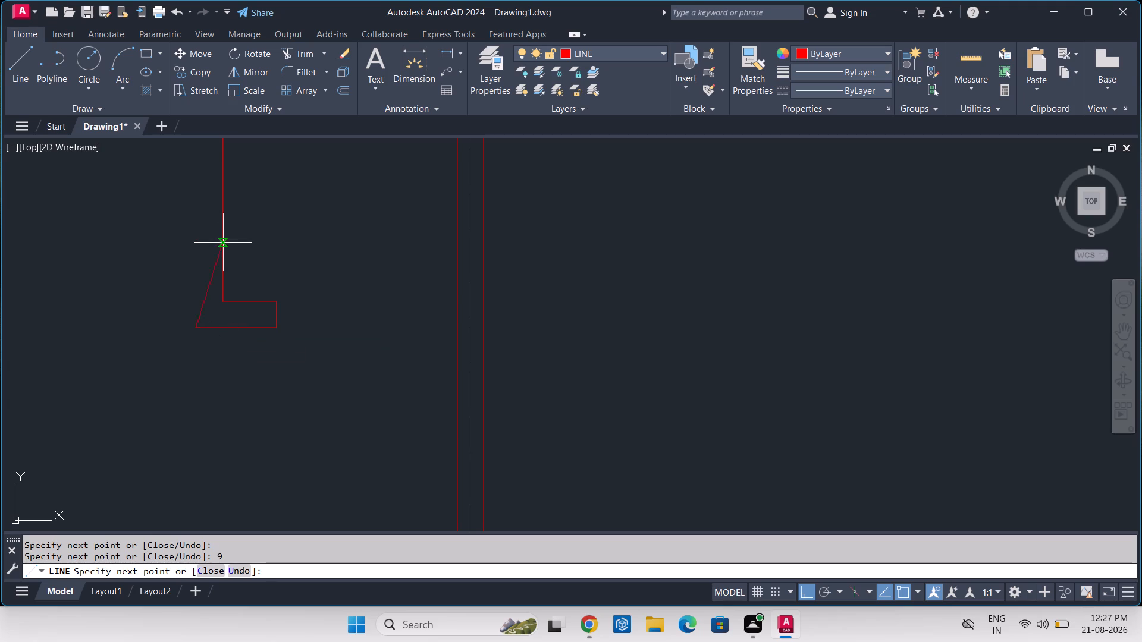
pyautogui.moveTo(211, 247); pyautogui.dragTo(175, 535, button='middle')
pyautogui.scroll(2, 149, 392)
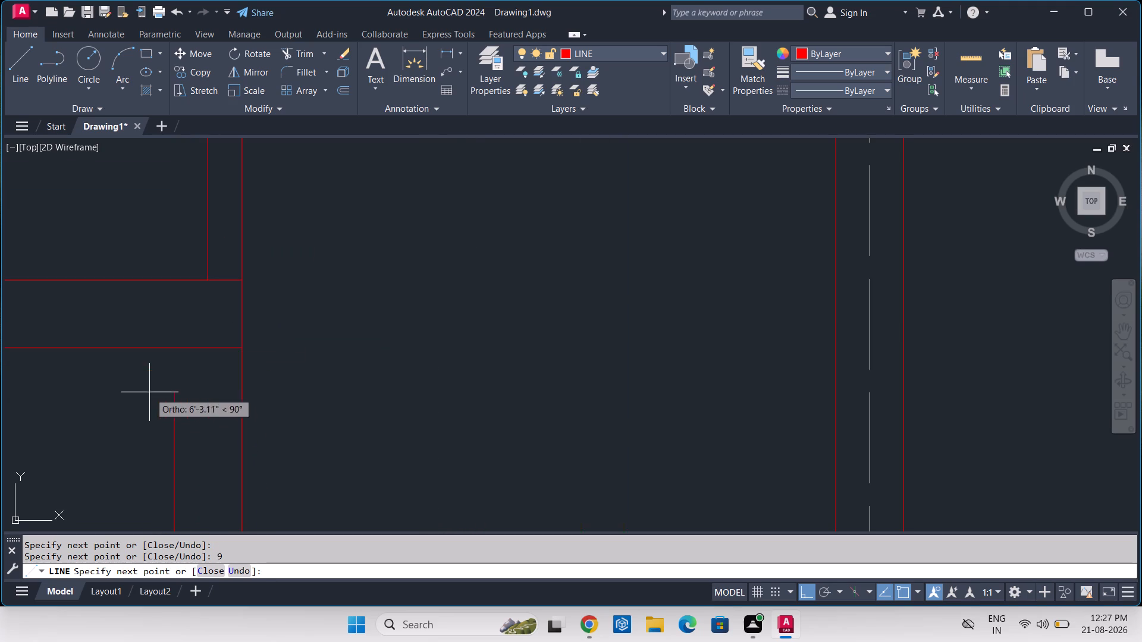
pyautogui.click(174, 350)
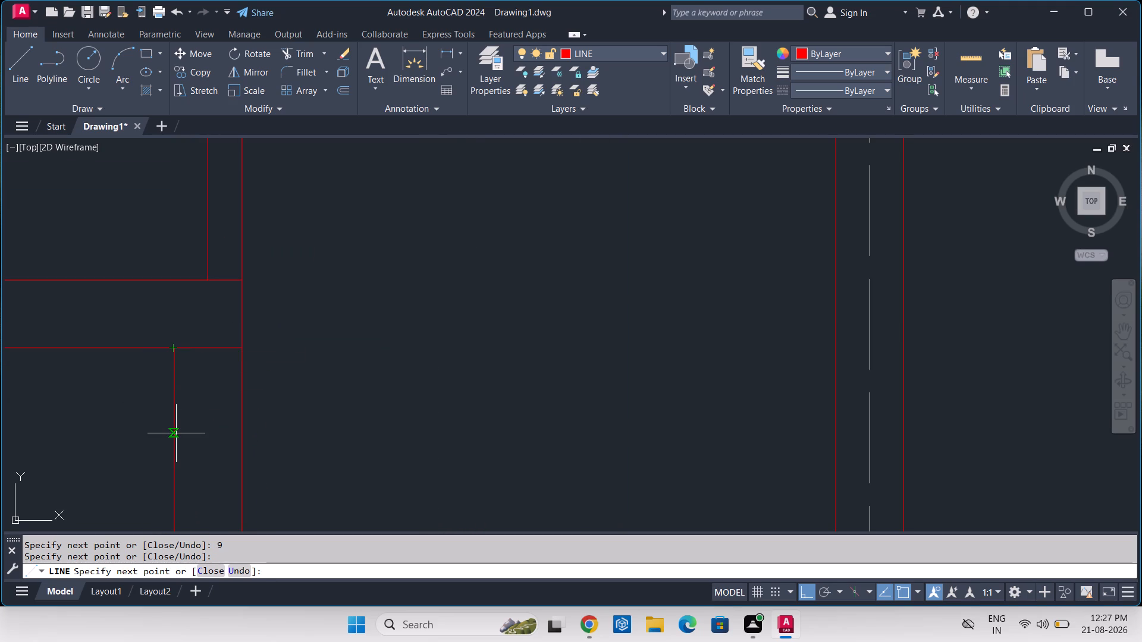
pyautogui.press('Return')
# Extend the 9" stub to the outer wall's inner face with two horizontal lines from its upper and lower end corners.
pyautogui.press('Return')
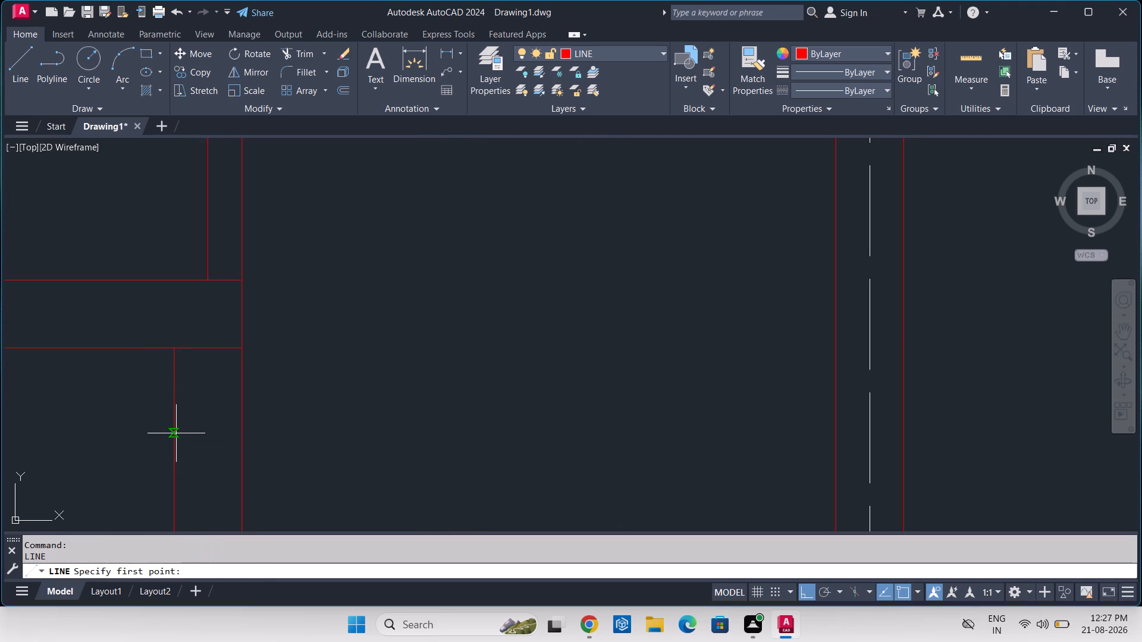
pyautogui.scroll(-3, 230, 440)
pyautogui.moveTo(265, 455); pyautogui.dragTo(265, 452, button='middle')
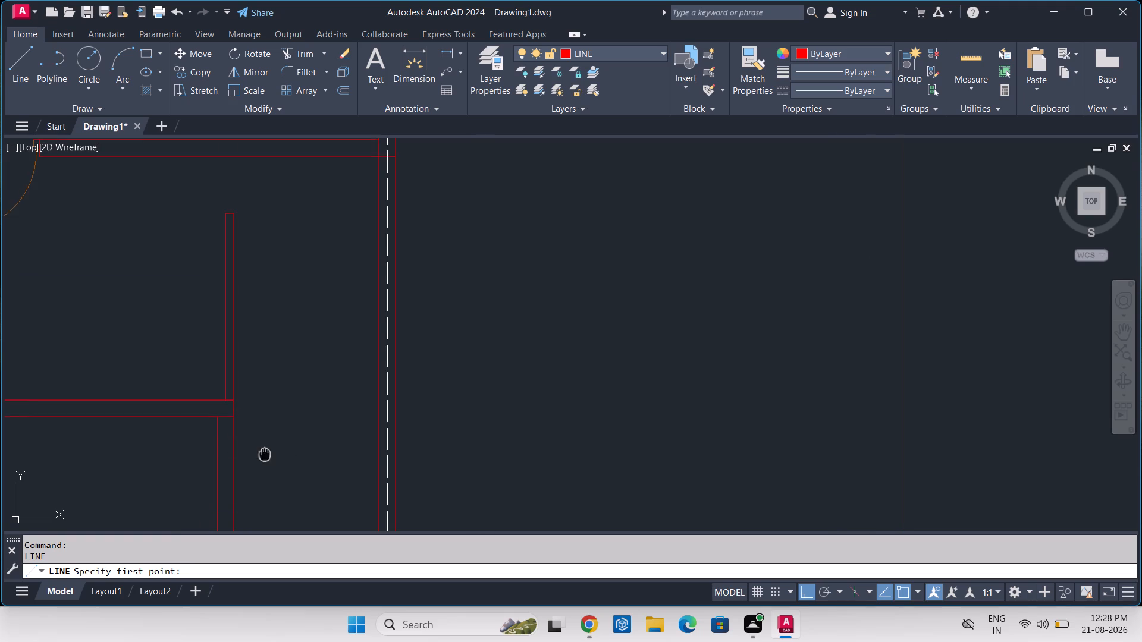
pyautogui.moveTo(265, 452); pyautogui.dragTo(255, 168, button='middle')
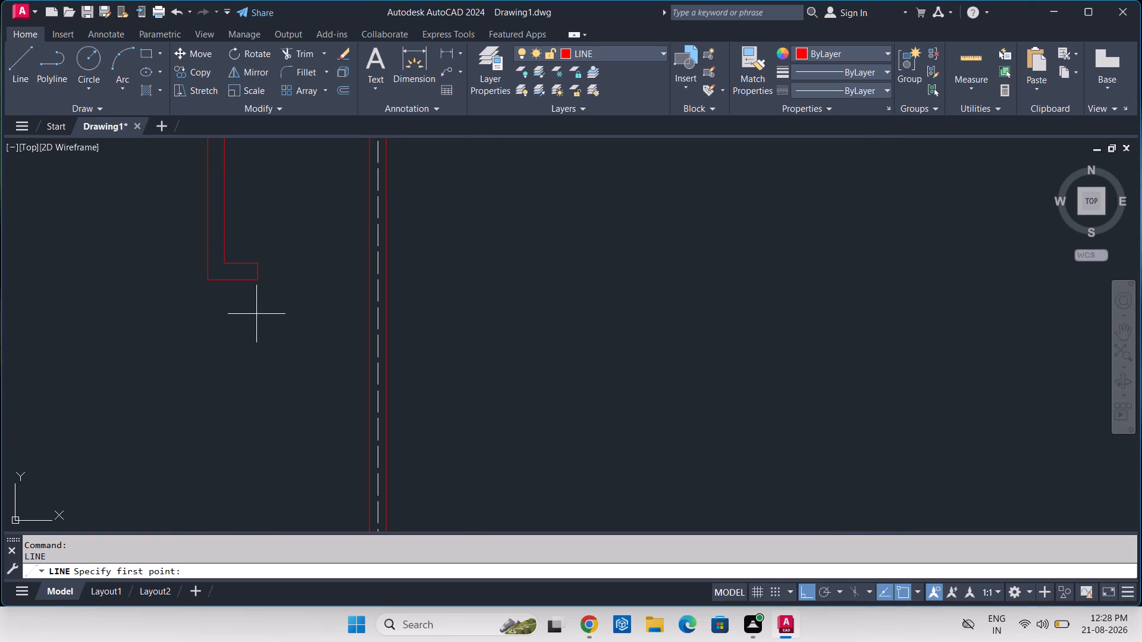
pyautogui.scroll(3, 256, 314)
pyautogui.moveTo(235, 255); pyautogui.dragTo(187, 464, button='middle')
pyautogui.scroll(-1, 186, 460)
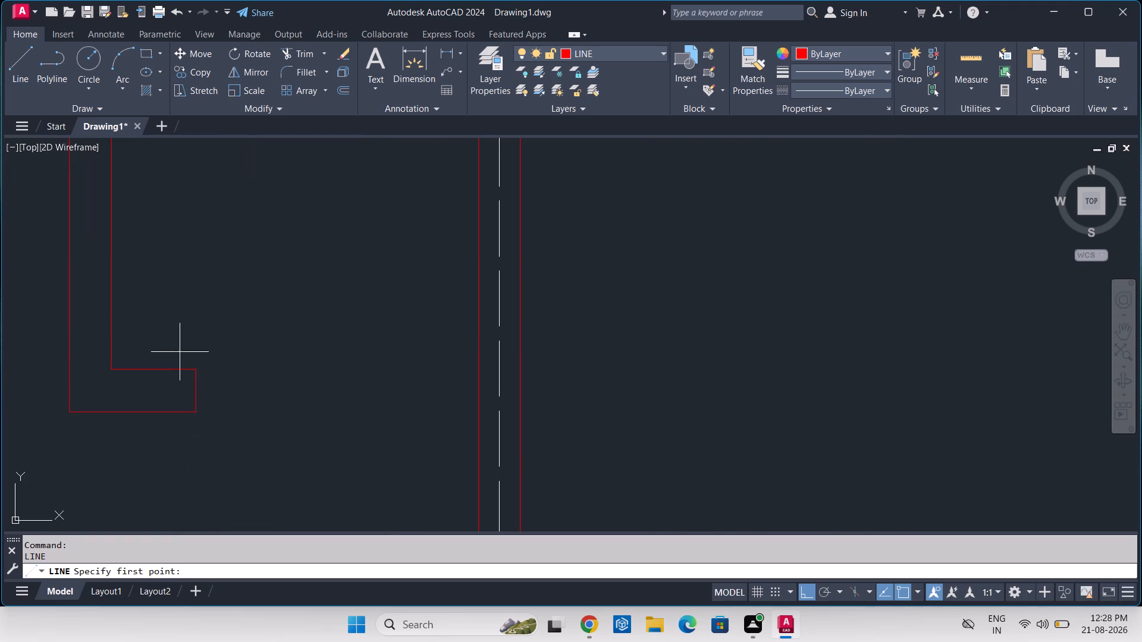
pyautogui.click(193, 372)
pyautogui.click(479, 373)
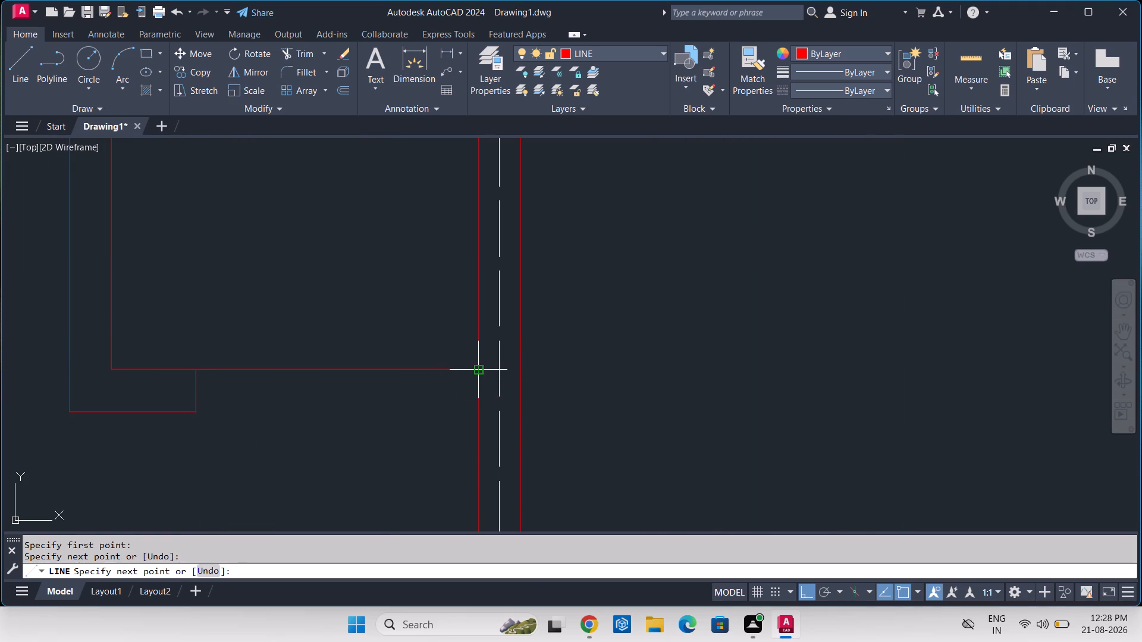
pyautogui.press('Return')
pyautogui.press('Return')
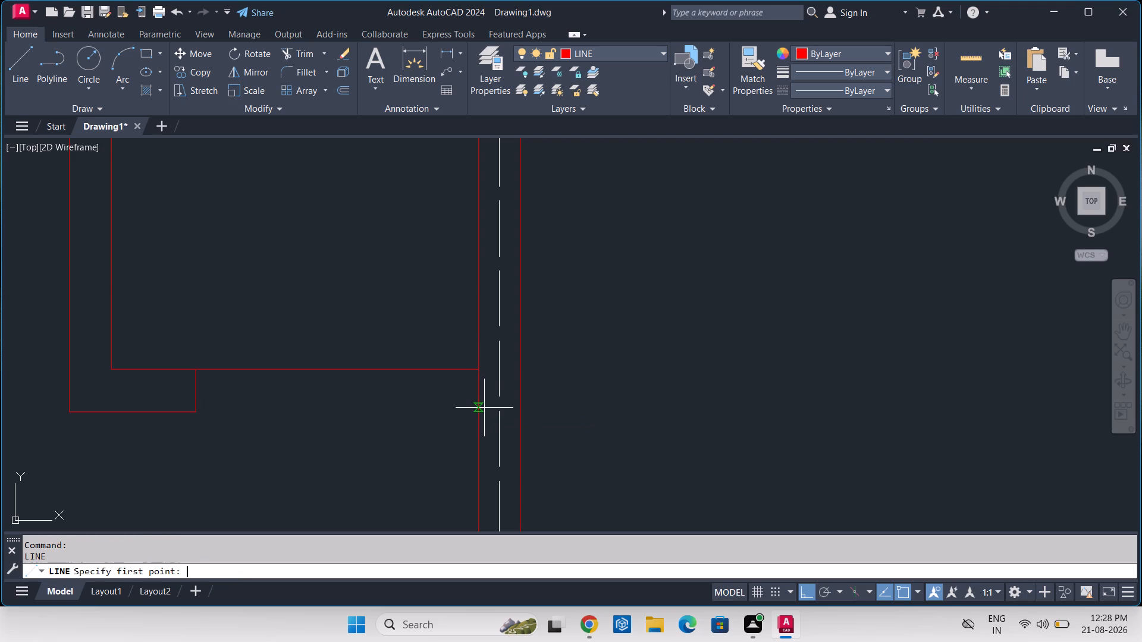
pyautogui.click(196, 414)
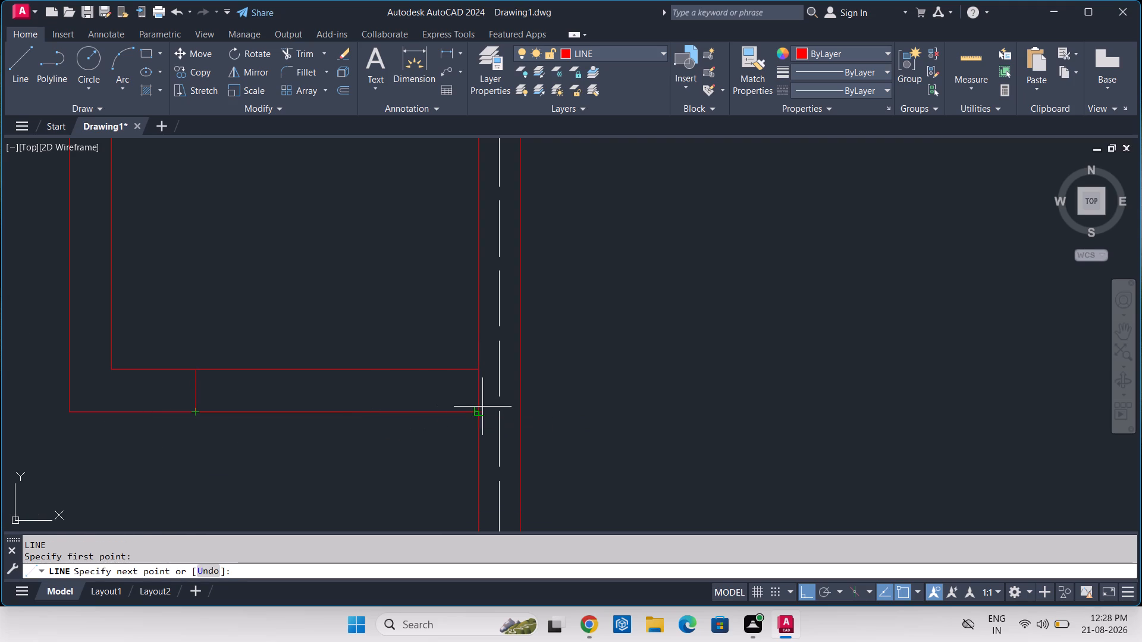
pyautogui.click(481, 413)
pyautogui.press('Return')
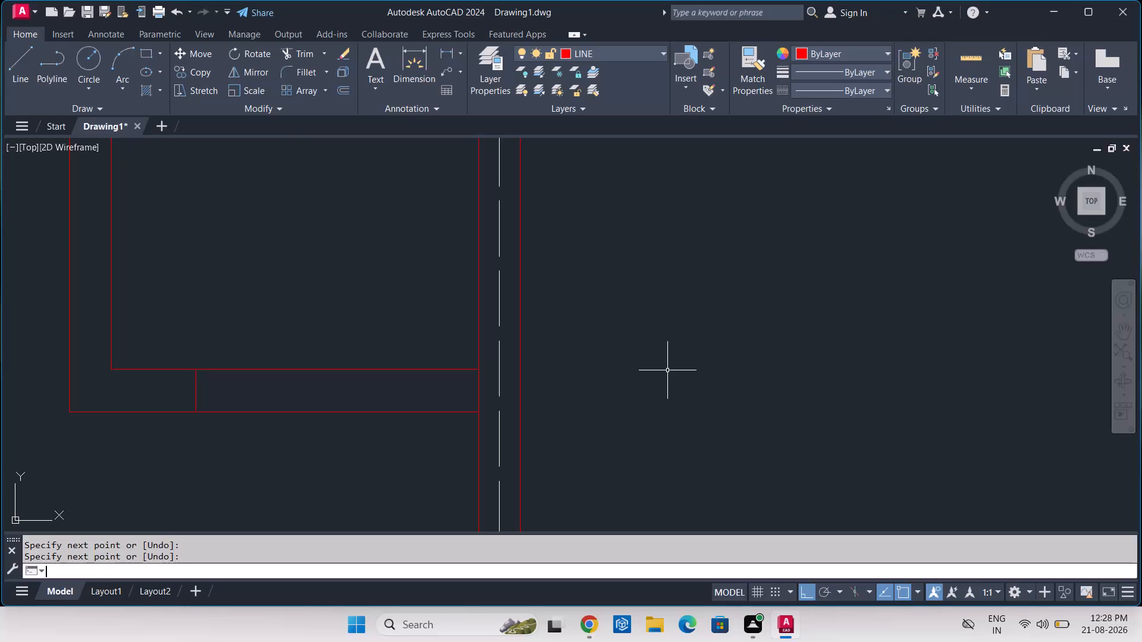
# Draw a 4' by 4.5" wall stub projecting inward from the outer wall's inner face, opposite the 4.5" partition.
pyautogui.write('L')
pyautogui.press('space')
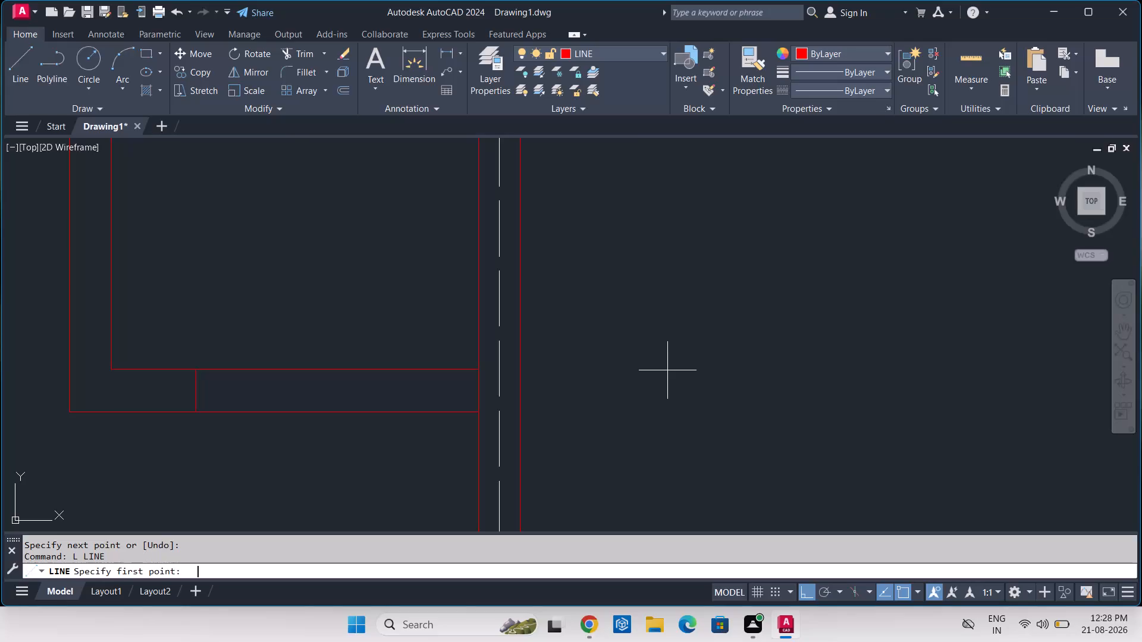
pyautogui.scroll(-1, 365, 316)
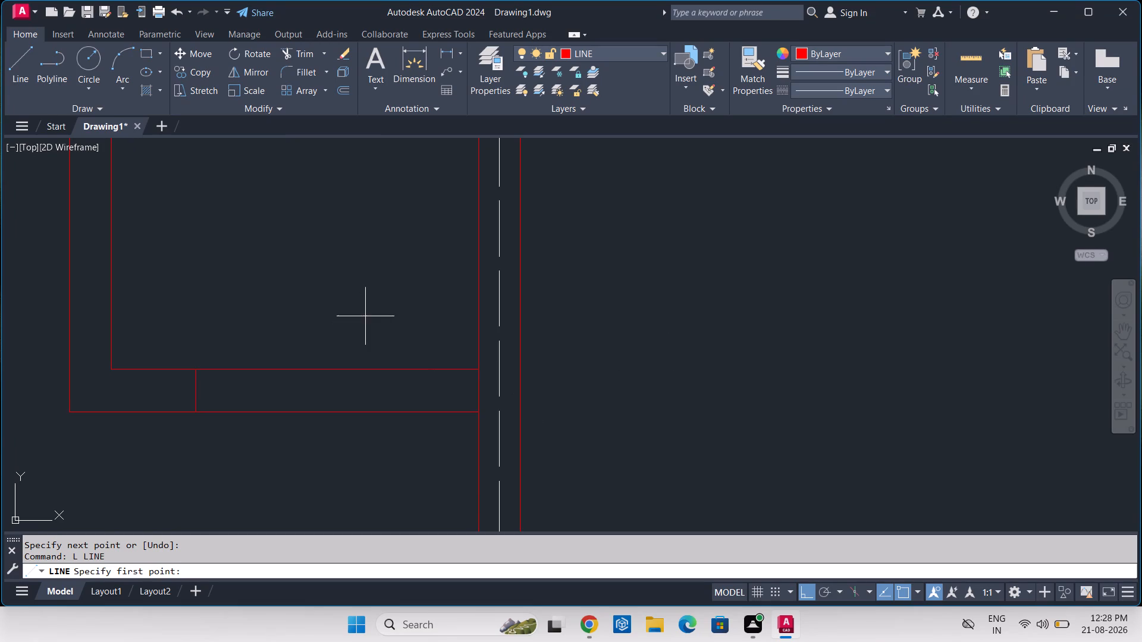
pyautogui.moveTo(372, 280); pyautogui.dragTo(389, 438, button='middle')
pyautogui.scroll(-2, 389, 438)
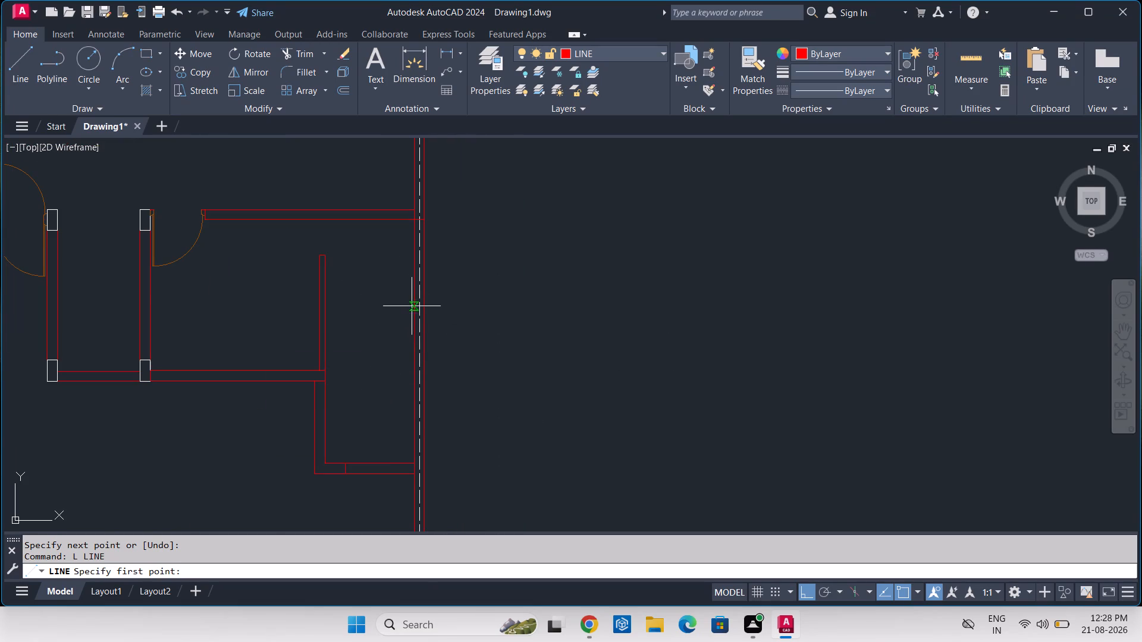
pyautogui.scroll(2, 409, 303)
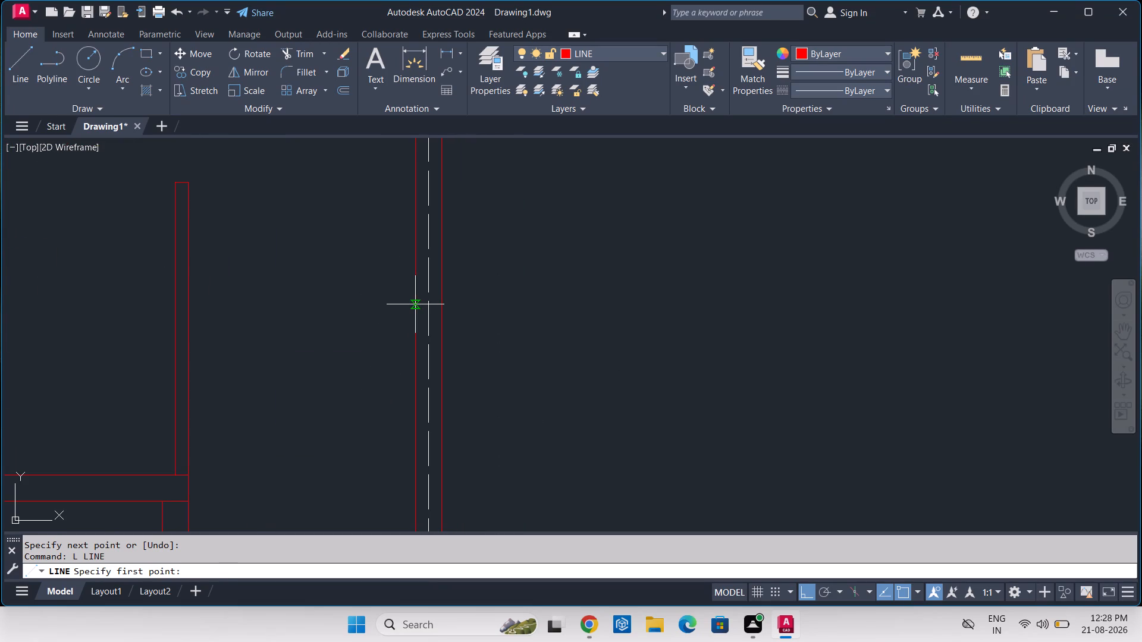
pyautogui.click(415, 304)
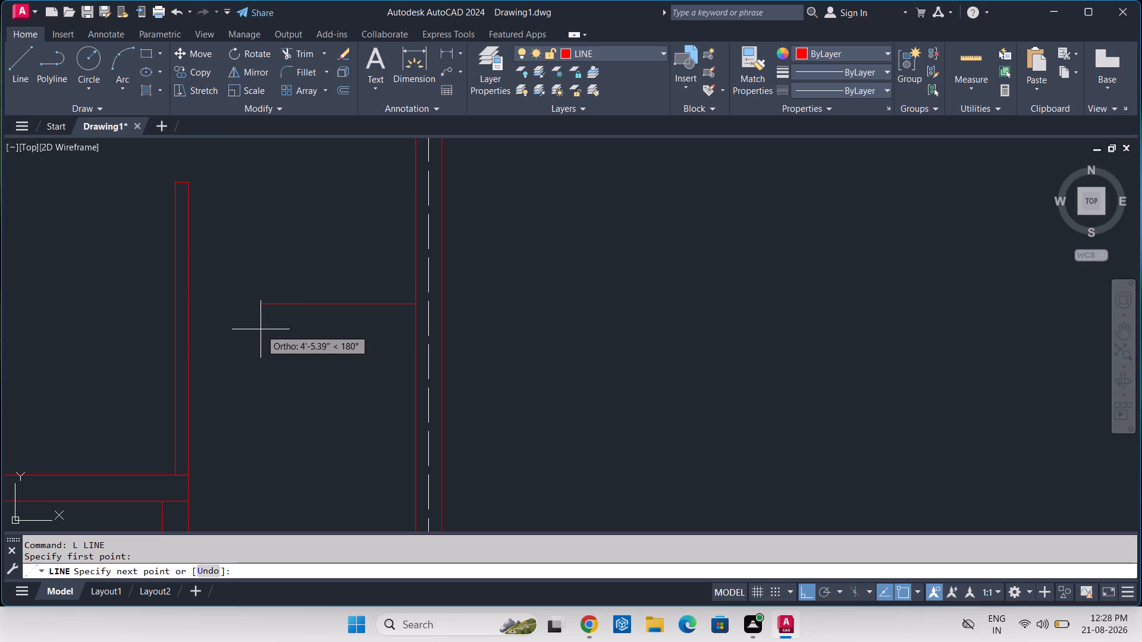
pyautogui.write("4'")
pyautogui.press('Return')
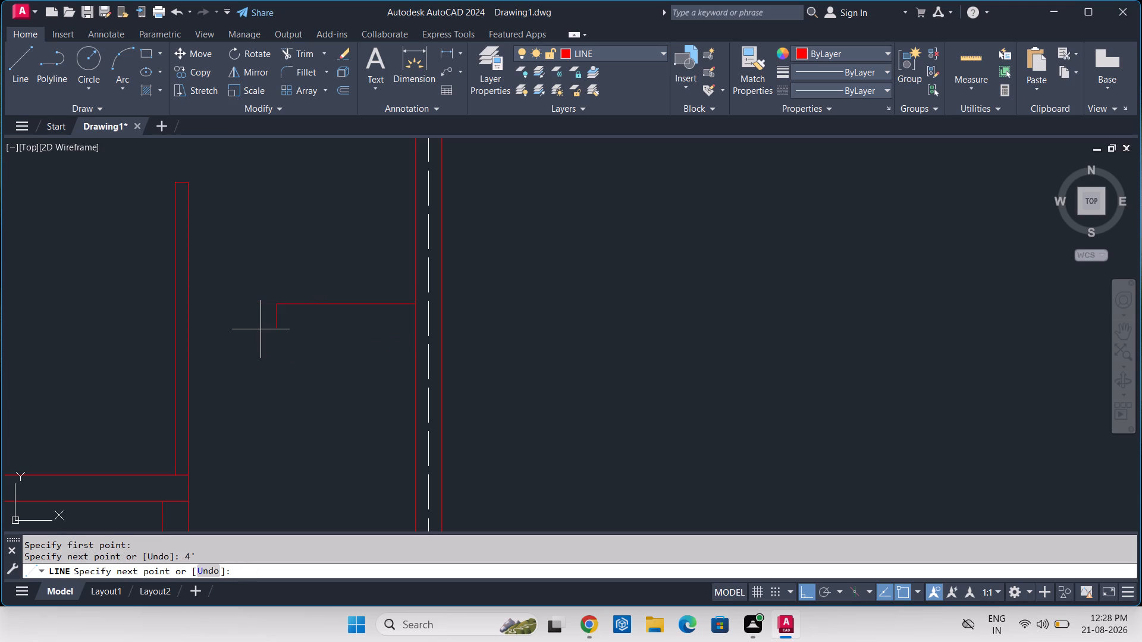
pyautogui.press('4')
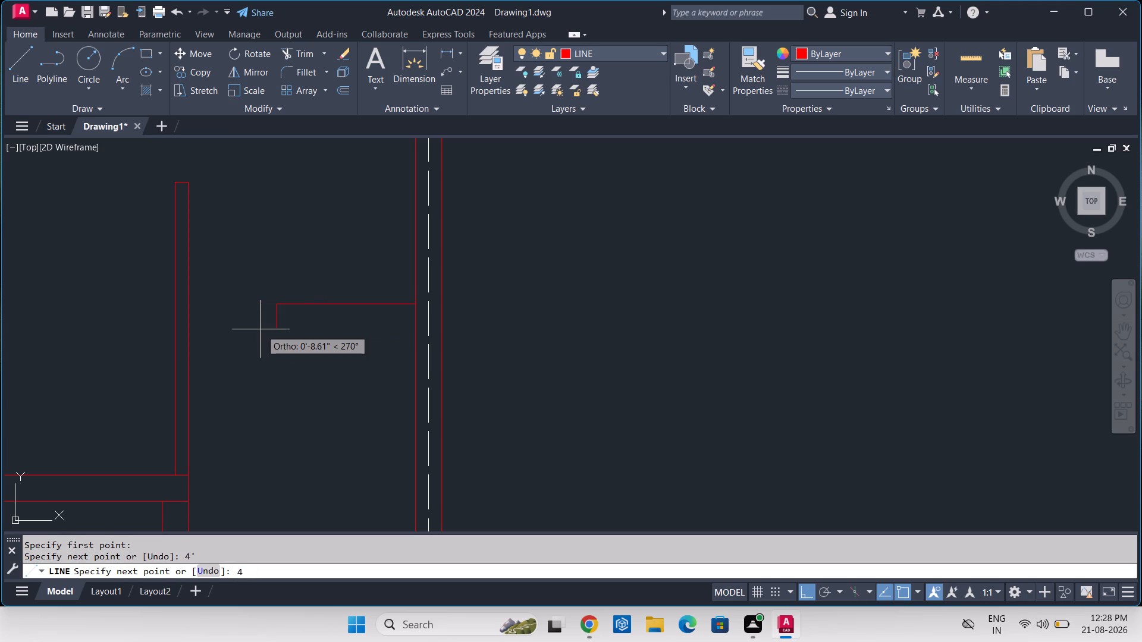
pyautogui.write('.5')
pyautogui.press('Return')
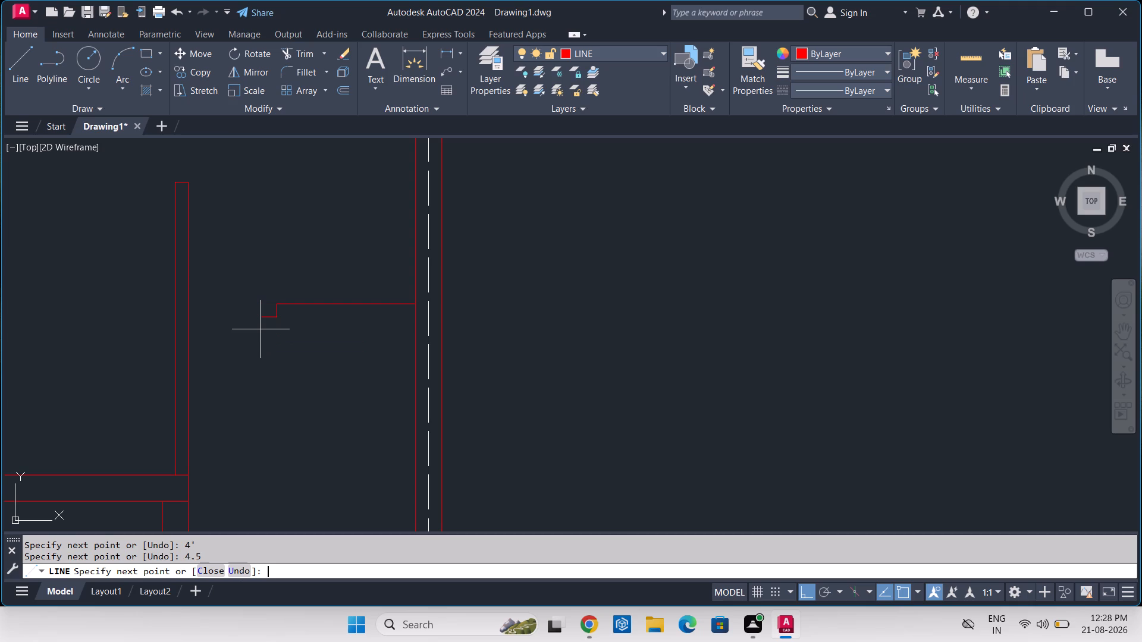
pyautogui.click(415, 317)
pyautogui.press('Return')
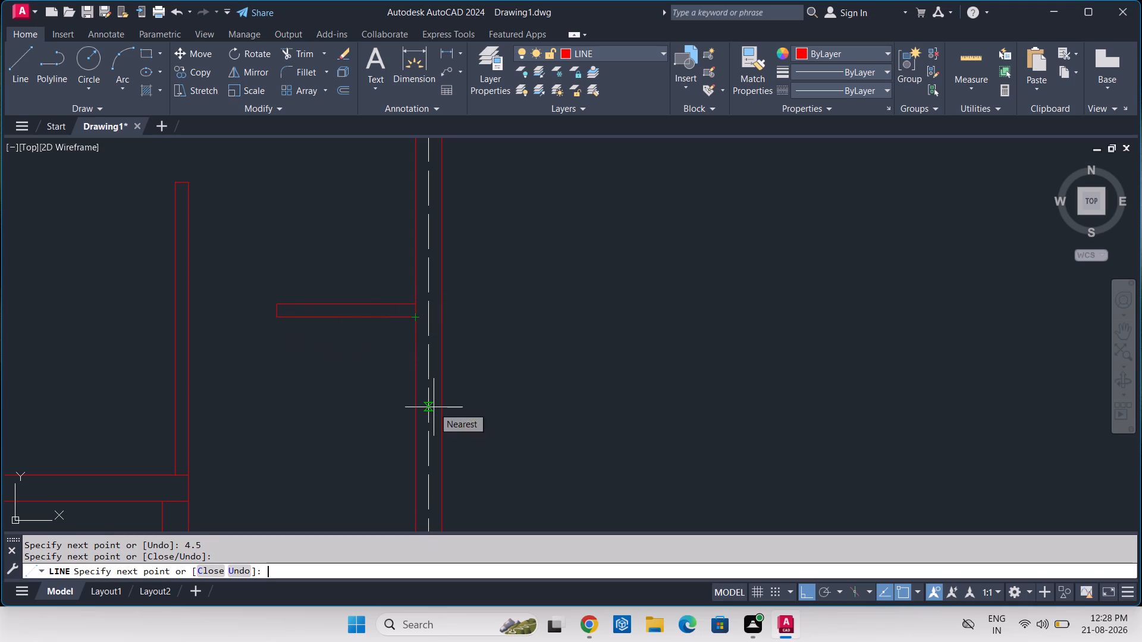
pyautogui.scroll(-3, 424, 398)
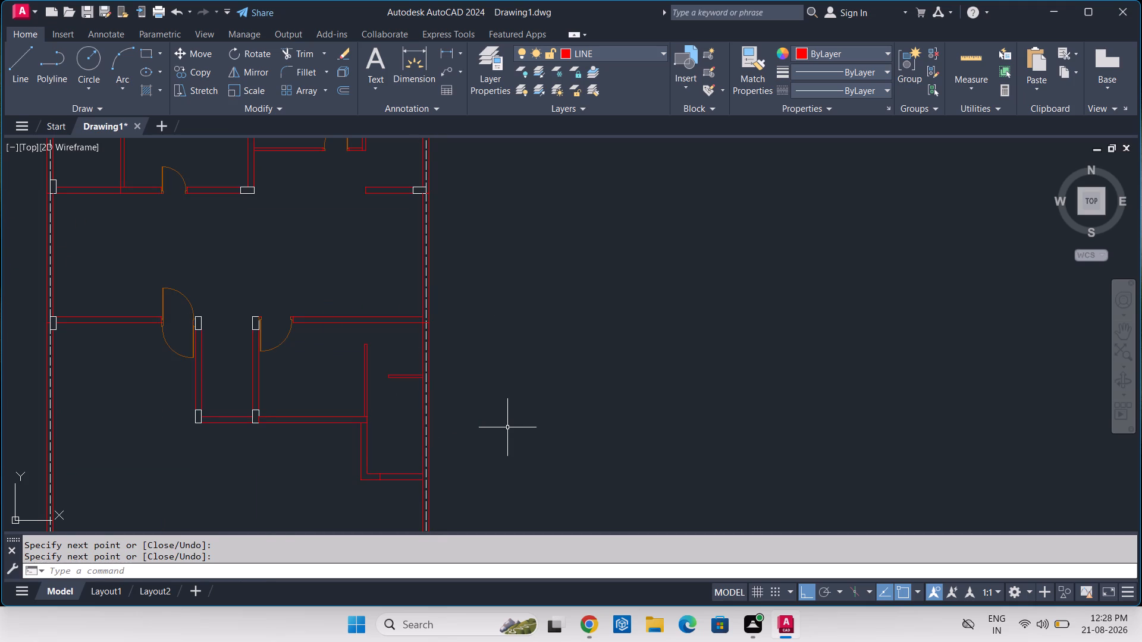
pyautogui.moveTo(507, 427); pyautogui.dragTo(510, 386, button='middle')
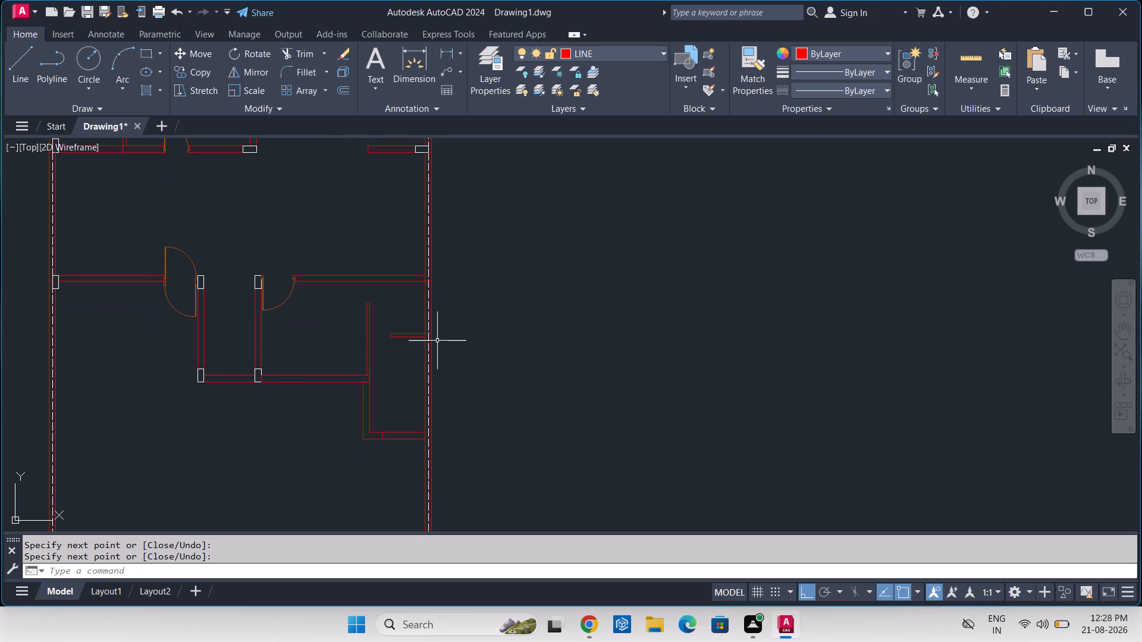
# Move the three-line 4' wall stub down along the outer wall's inner face, using its lower corner at the wall as base point.
pyautogui.scroll(2, 424, 337)
pyautogui.click(400, 322)
pyautogui.click(364, 376)
pyautogui.click(346, 321)
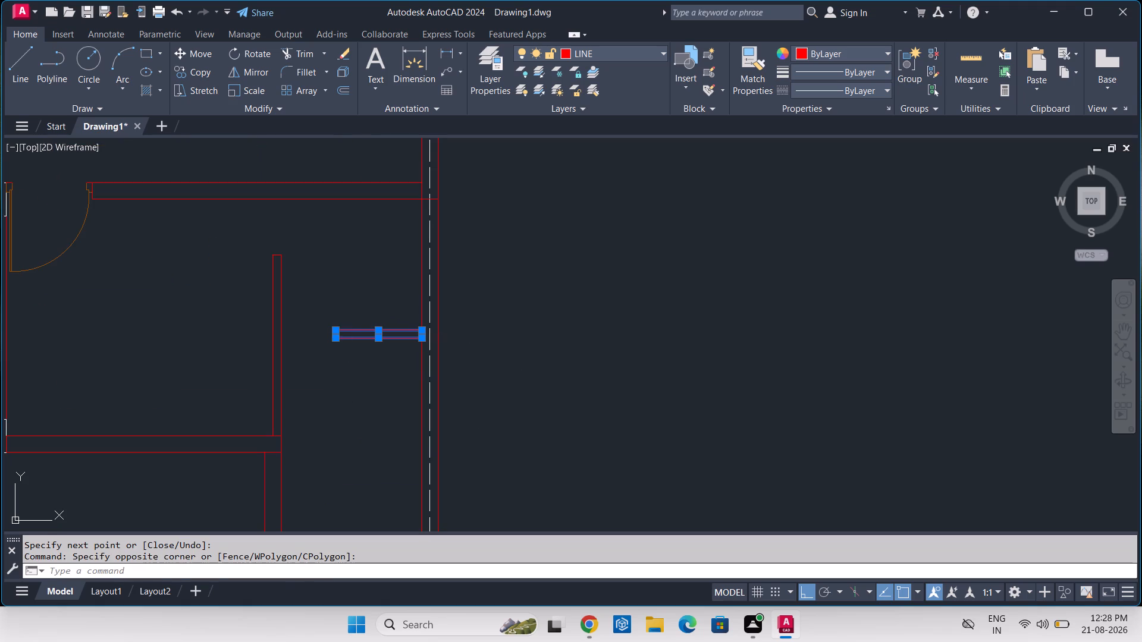
pyautogui.click(322, 360)
pyautogui.write('M')
pyautogui.press('space')
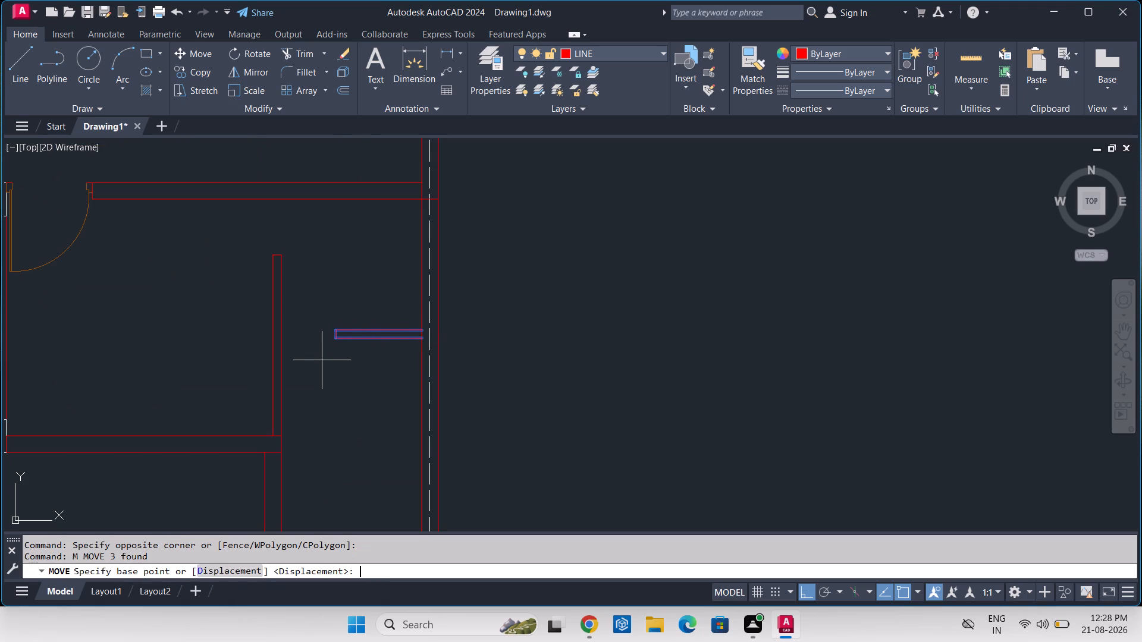
pyautogui.scroll(3, 325, 357)
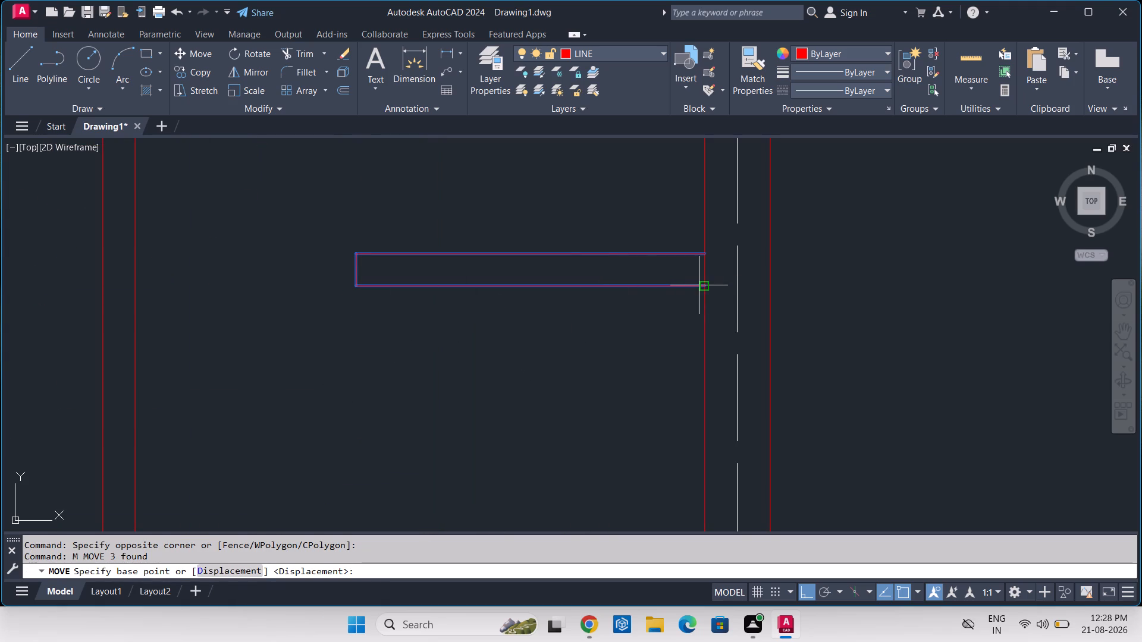
pyautogui.click(704, 285)
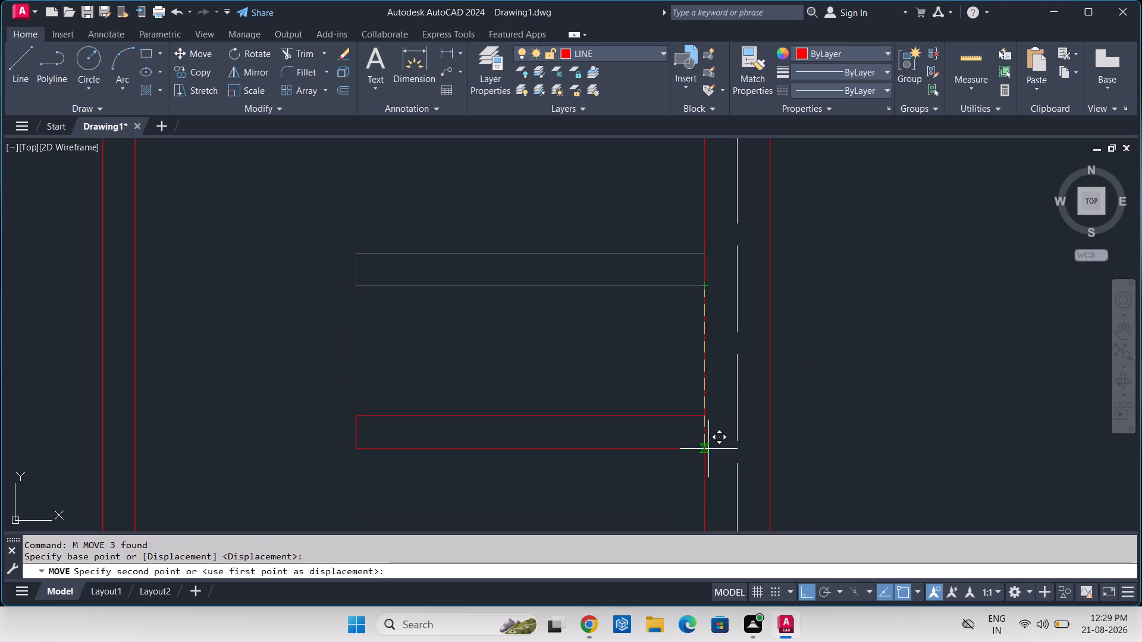
pyautogui.click(704, 445)
pyautogui.scroll(-5, 770, 424)
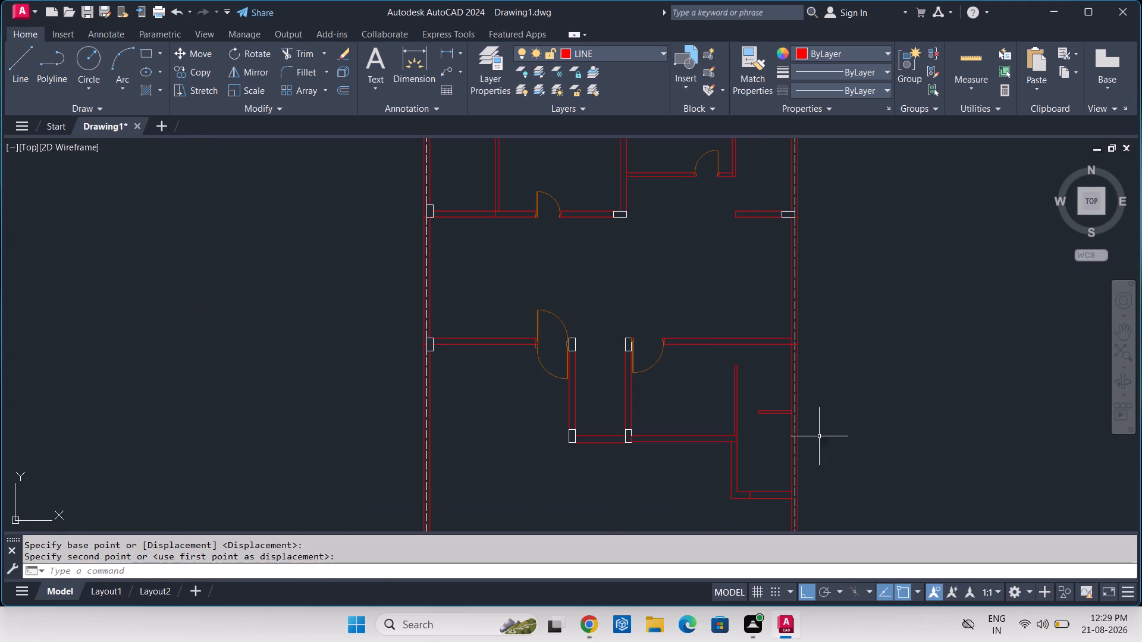
# Move the 4' wall stub back up a short distance along the outer wall's inner face.
pyautogui.scroll(3, 757, 423)
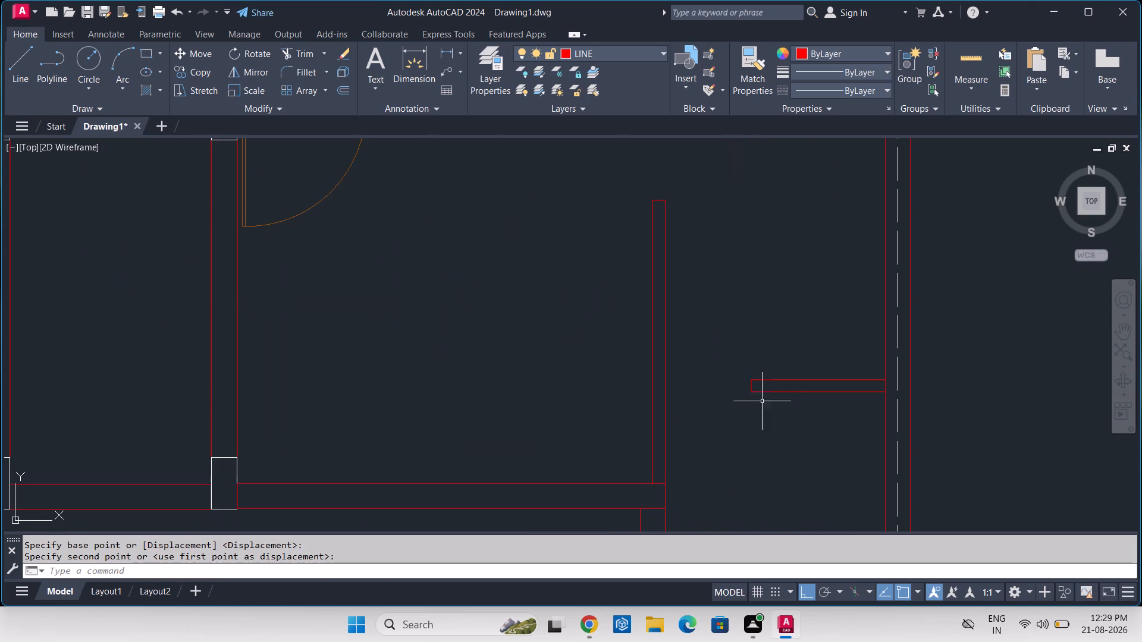
pyautogui.click(782, 379)
pyautogui.click(770, 359)
pyautogui.click(732, 436)
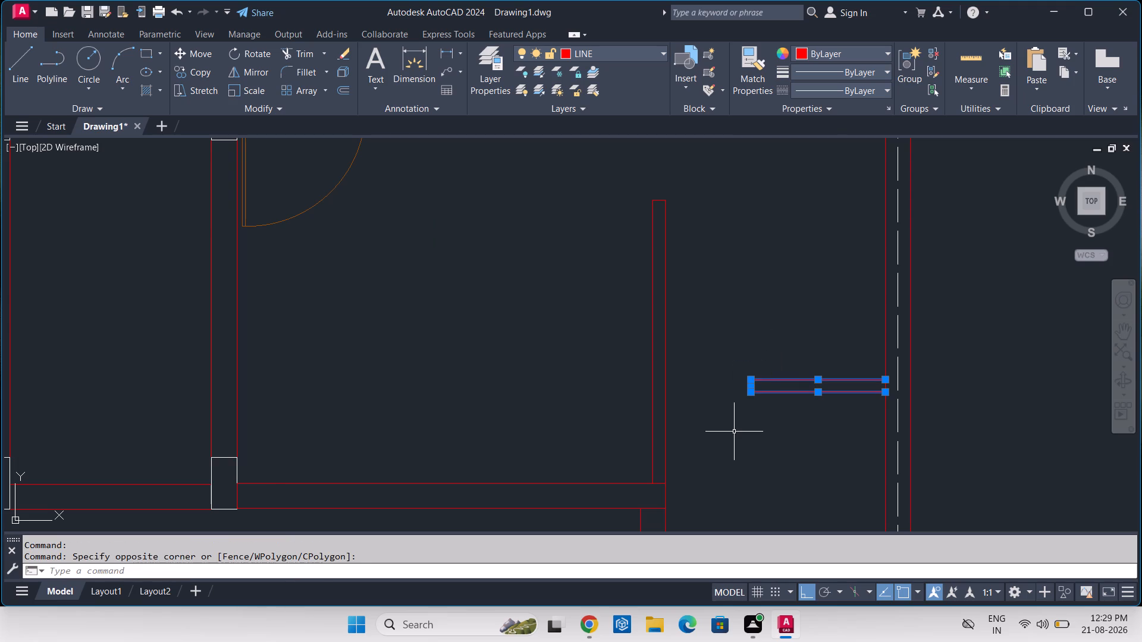
pyautogui.write('M')
pyautogui.press('space')
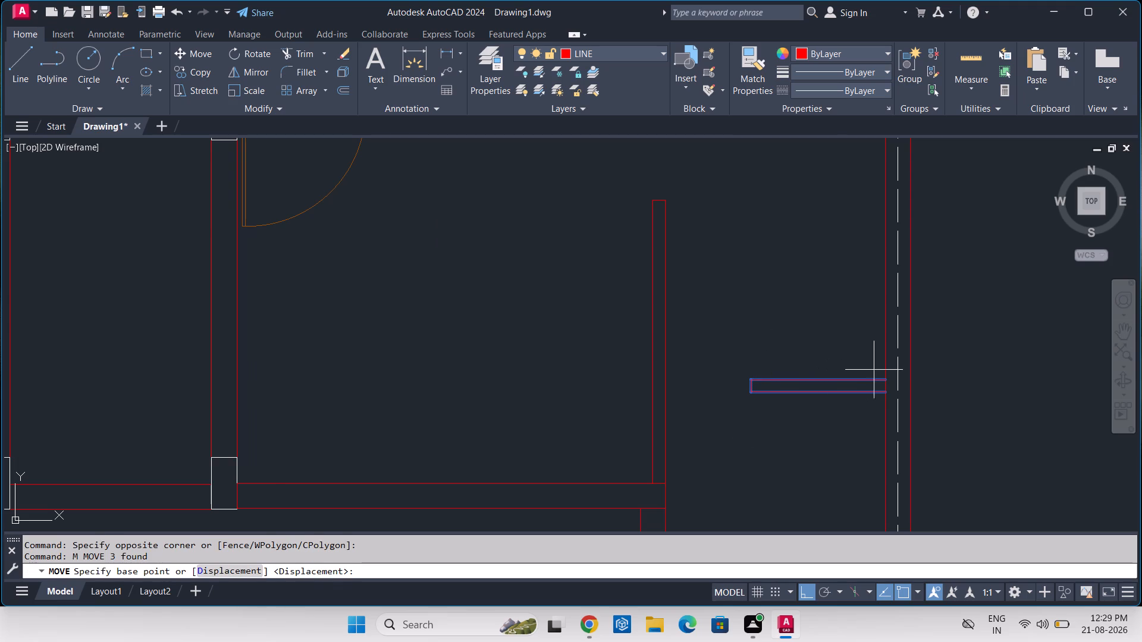
pyautogui.click(883, 377)
pyautogui.click(871, 326)
pyautogui.scroll(-3, 873, 325)
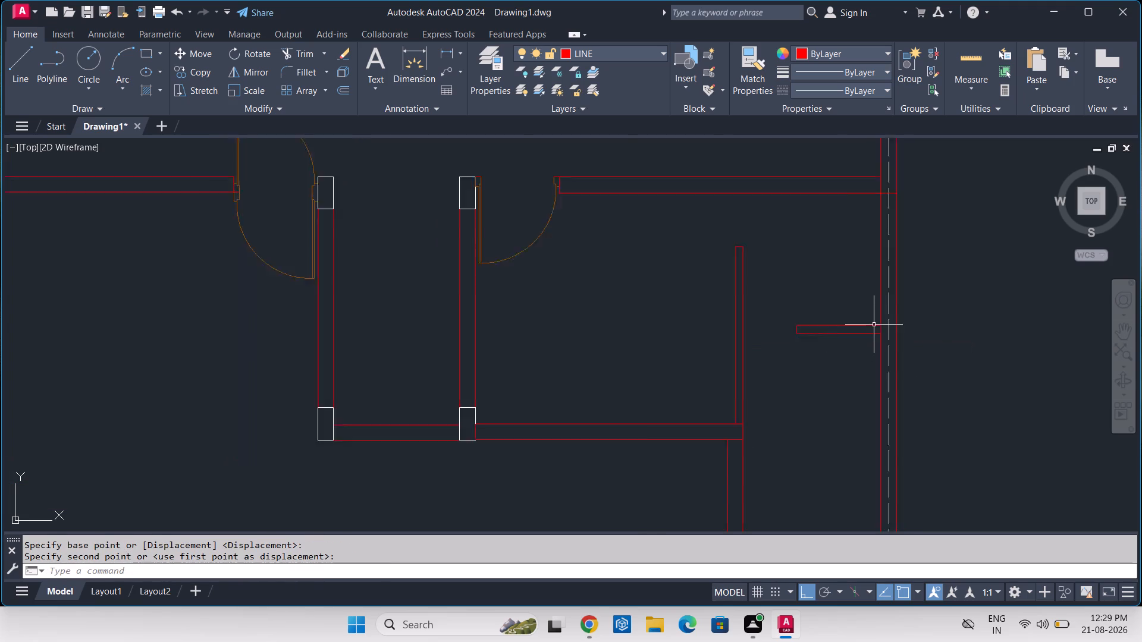
pyautogui.moveTo(949, 310); pyautogui.dragTo(928, 334, button='middle')
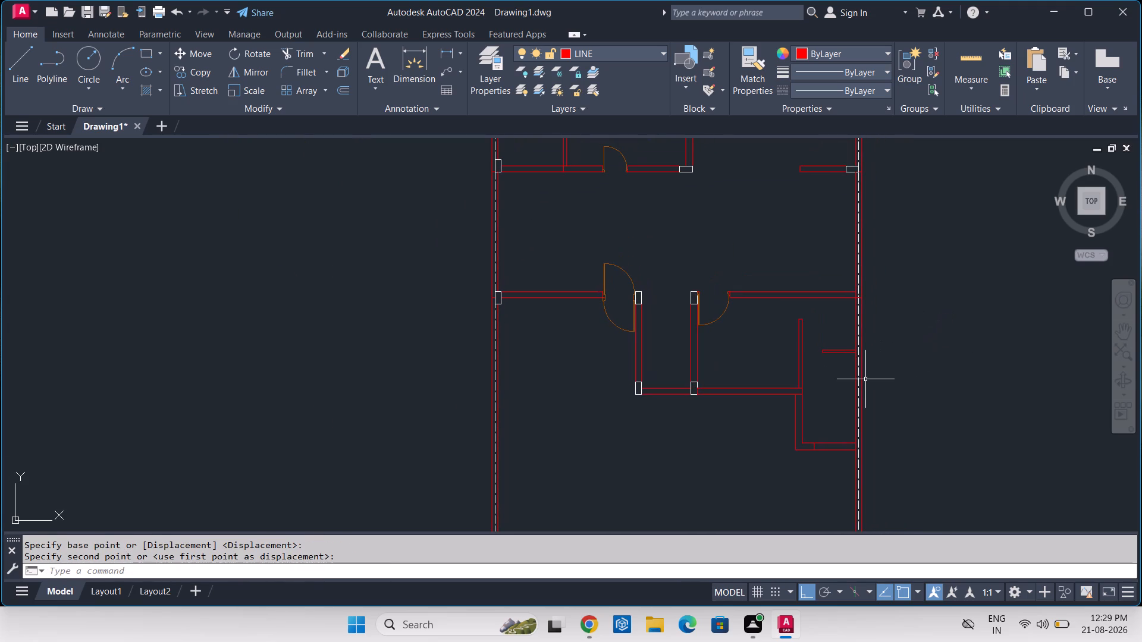
# Move the 4' wall stub down about 1'-2" along the outer wall's inner face, from its lower corner at the wall.
pyautogui.scroll(2, 841, 353)
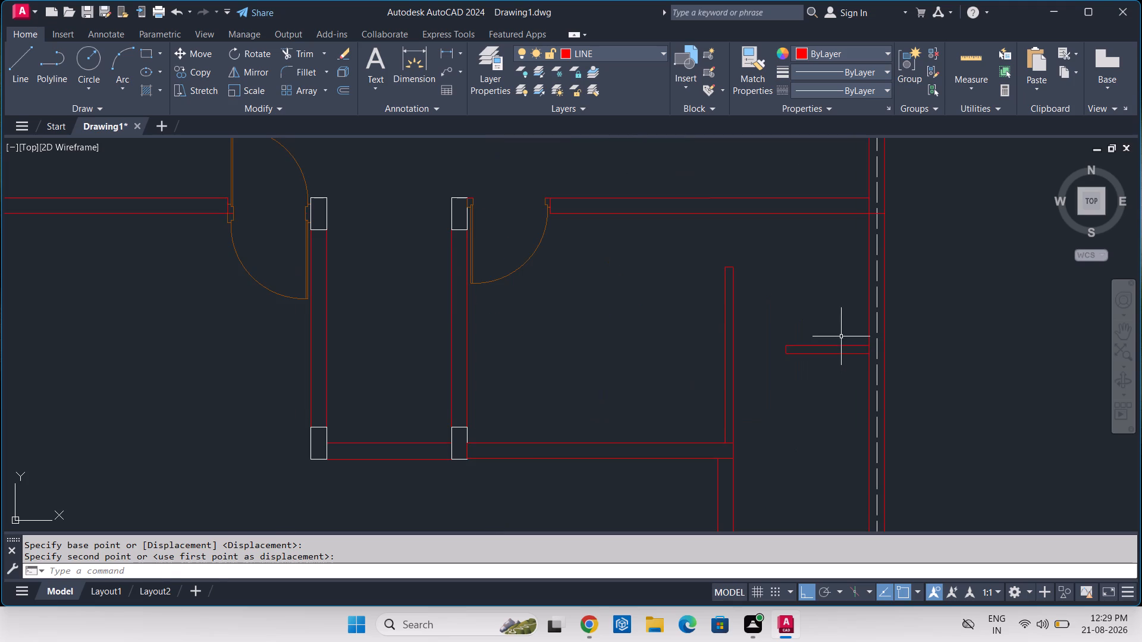
pyautogui.click(841, 336)
pyautogui.click(772, 423)
pyautogui.write('M')
pyautogui.press('space')
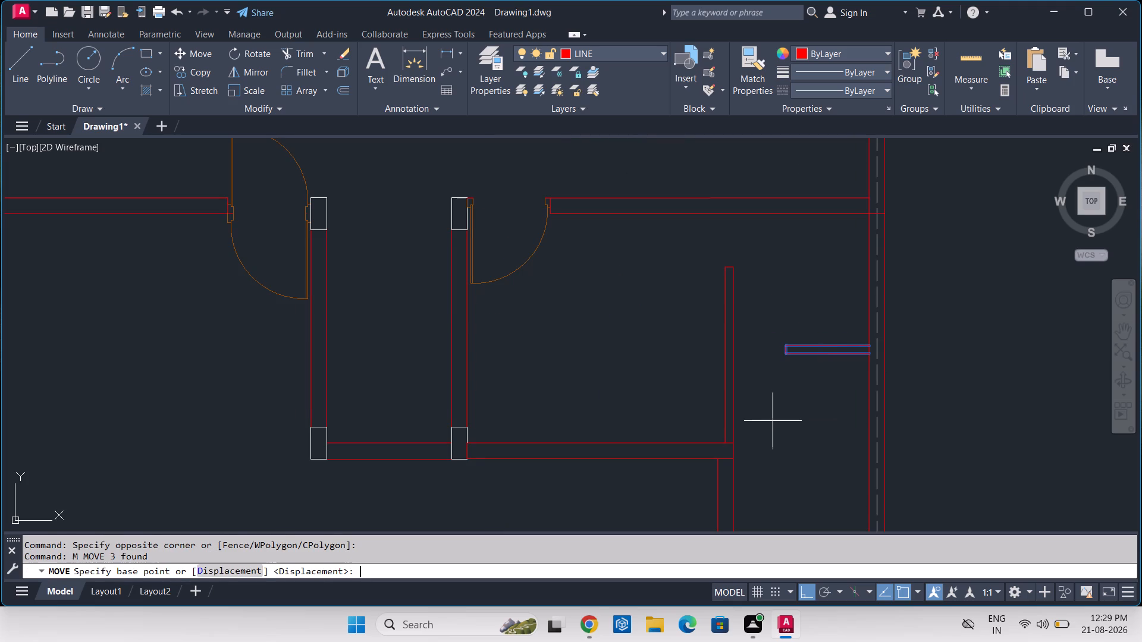
pyautogui.scroll(2, 815, 359)
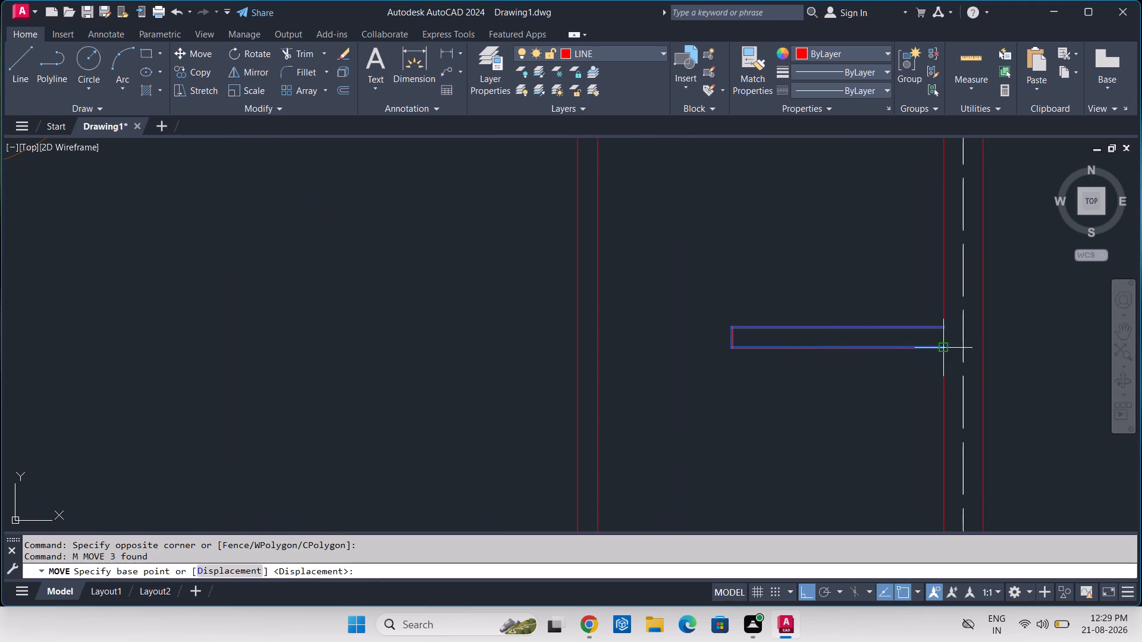
pyautogui.click(940, 349)
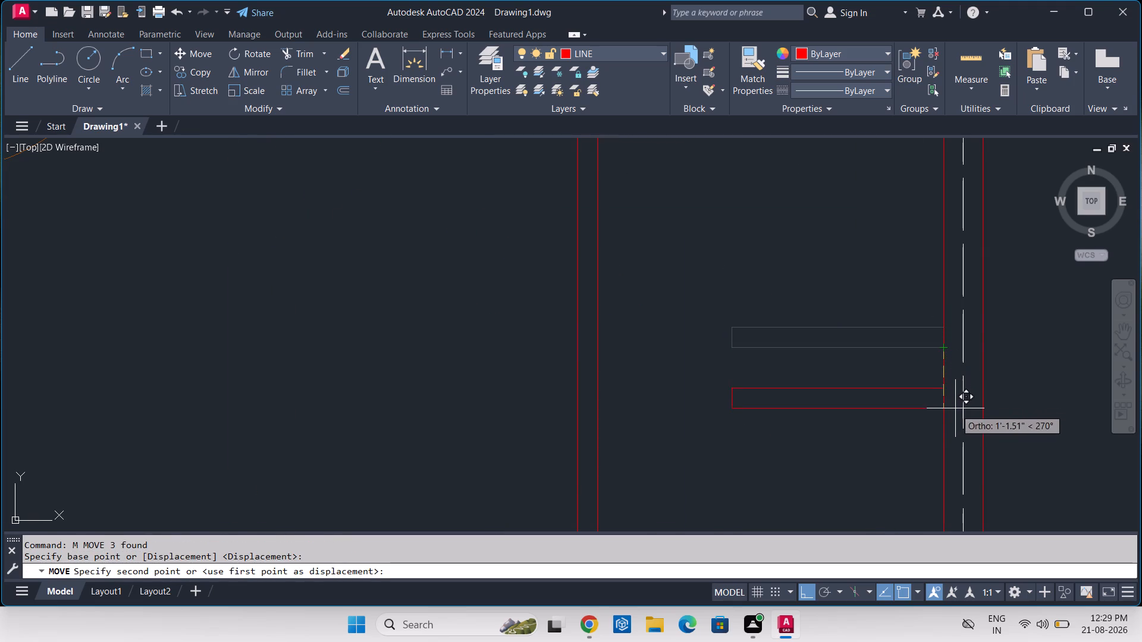
pyautogui.click(955, 413)
pyautogui.scroll(-3, 955, 413)
pyautogui.moveTo(1017, 420); pyautogui.dragTo(854, 373, button='middle')
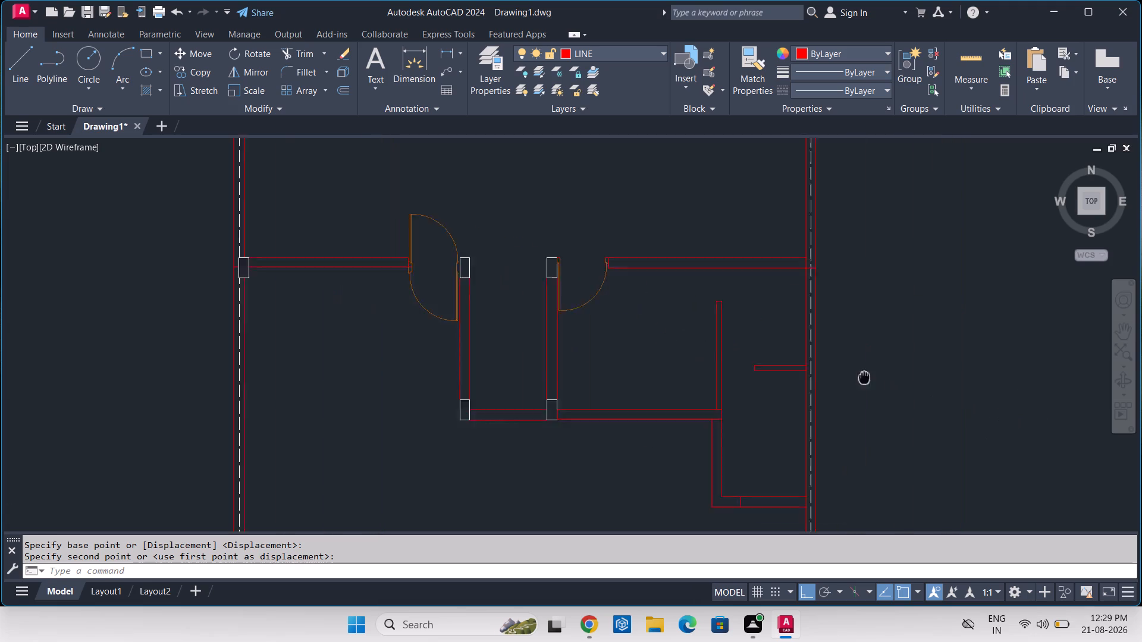
pyautogui.moveTo(854, 373); pyautogui.dragTo(845, 369, button='middle')
pyautogui.scroll(-1, 845, 371)
pyautogui.moveTo(855, 394); pyautogui.dragTo(735, 314, button='middle')
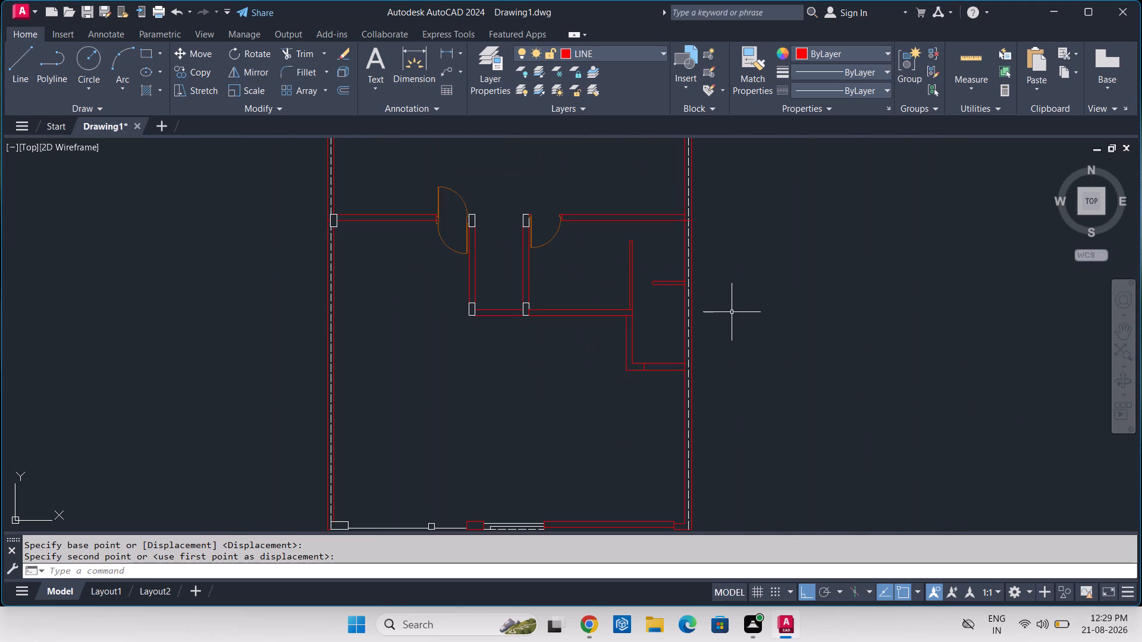
# Look through the Architectural and Structural tool palettes for blocks usable in the plan, and close the palettes.
pyautogui.write('TP')
pyautogui.press('space')
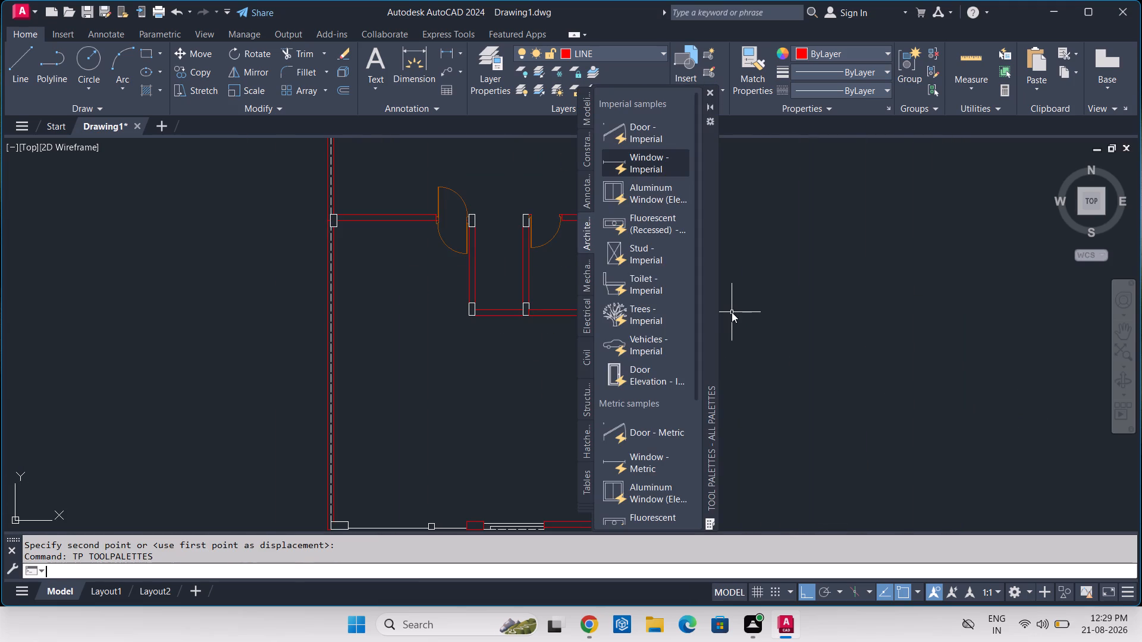
pyautogui.scroll(-11, 654, 136)
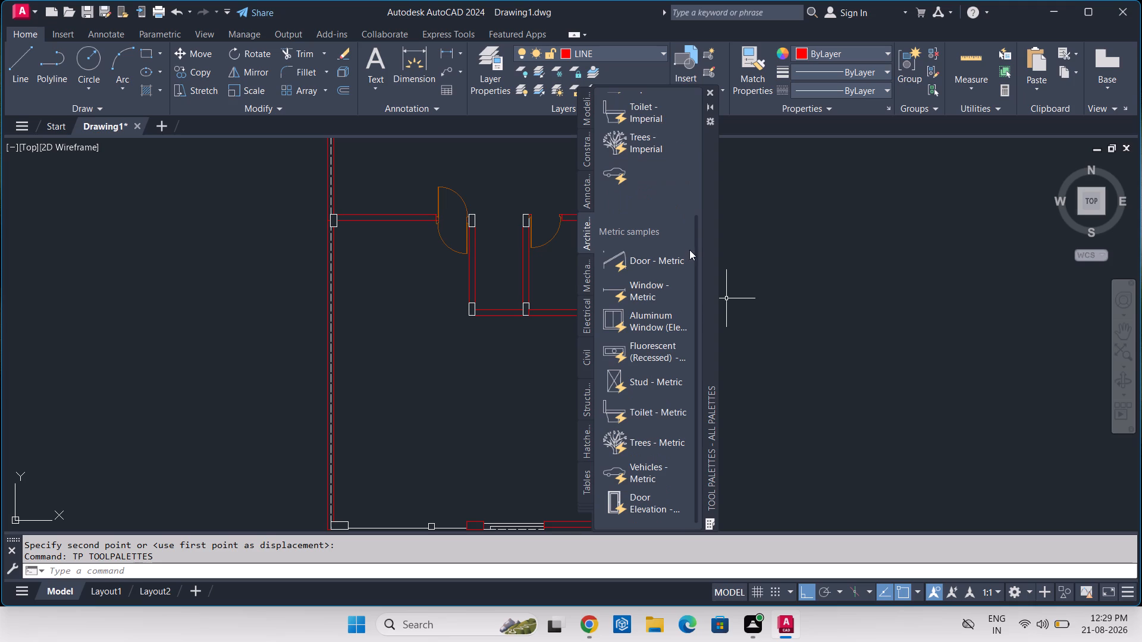
pyautogui.scroll(-13, 689, 250)
pyautogui.scroll(9, 689, 343)
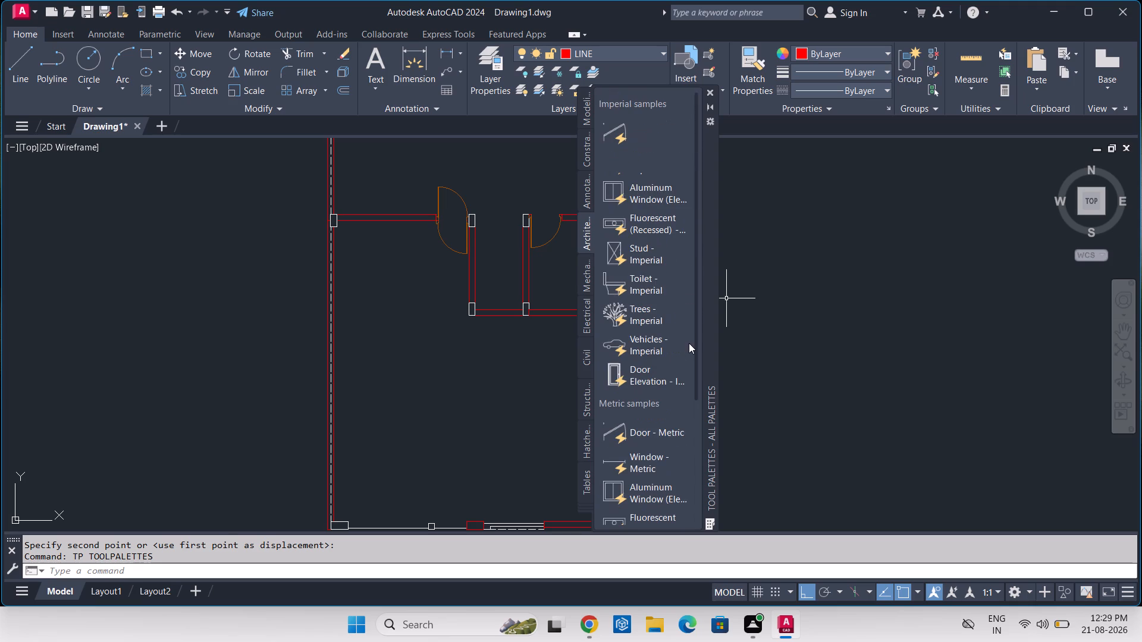
pyautogui.scroll(2, 689, 343)
pyautogui.scroll(-17, 689, 343)
pyautogui.scroll(7, 689, 343)
pyautogui.scroll(-7, 689, 343)
pyautogui.scroll(6, 689, 343)
pyautogui.scroll(-6, 689, 343)
pyautogui.scroll(6, 689, 343)
pyautogui.scroll(-6, 689, 343)
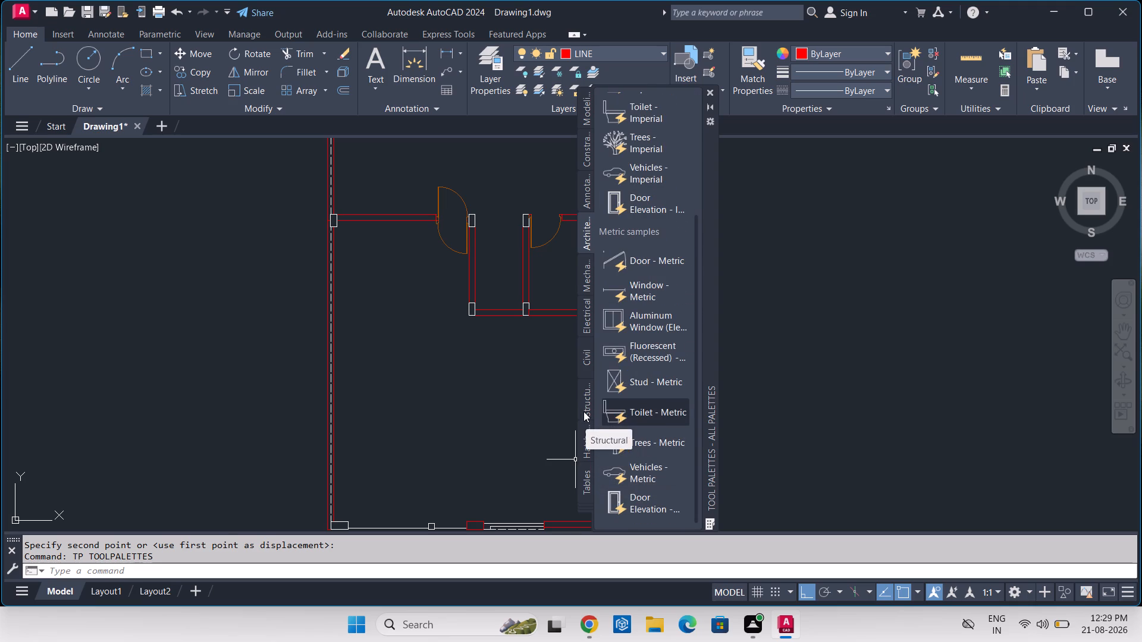
pyautogui.click(583, 411)
pyautogui.scroll(-7, 631, 338)
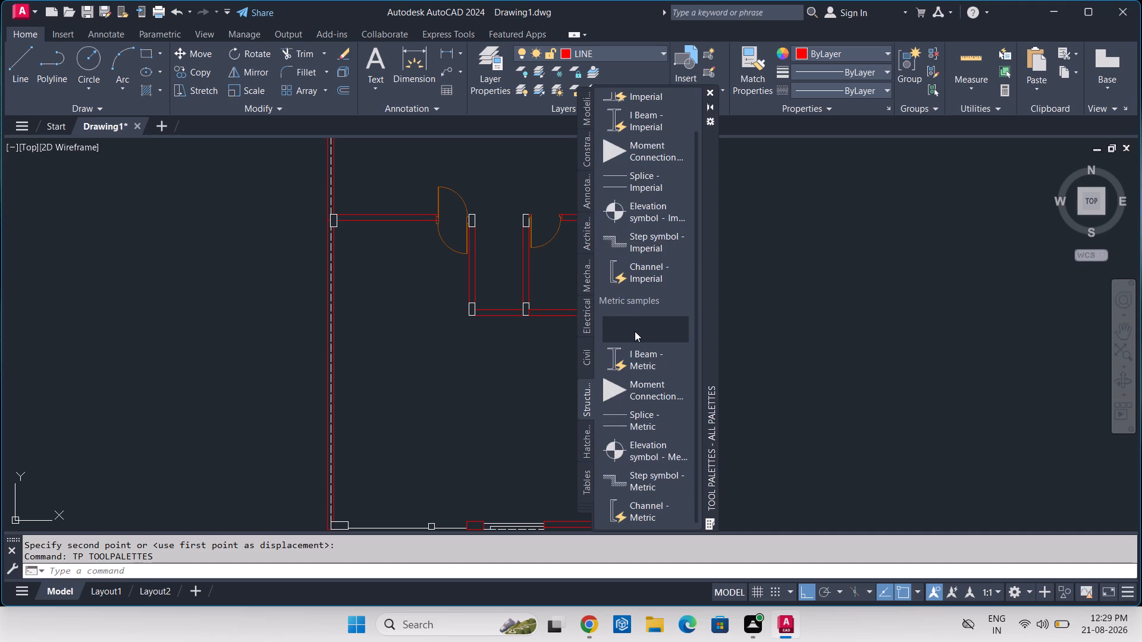
pyautogui.press('Escape')
pyautogui.press('Escape')
pyautogui.press('Escape')
pyautogui.press('Escape')
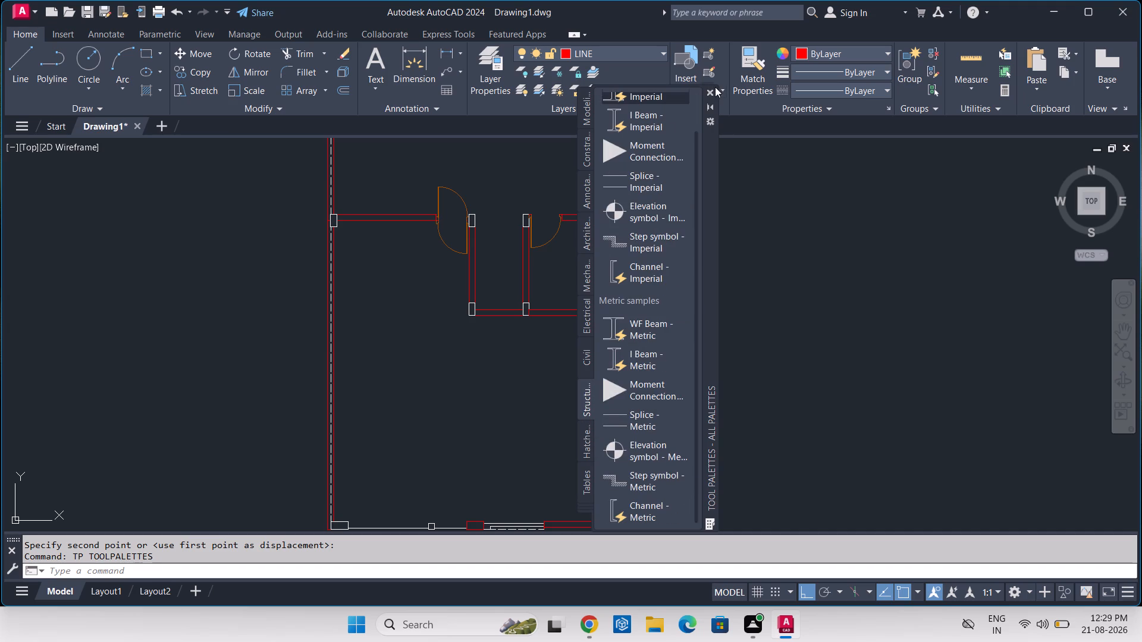
pyautogui.click(713, 90)
# Look through the recent blocks offered for insertion for a suitable fixture or furniture block, and close the list.
pyautogui.write('I')
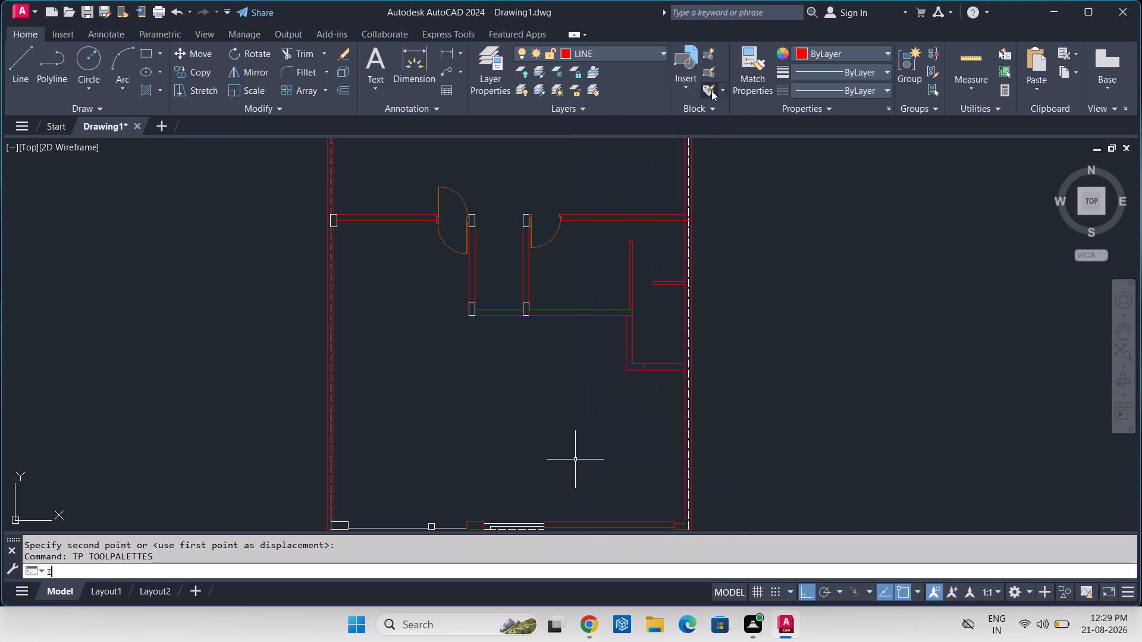
pyautogui.press('space')
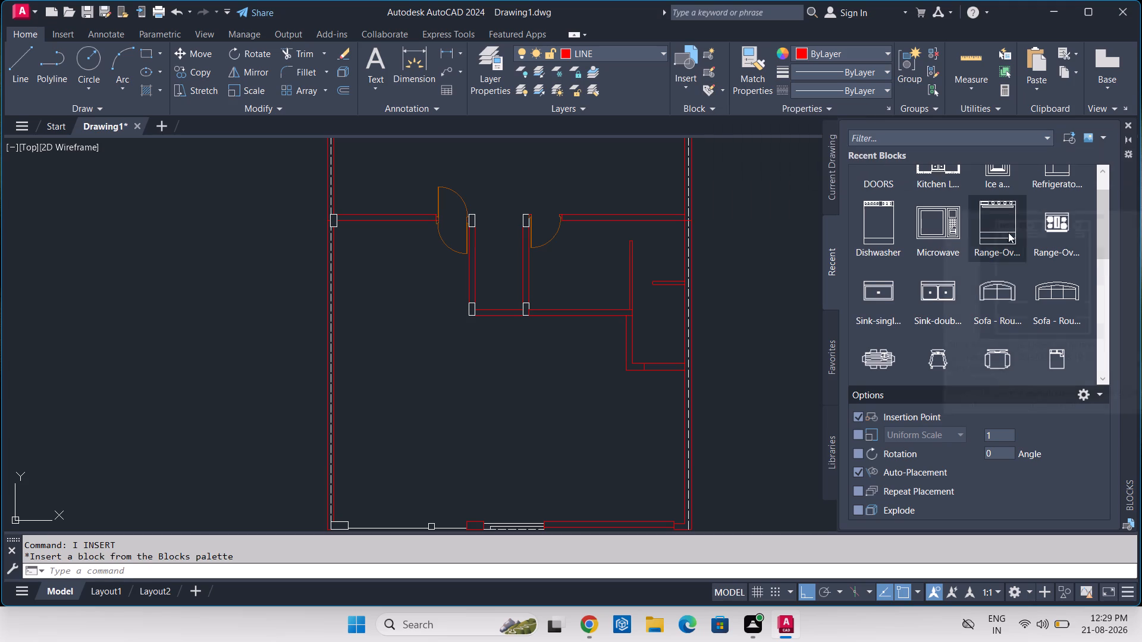
pyautogui.scroll(-19, 1008, 232)
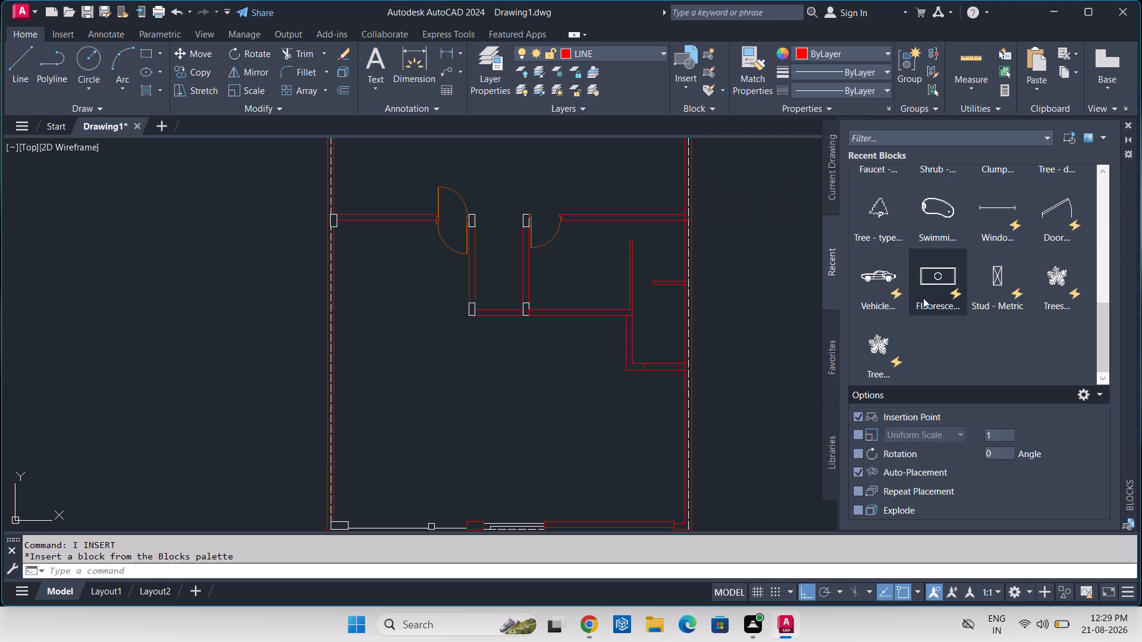
pyautogui.scroll(17, 921, 297)
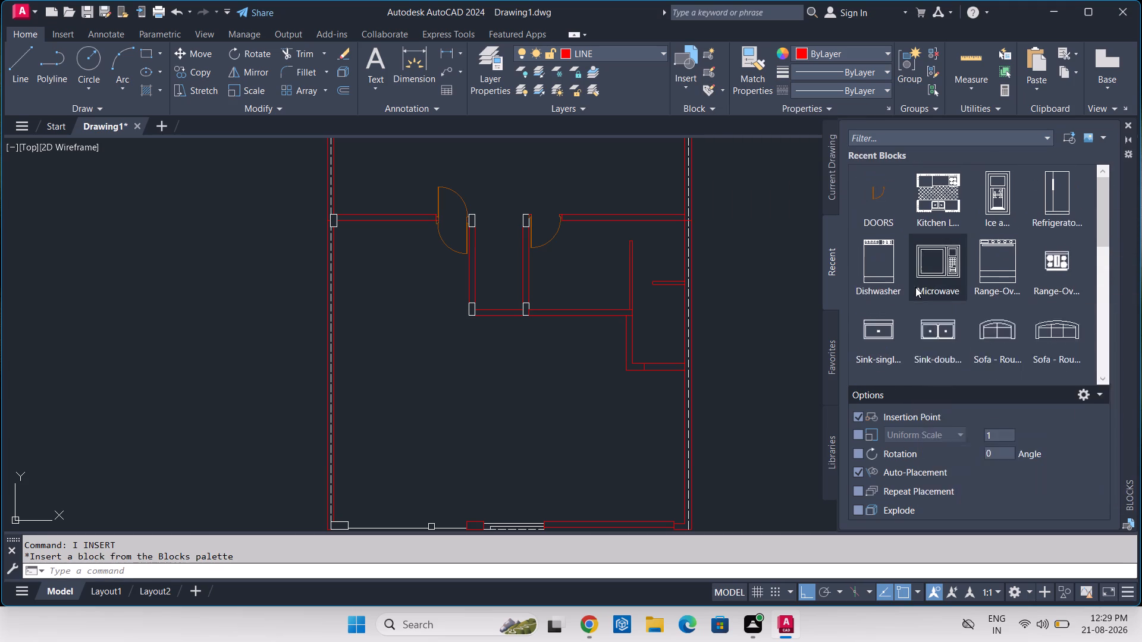
pyautogui.scroll(5, 915, 287)
pyautogui.scroll(-17, 947, 237)
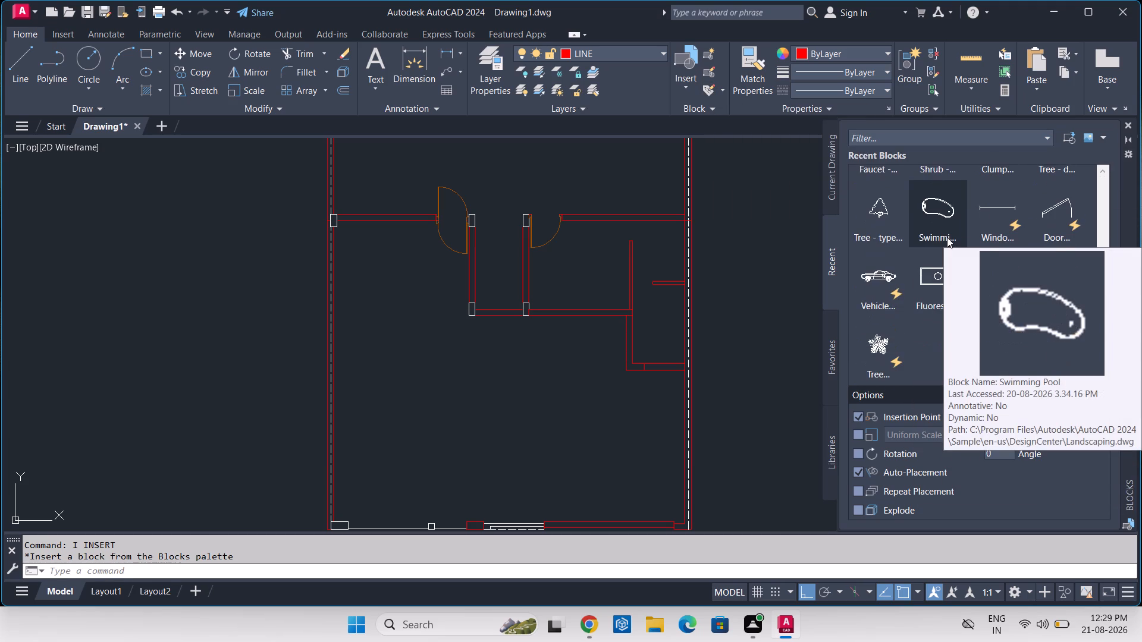
pyautogui.click(1127, 125)
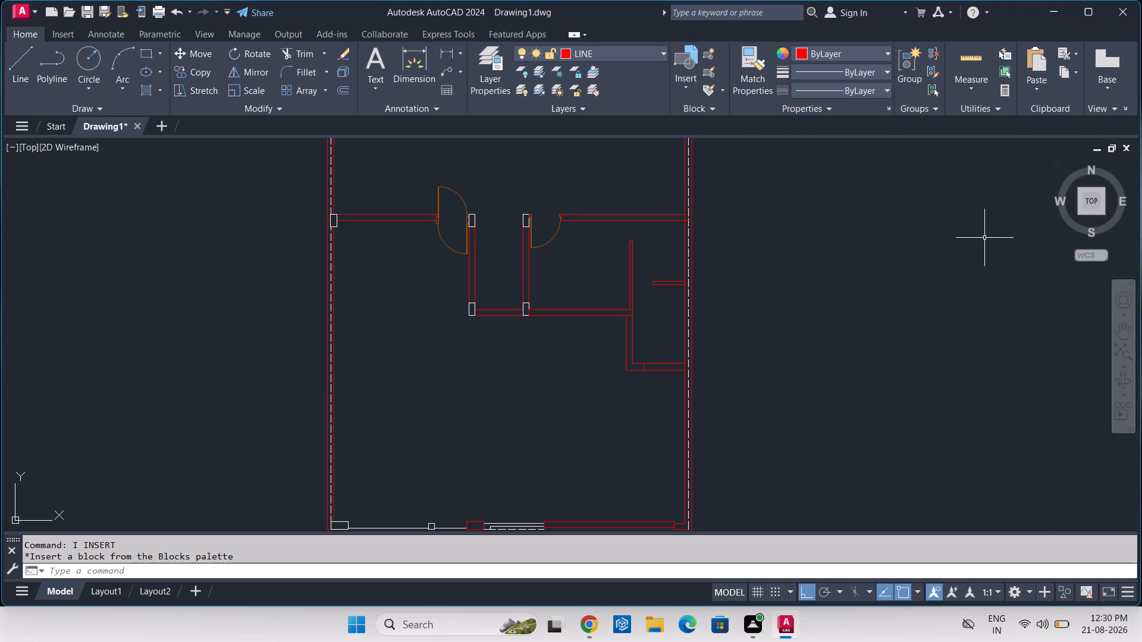
# Browse the Home - Space Planner and House Designer sample drawings' blocks in DesignCenter for furniture or fixtures to insert.
pyautogui.write('DC')
pyautogui.press('space')
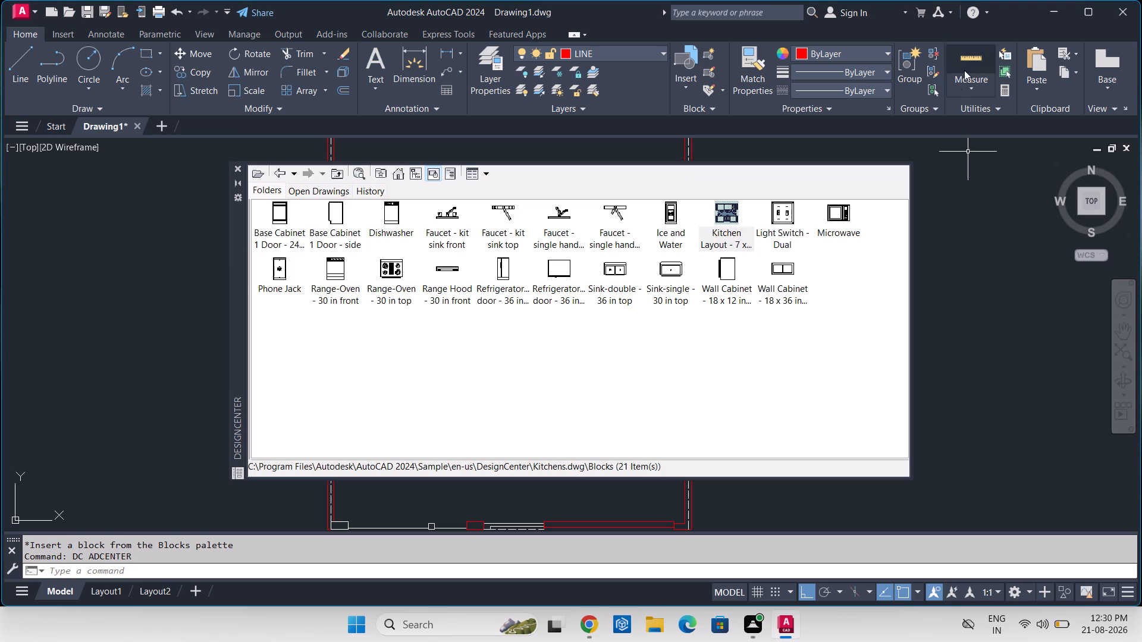
pyautogui.click(280, 174)
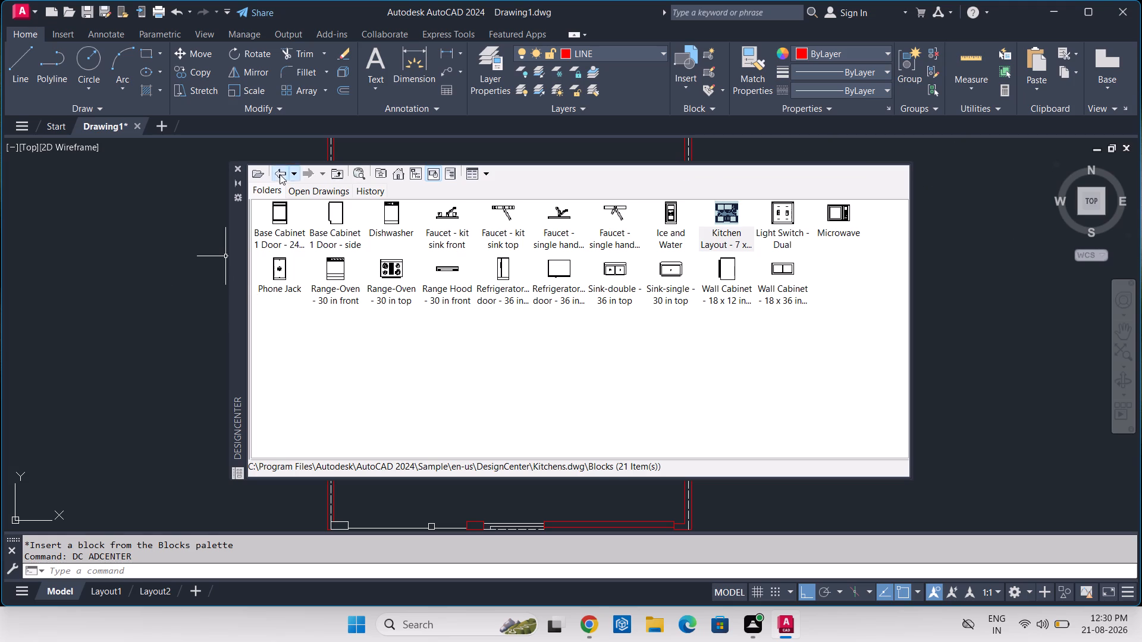
pyautogui.click(280, 174)
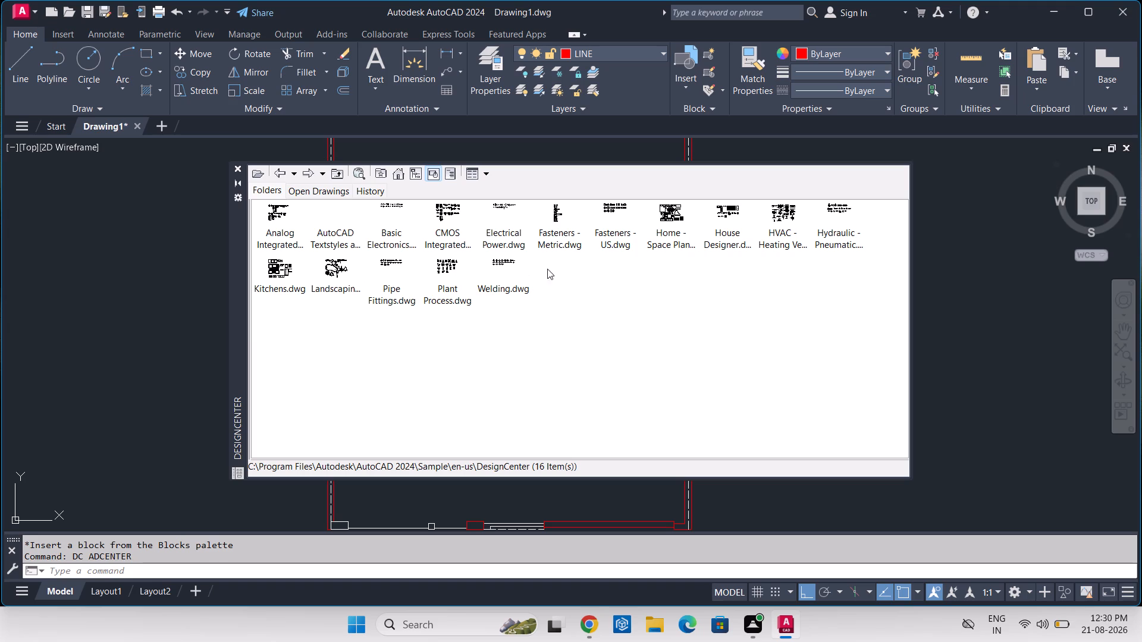
pyautogui.doubleClick(666, 213)
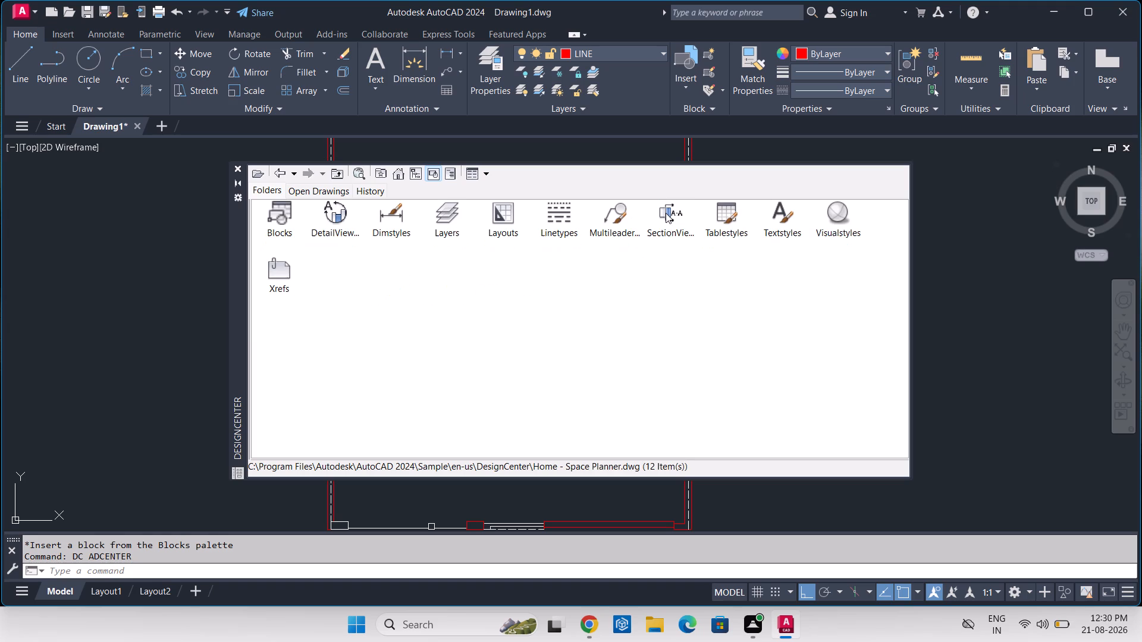
pyautogui.doubleClick(283, 226)
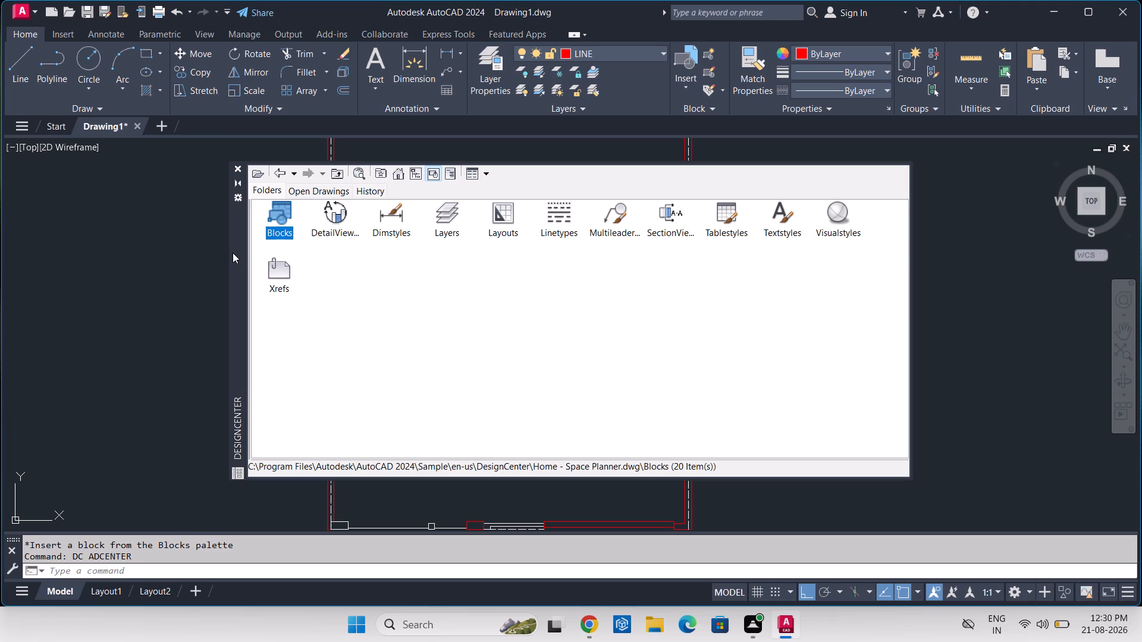
pyautogui.doubleClick(275, 174)
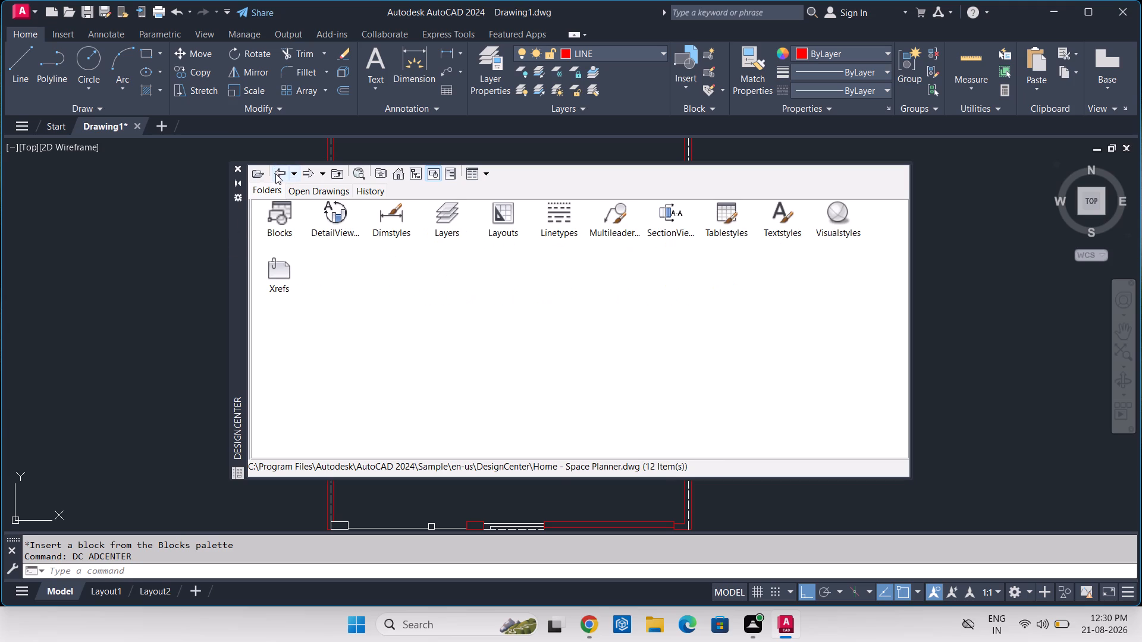
pyautogui.click(275, 174)
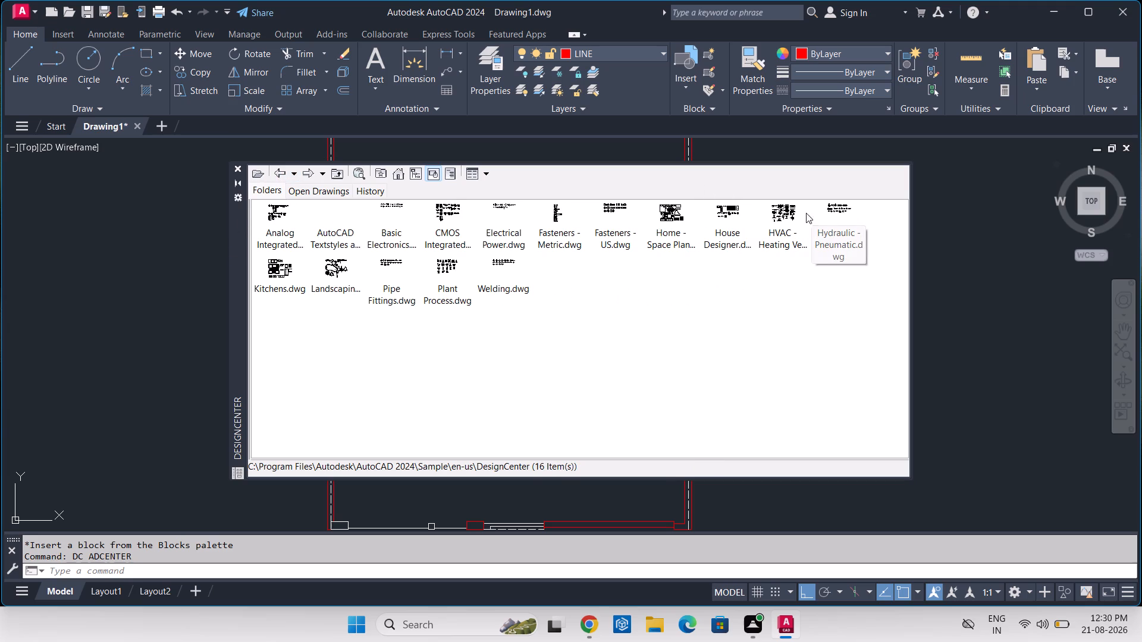
pyautogui.doubleClick(731, 218)
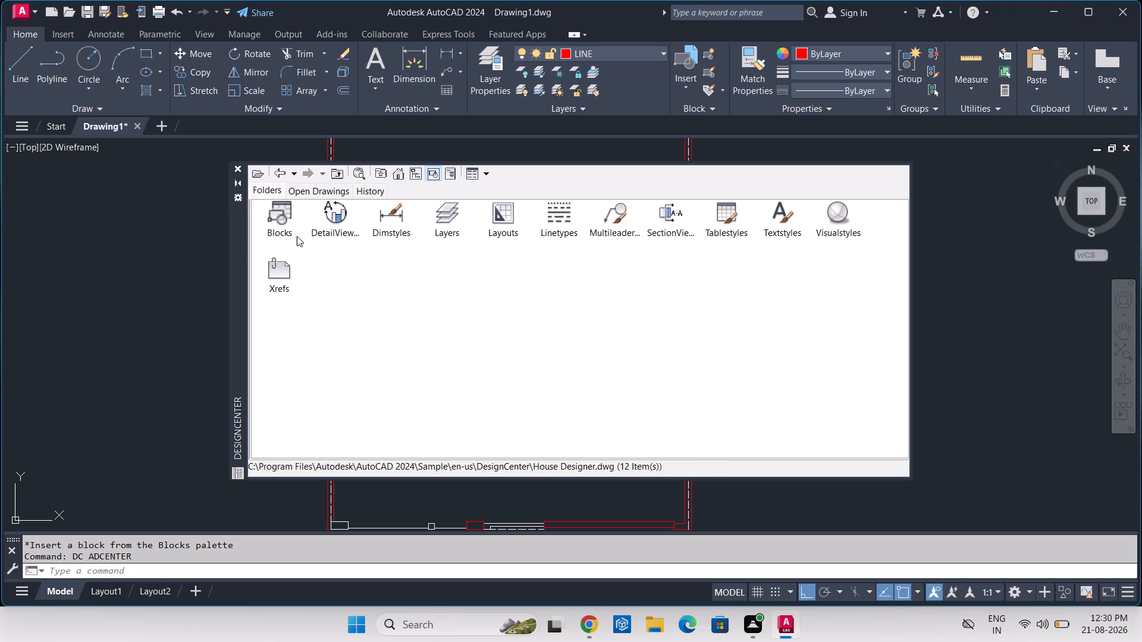
pyautogui.doubleClick(268, 212)
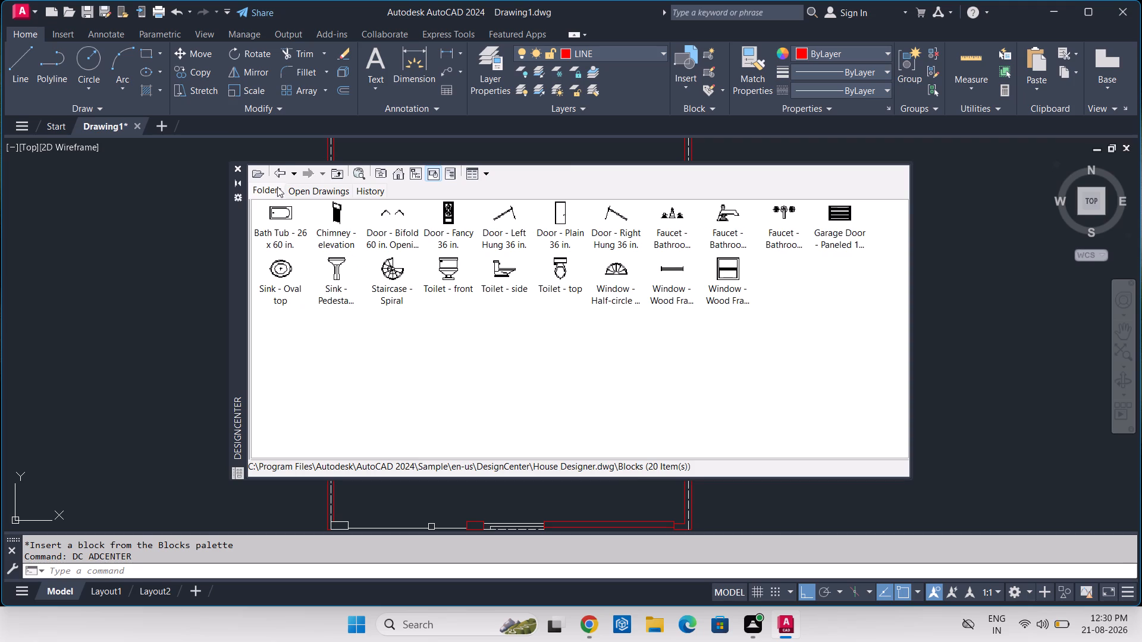
pyautogui.click(275, 171)
pyautogui.click(275, 171)
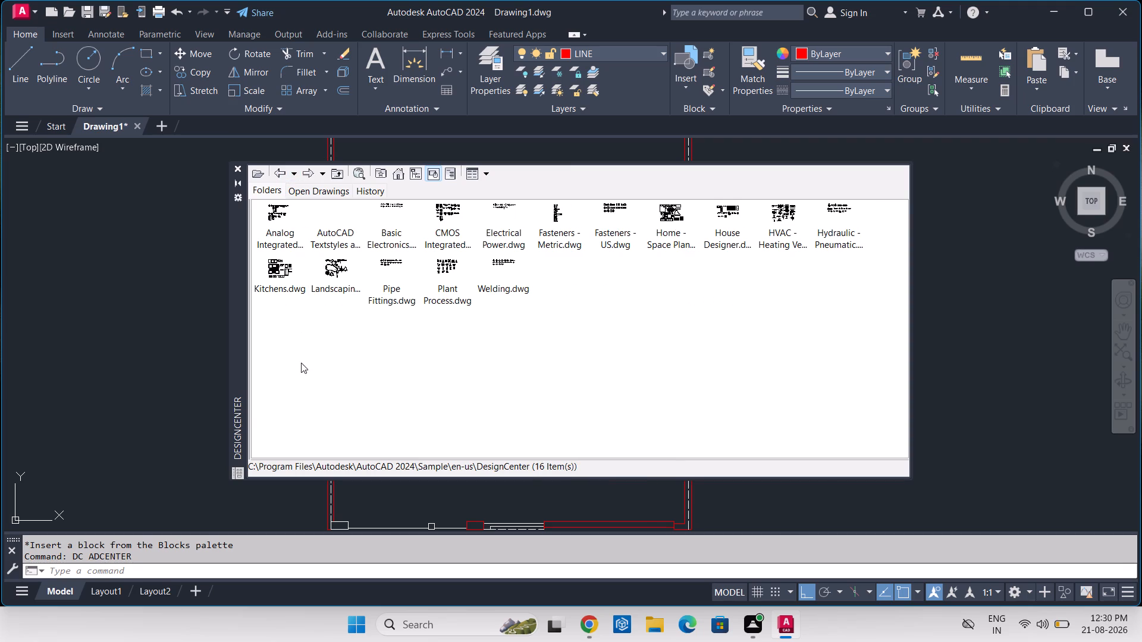
# Browse the HVAC, Landscaping and Kitchens sample drawings' blocks in DesignCenter for usable blocks, and close DesignCenter.
pyautogui.doubleClick(776, 216)
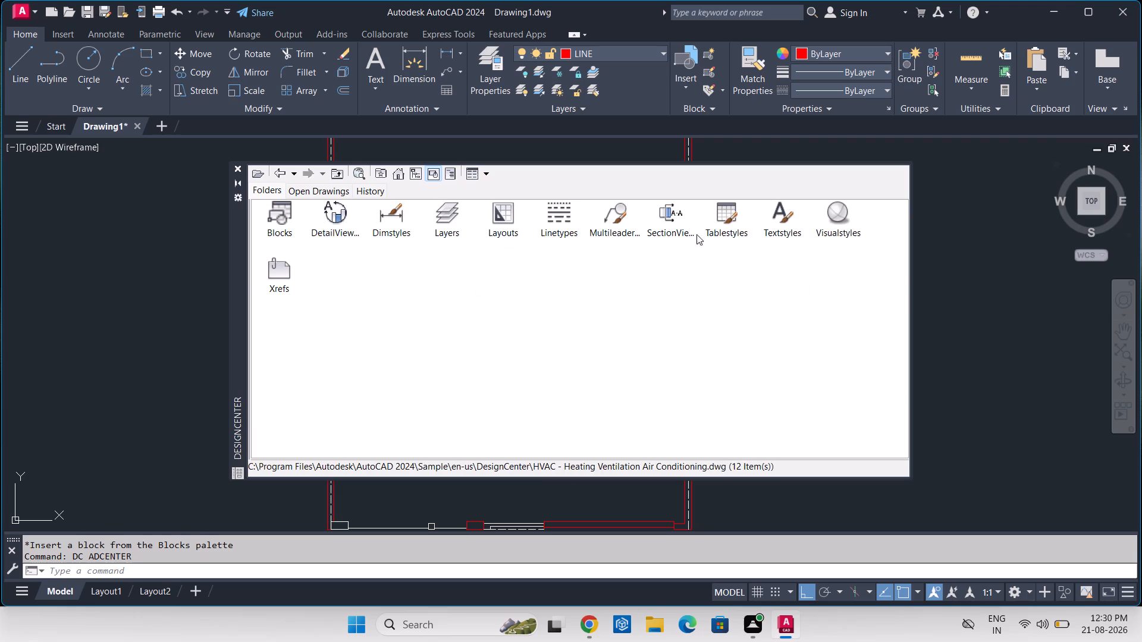
pyautogui.doubleClick(275, 209)
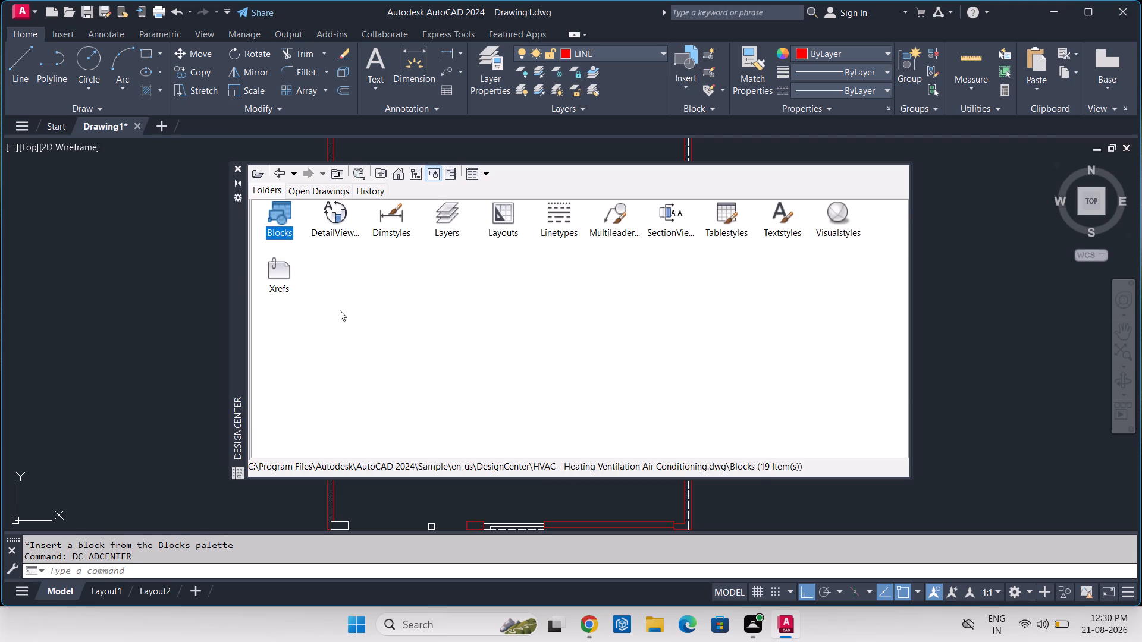
pyautogui.click(281, 172)
pyautogui.click(281, 172)
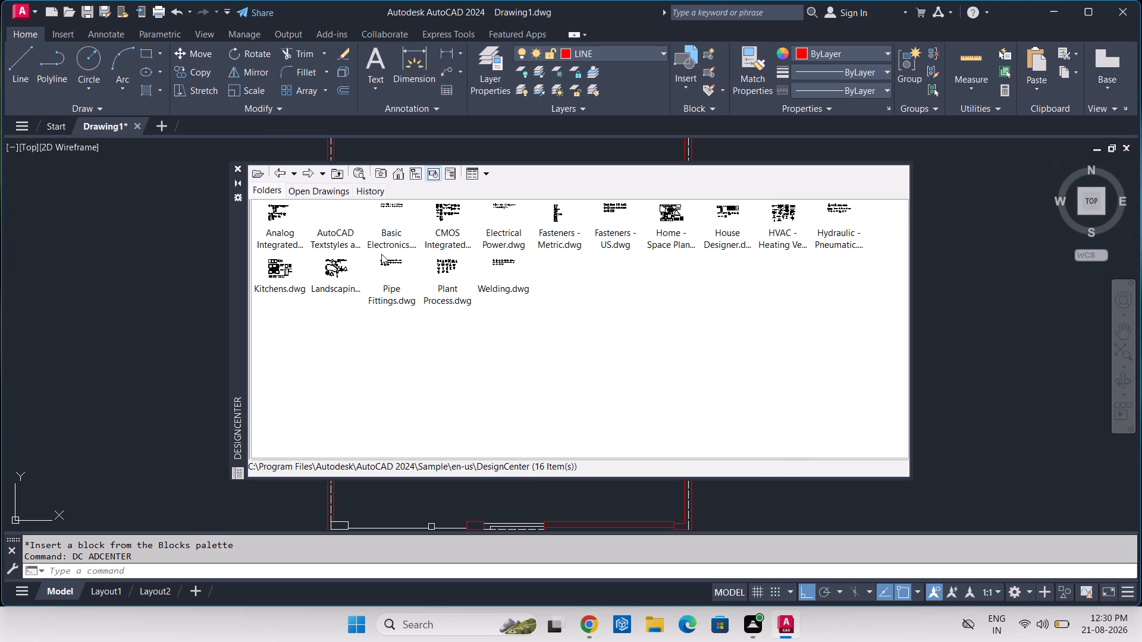
pyautogui.doubleClick(345, 270)
pyautogui.doubleClick(290, 226)
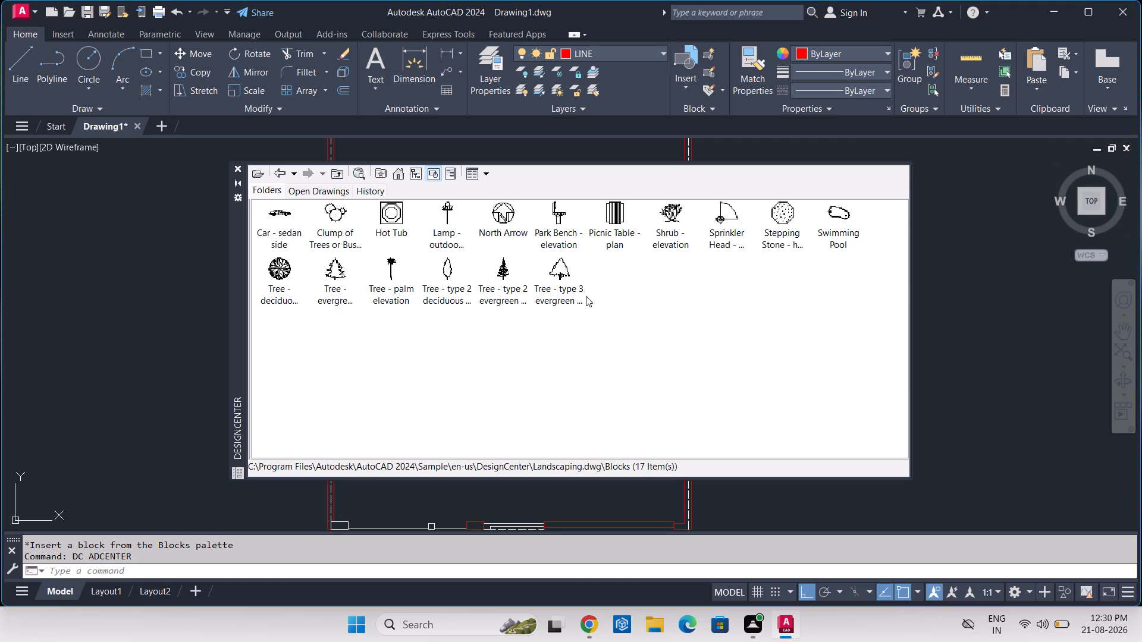
pyautogui.doubleClick(278, 177)
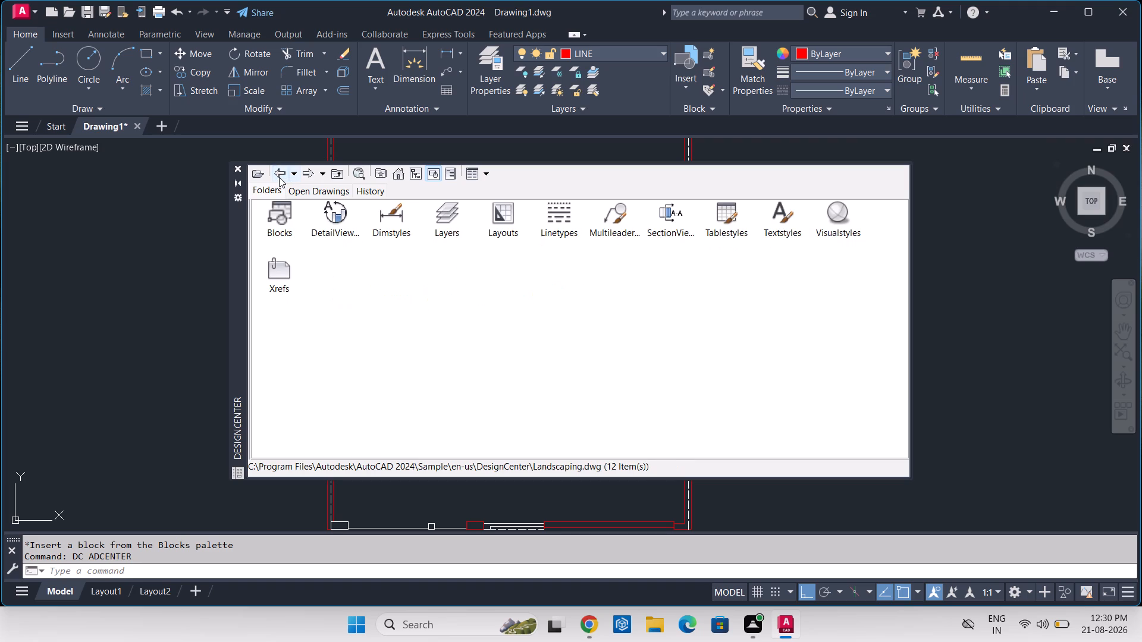
pyautogui.click(279, 177)
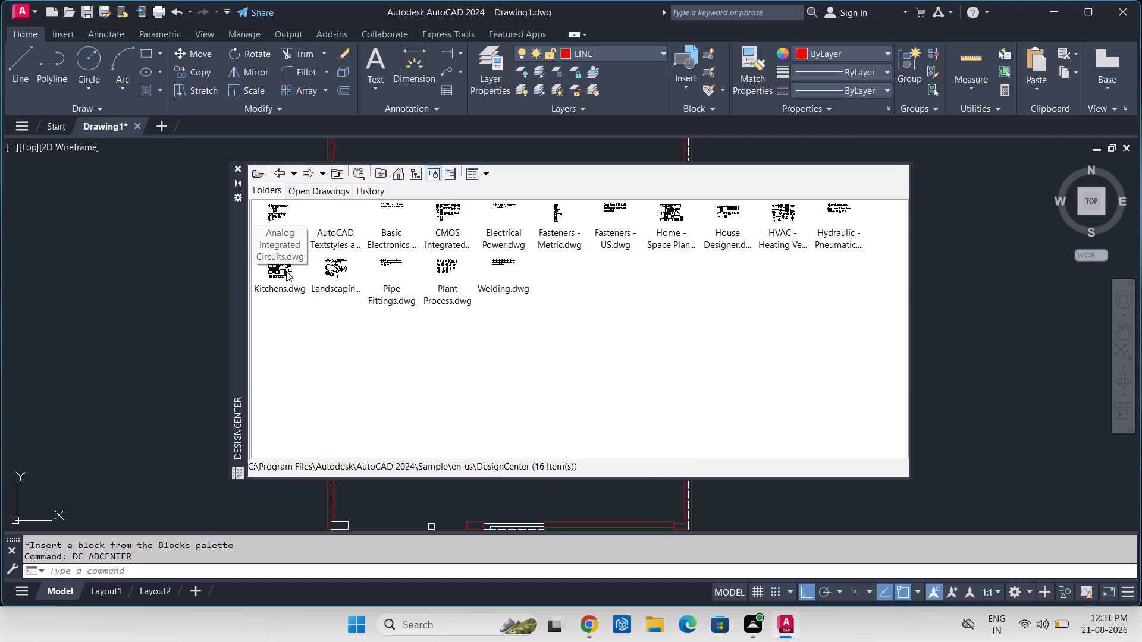
pyautogui.click(329, 329)
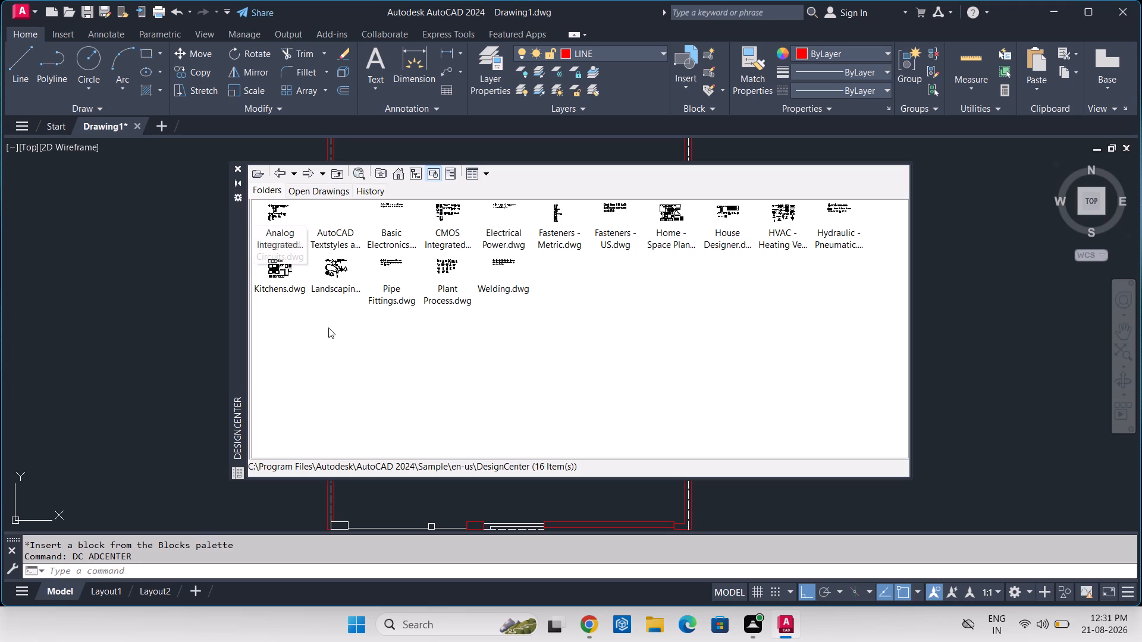
pyautogui.doubleClick(281, 267)
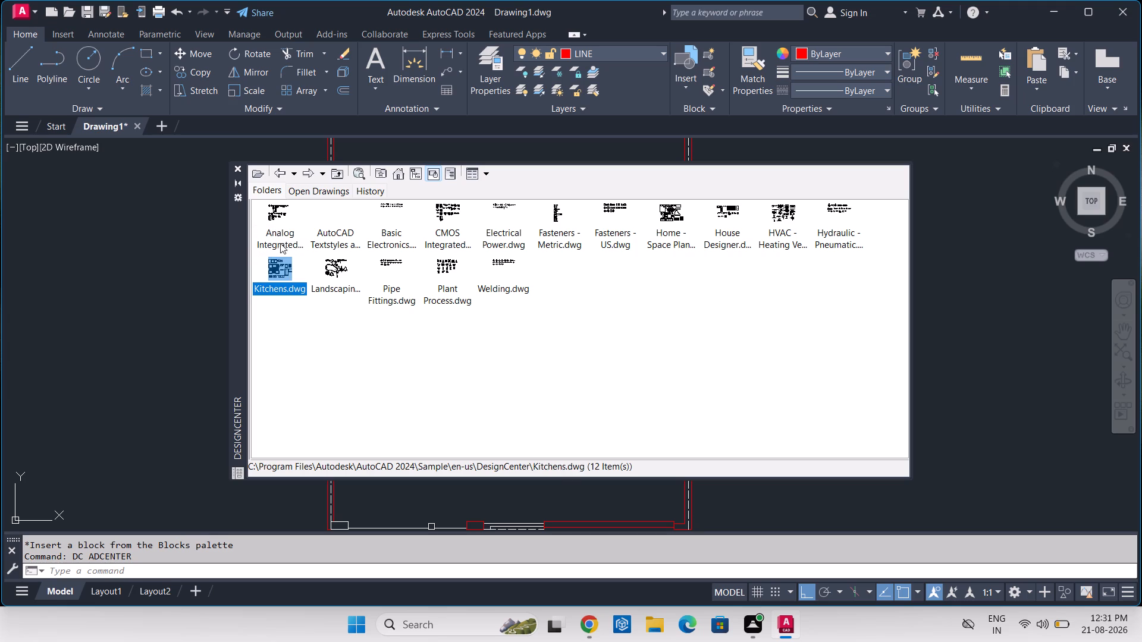
pyautogui.doubleClick(277, 218)
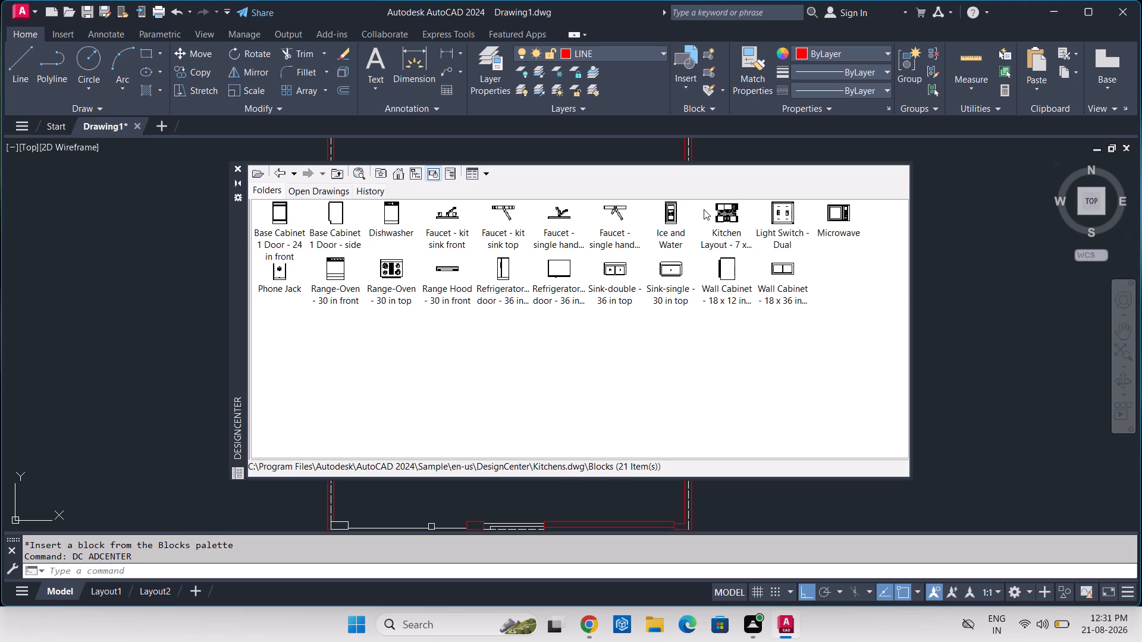
pyautogui.click(275, 172)
pyautogui.click(238, 168)
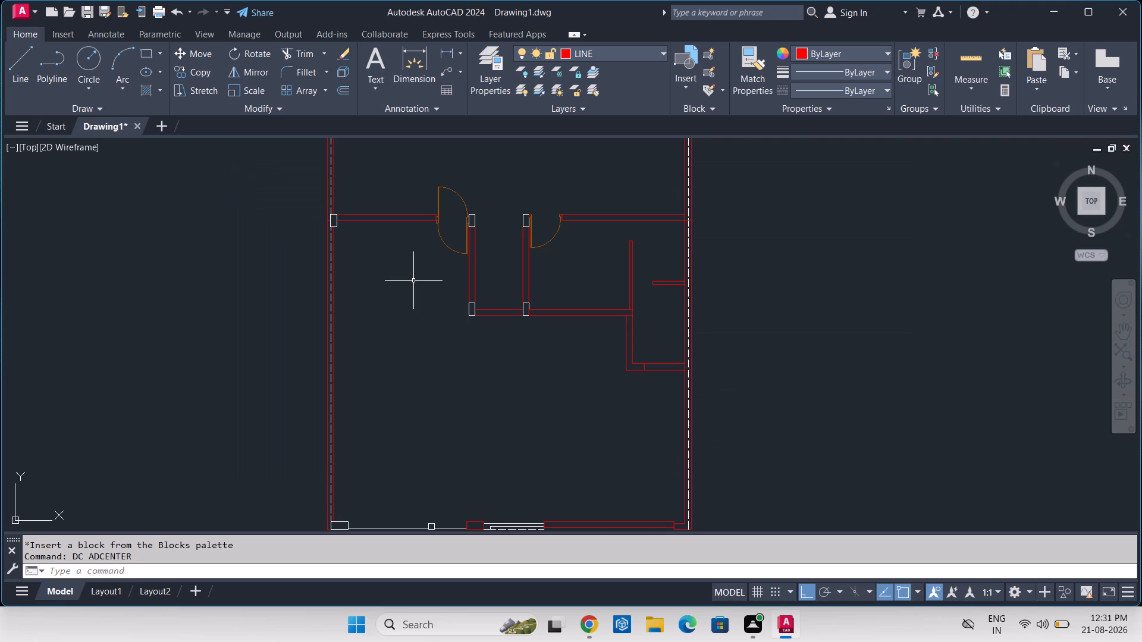
# Search the recent blocks for a wardrobe using the filter WARDRB, and clear the filter.
pyautogui.write('I')
pyautogui.press('space')
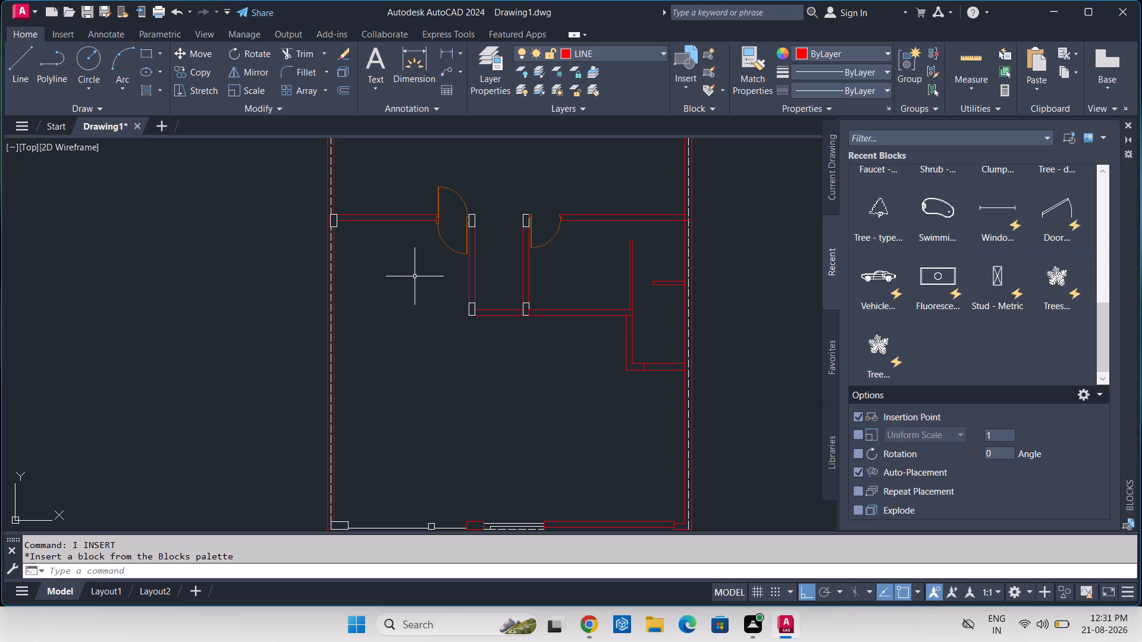
pyautogui.click(890, 140)
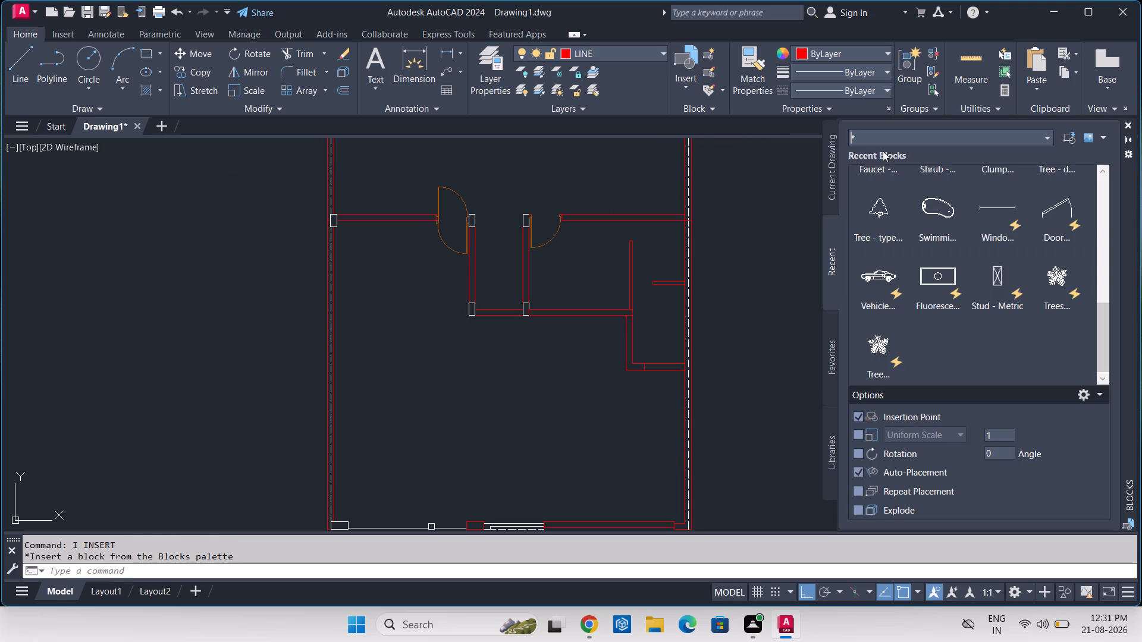
pyautogui.write('WAR')
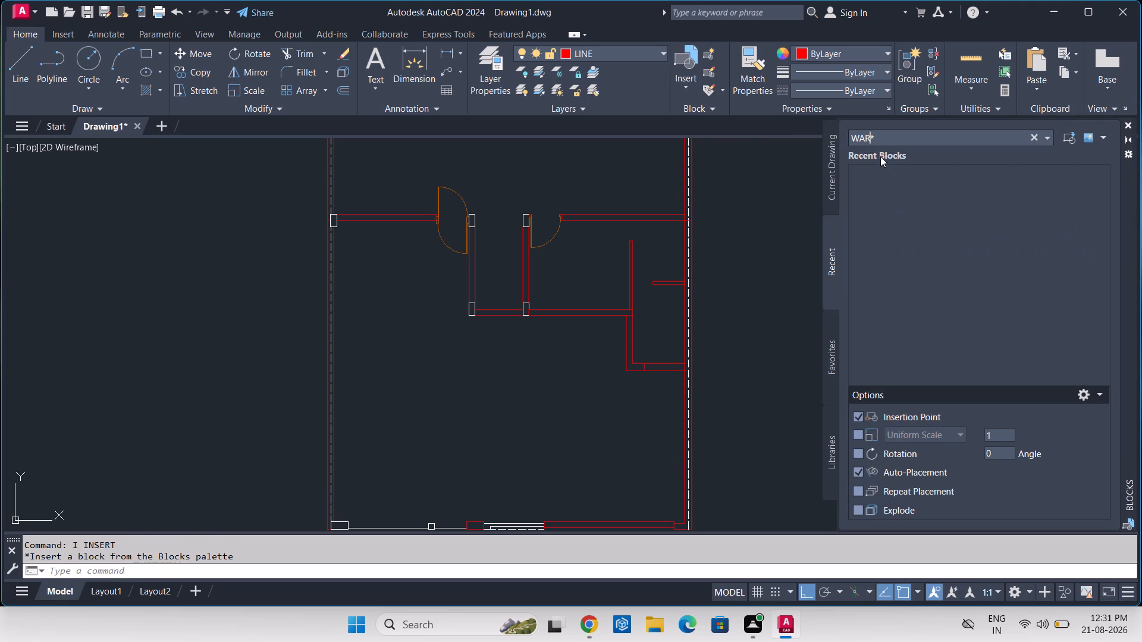
pyautogui.write('DR')
pyautogui.press('b')
pyautogui.click(1034, 138)
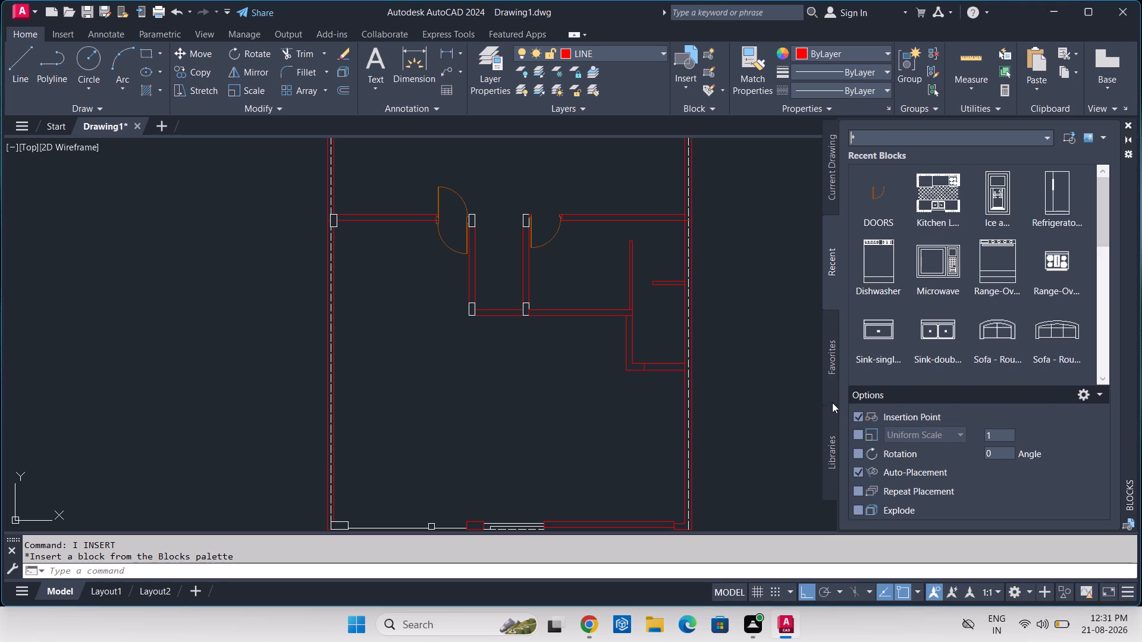
# Look through the Documents folder for a block library file, cancel the selection, and close the block browser.
pyautogui.click(833, 435)
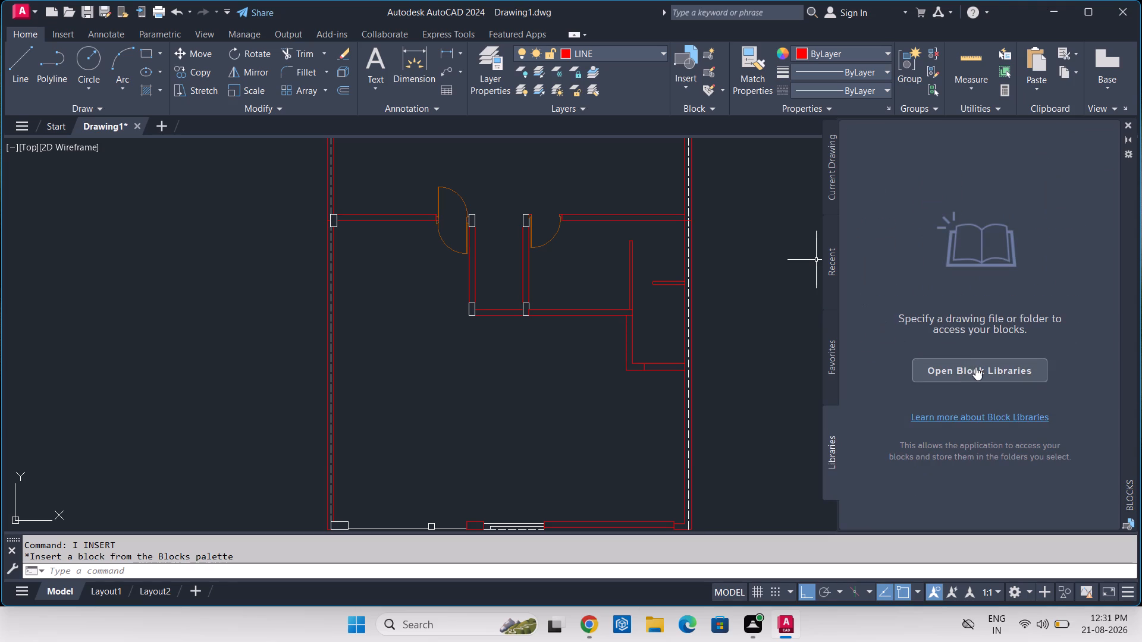
pyautogui.click(977, 372)
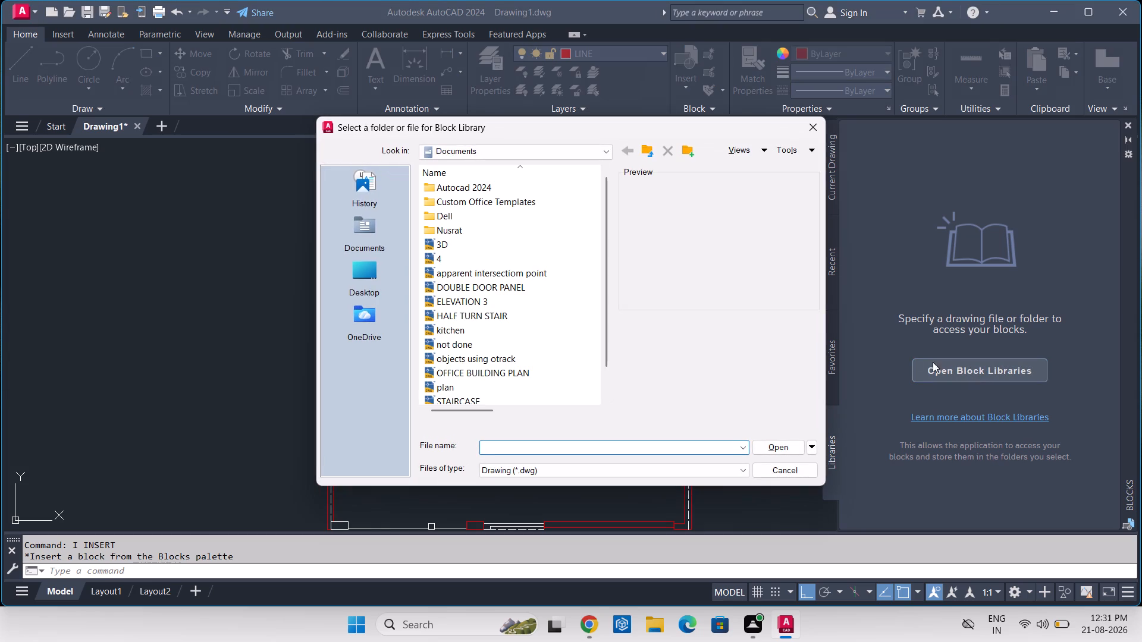
pyautogui.click(821, 128)
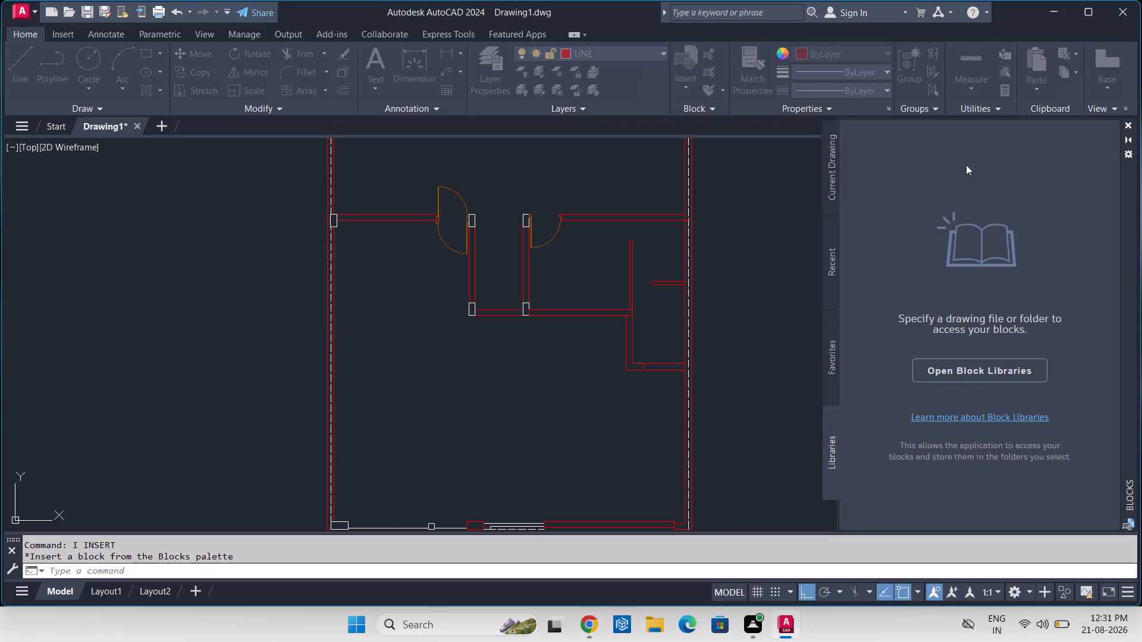
pyautogui.click(1131, 124)
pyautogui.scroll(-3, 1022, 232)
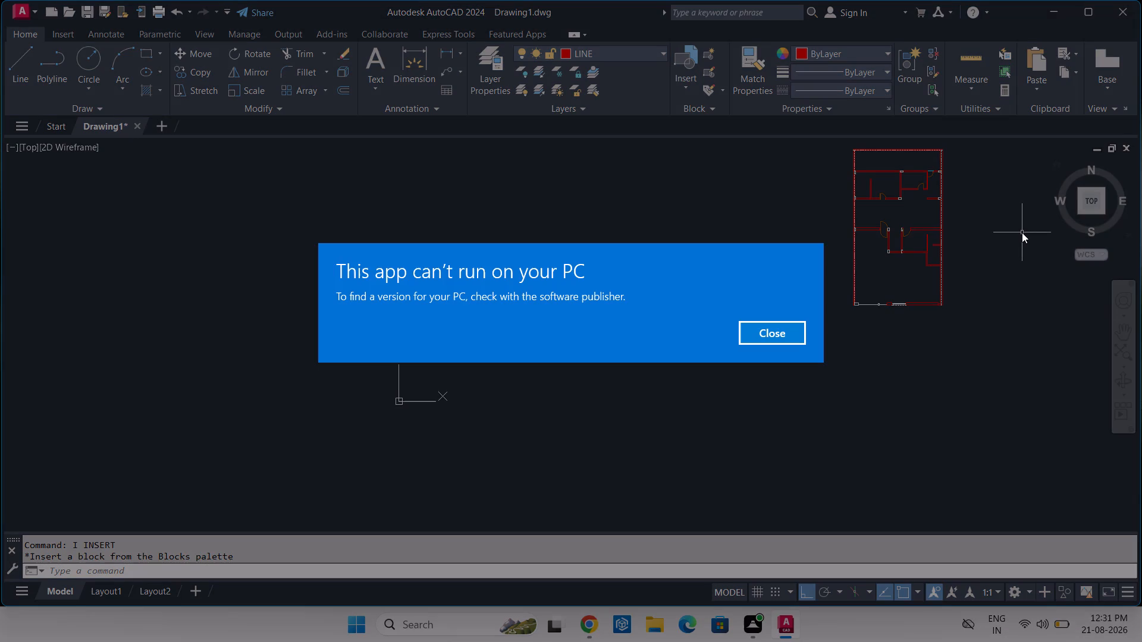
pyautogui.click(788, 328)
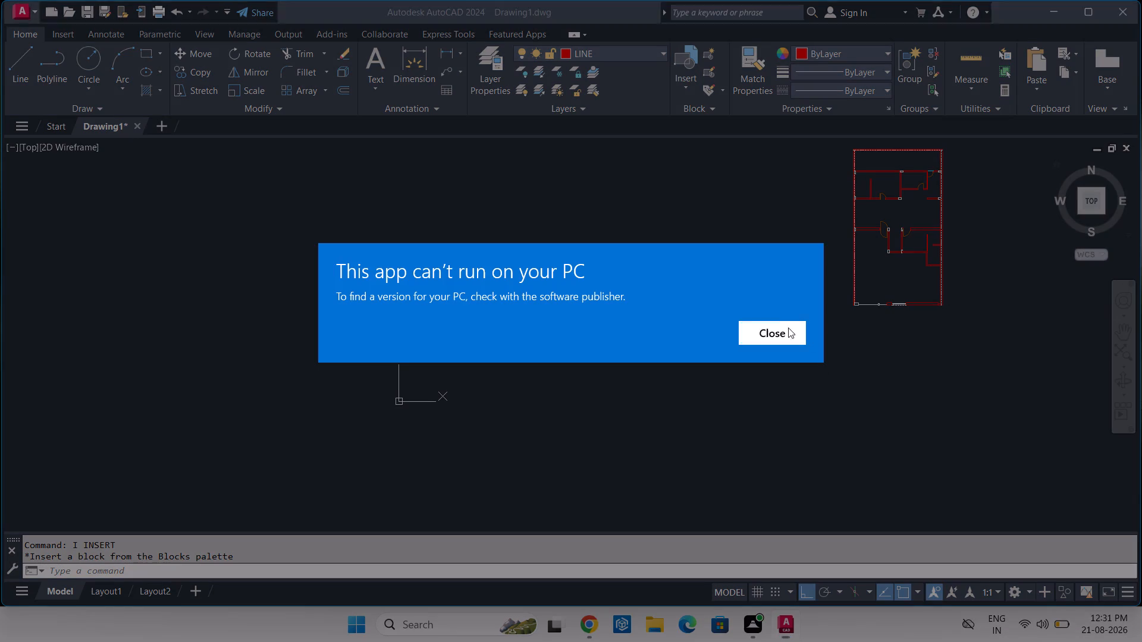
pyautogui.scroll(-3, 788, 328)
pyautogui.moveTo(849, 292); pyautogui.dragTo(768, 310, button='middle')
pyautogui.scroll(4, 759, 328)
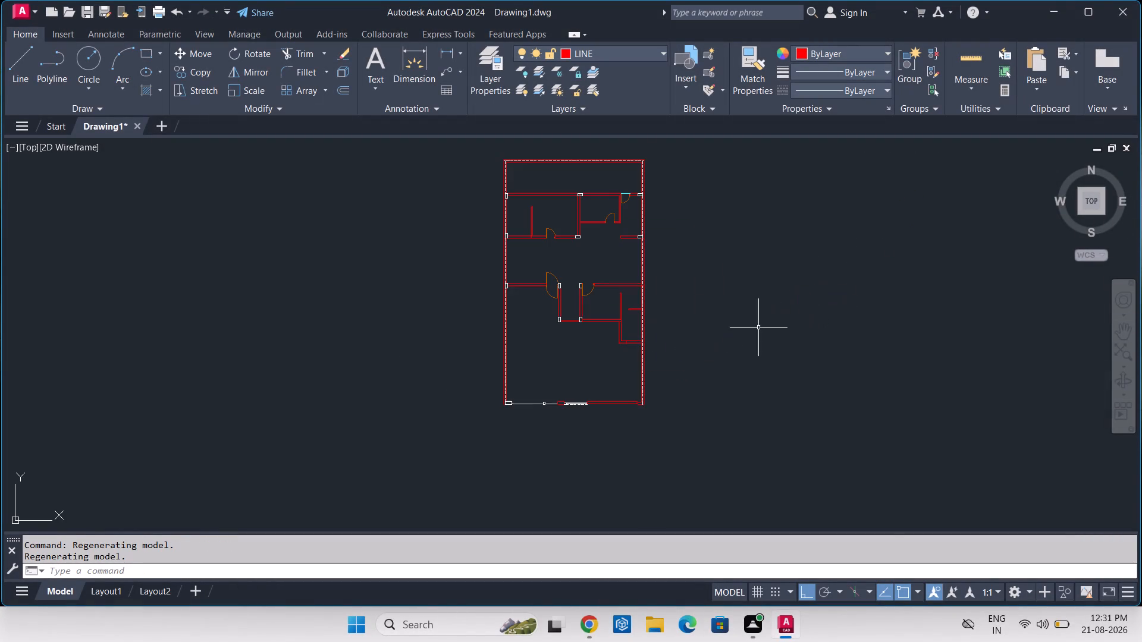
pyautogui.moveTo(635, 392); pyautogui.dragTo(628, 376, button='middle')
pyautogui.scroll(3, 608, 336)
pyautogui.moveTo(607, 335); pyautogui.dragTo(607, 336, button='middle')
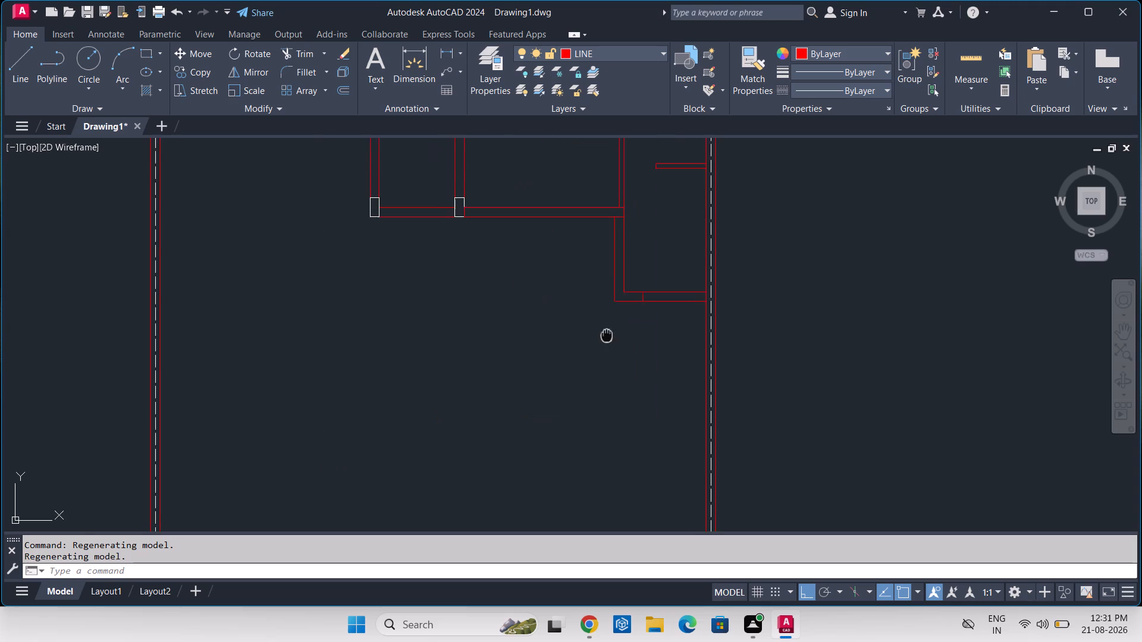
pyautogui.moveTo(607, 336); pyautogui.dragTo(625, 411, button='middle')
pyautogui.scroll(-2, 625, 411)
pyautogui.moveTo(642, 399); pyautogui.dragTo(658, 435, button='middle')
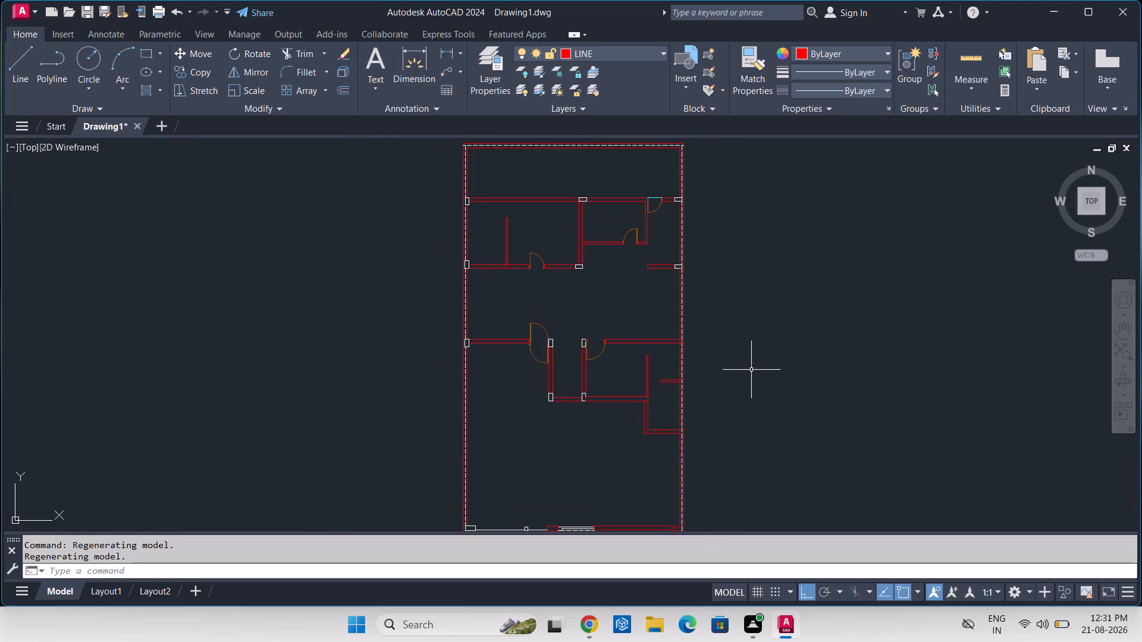
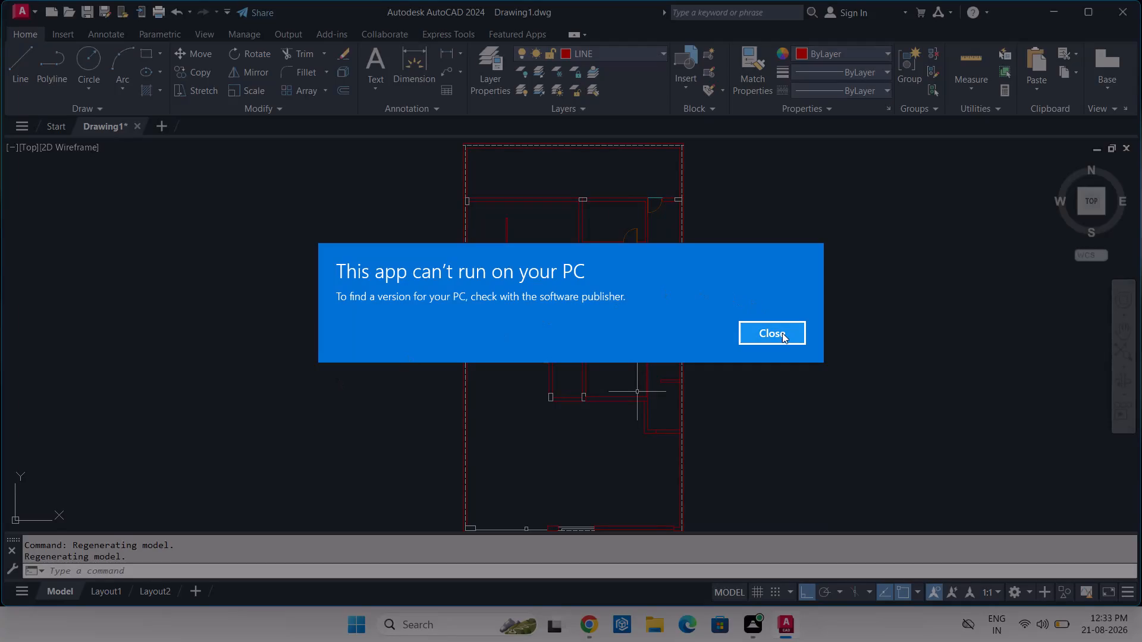
# Dismiss the Windows app compatibility message covering the drawing.
pyautogui.click(782, 333)
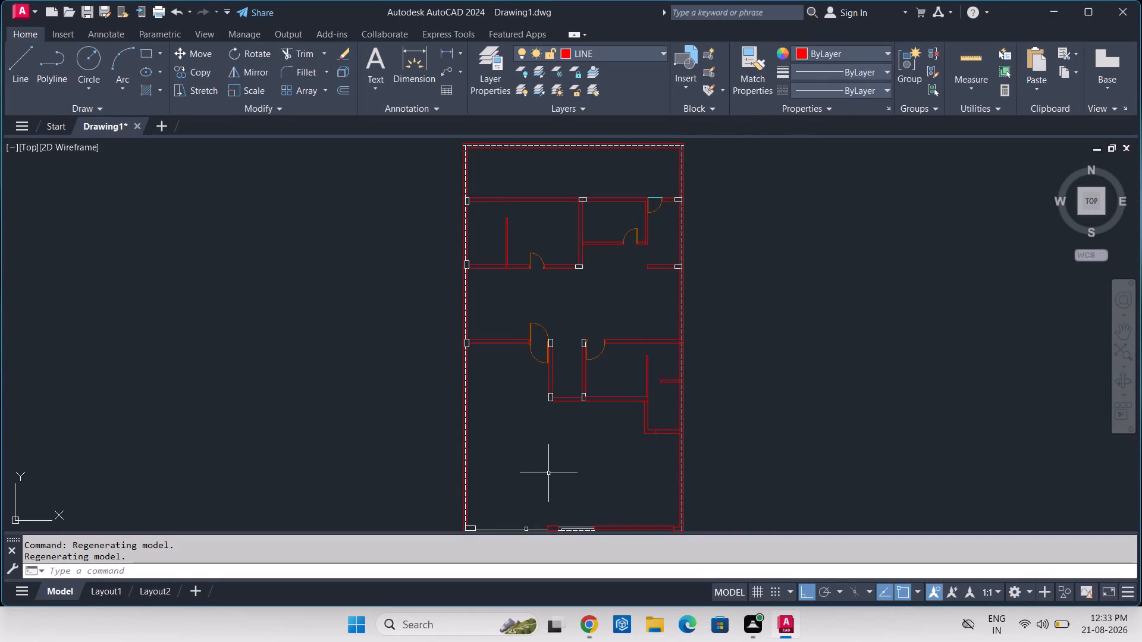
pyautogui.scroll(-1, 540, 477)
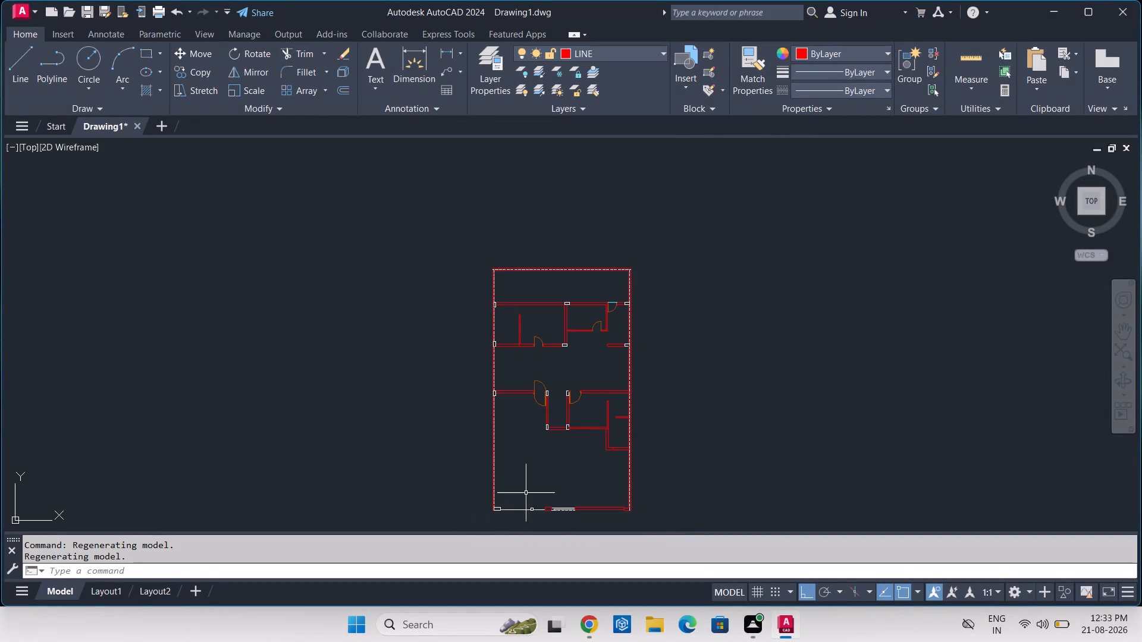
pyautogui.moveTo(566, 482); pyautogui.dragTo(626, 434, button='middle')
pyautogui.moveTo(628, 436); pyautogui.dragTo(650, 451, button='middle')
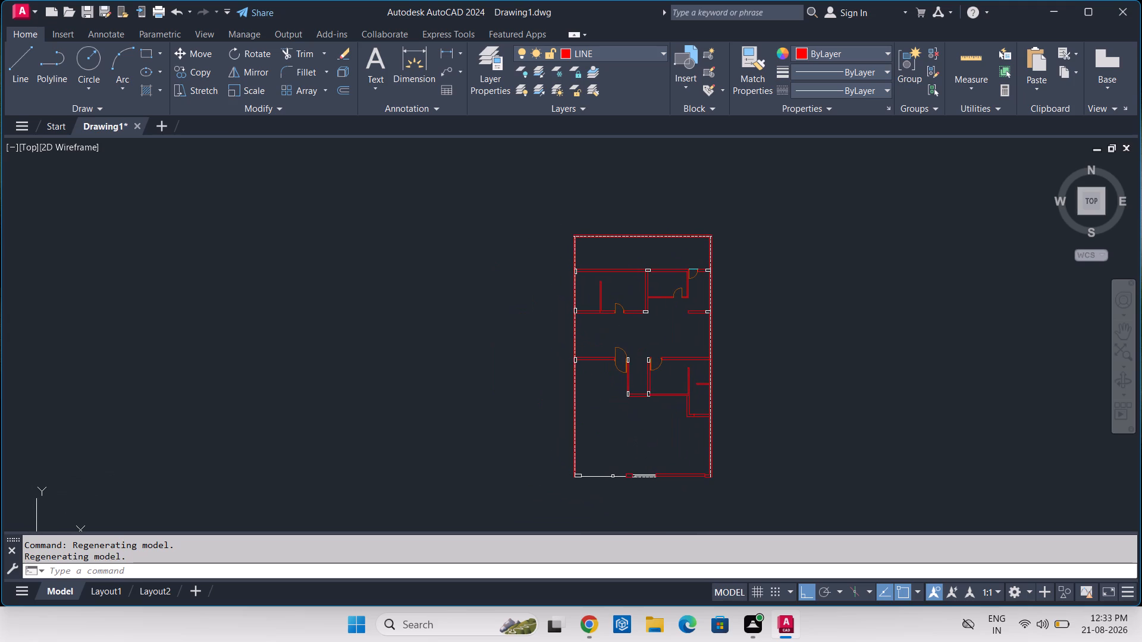
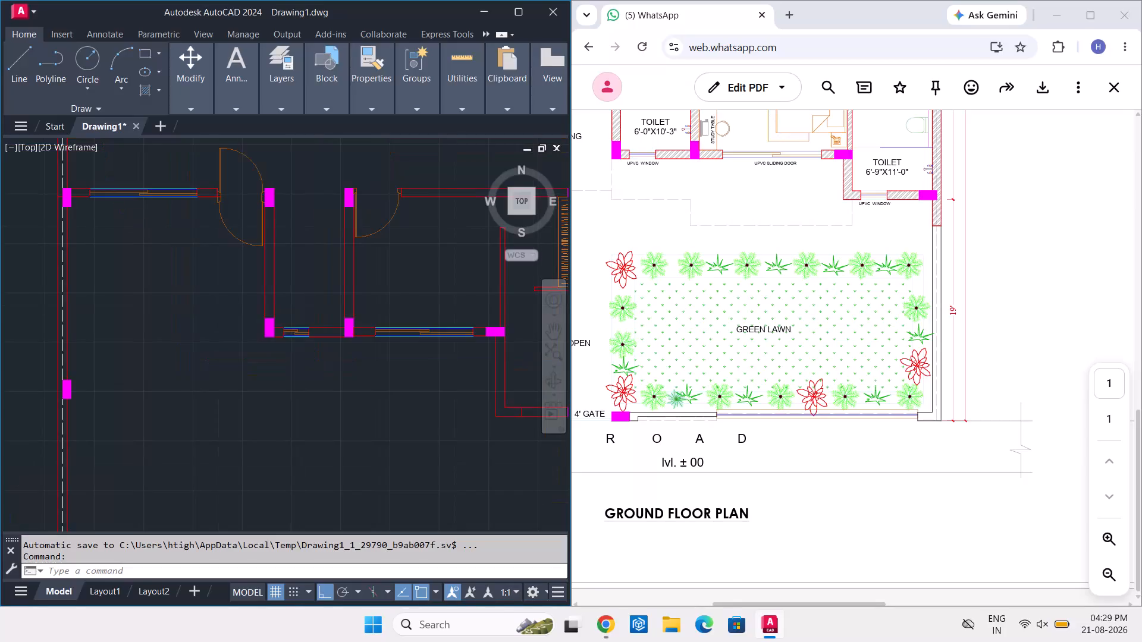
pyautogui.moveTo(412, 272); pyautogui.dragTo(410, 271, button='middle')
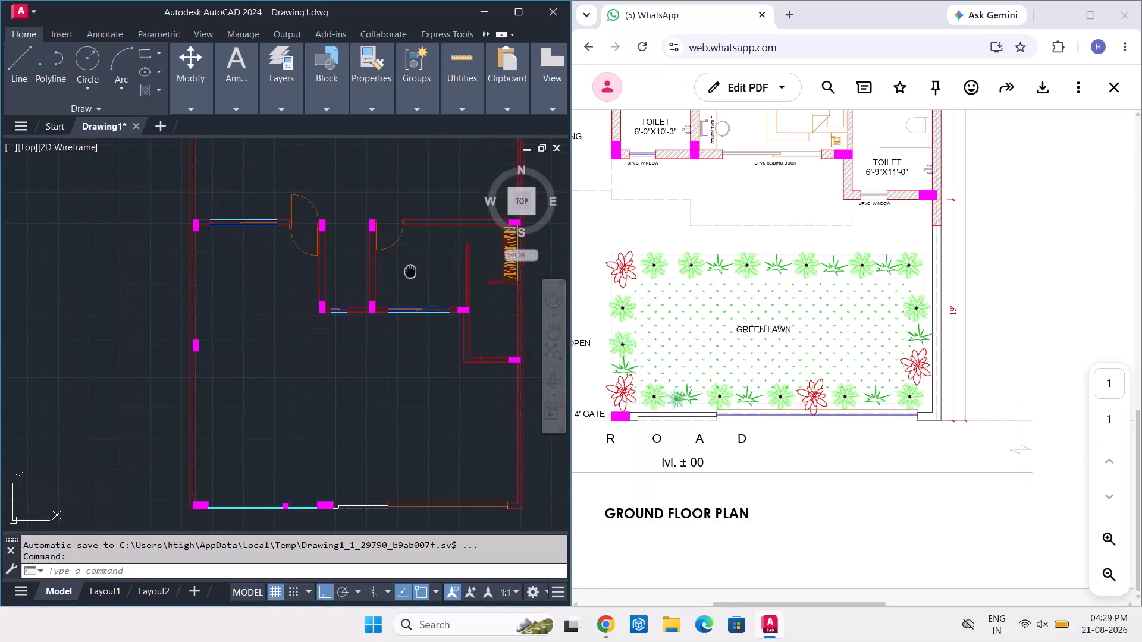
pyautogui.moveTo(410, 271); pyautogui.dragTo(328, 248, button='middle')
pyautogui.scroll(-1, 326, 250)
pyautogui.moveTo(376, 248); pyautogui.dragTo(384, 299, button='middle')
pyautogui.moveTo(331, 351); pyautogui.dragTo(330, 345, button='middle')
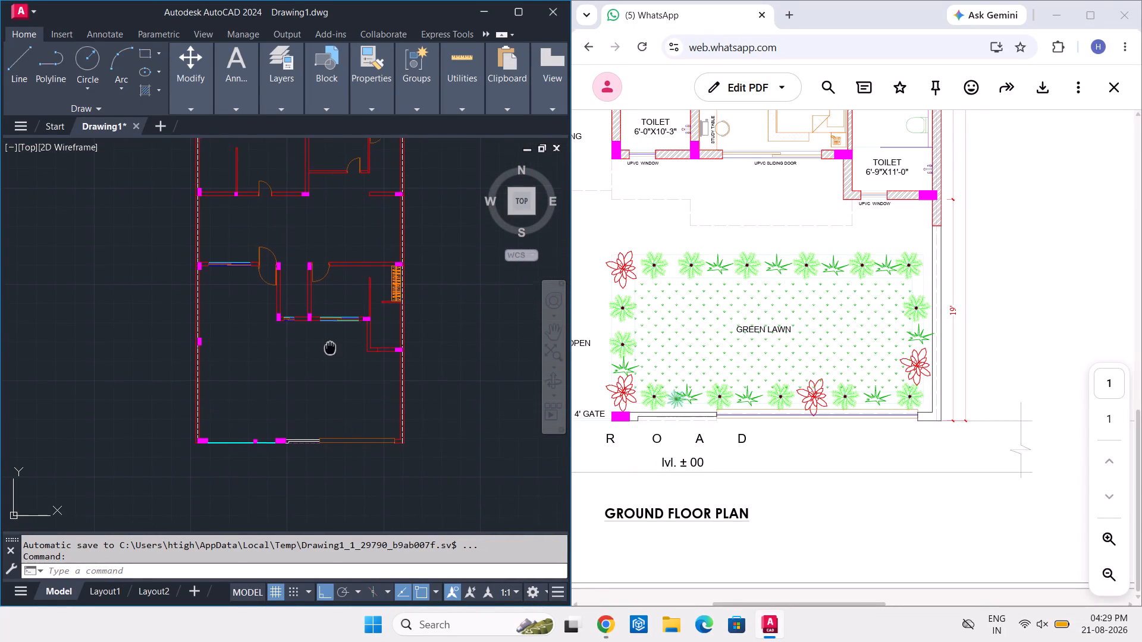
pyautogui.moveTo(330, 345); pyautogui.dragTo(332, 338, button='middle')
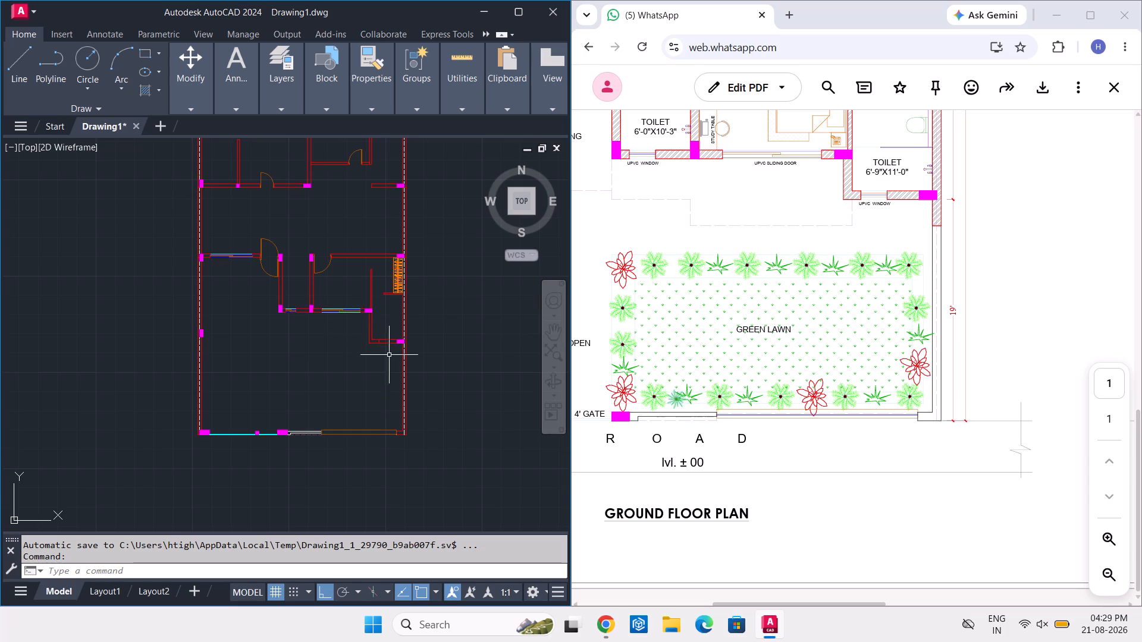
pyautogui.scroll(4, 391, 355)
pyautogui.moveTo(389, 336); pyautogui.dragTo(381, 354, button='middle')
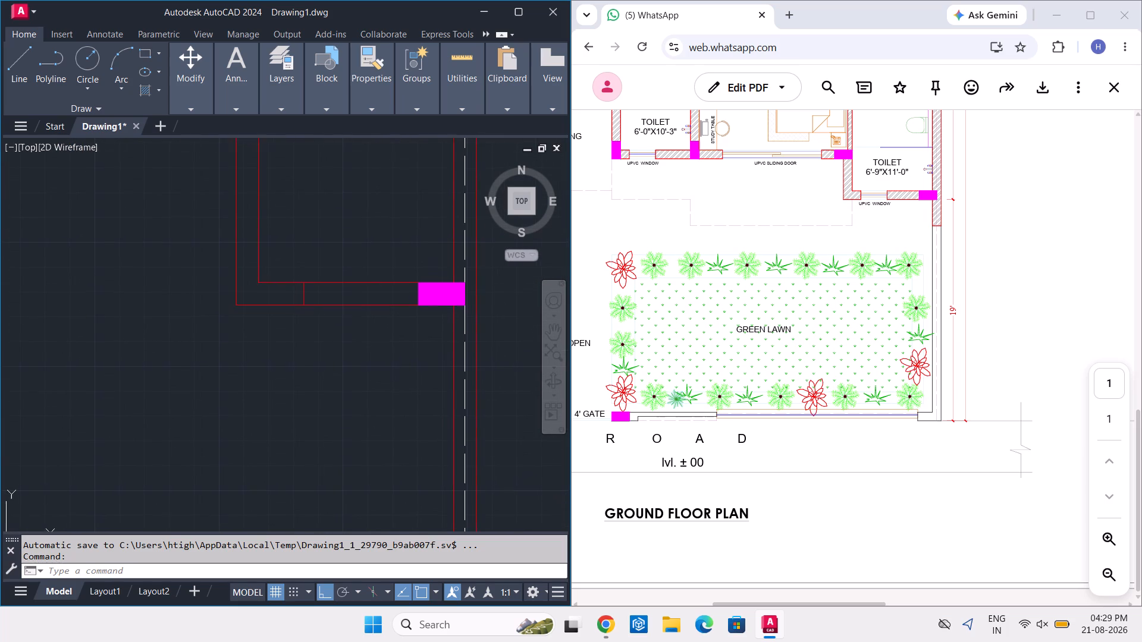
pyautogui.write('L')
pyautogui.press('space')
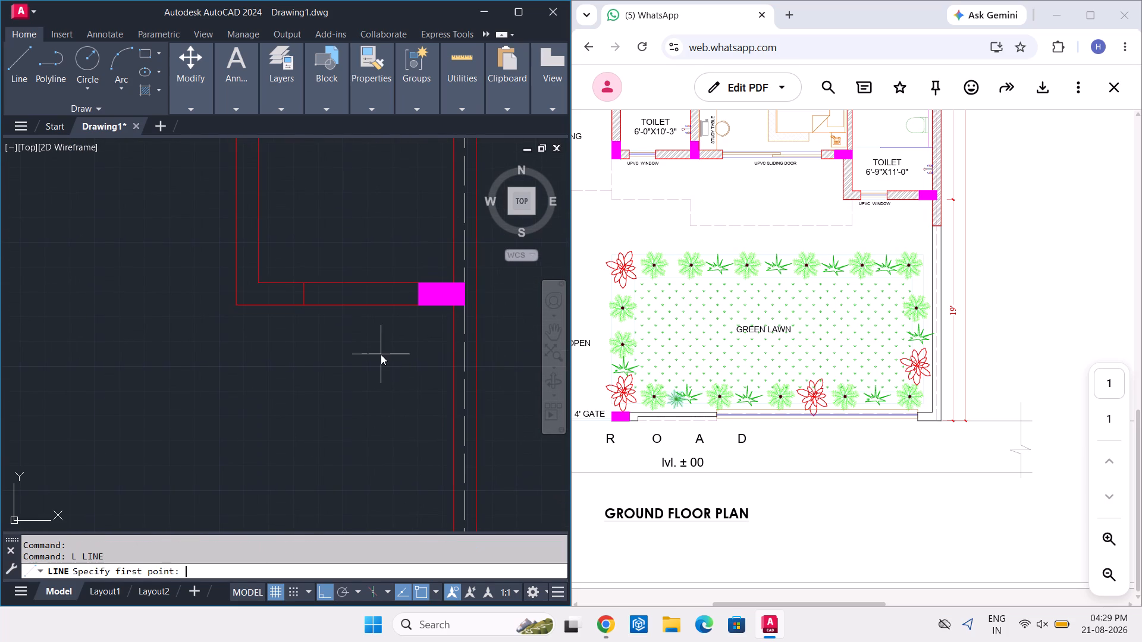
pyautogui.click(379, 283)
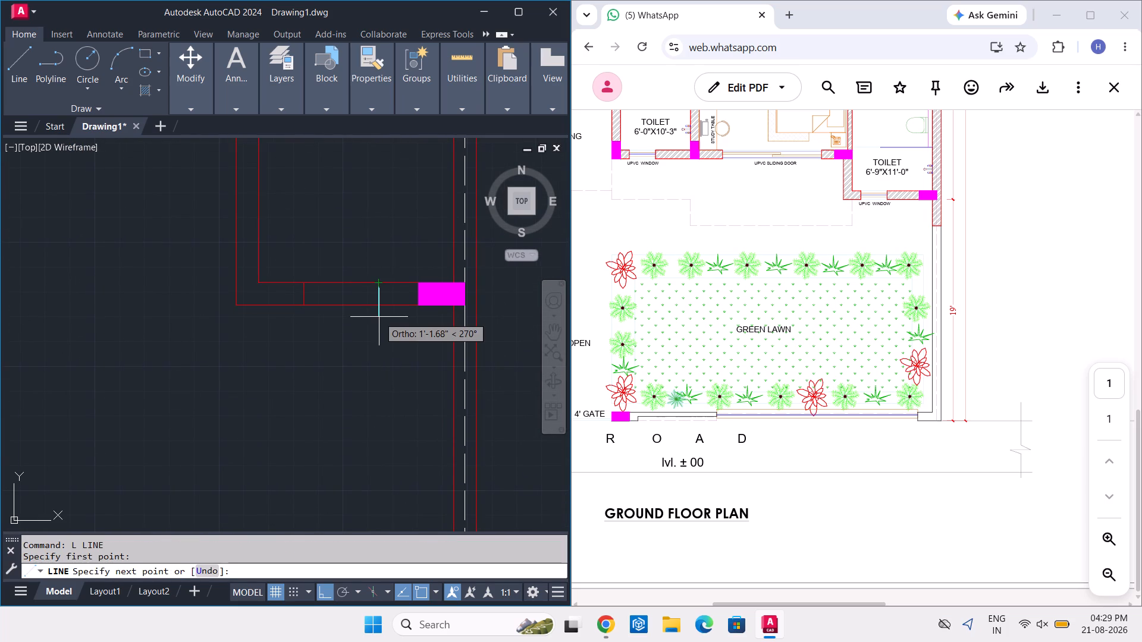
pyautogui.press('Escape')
# Make the LINE layer current and draw a jamb line across the lower toilet wall, just beside its inside corner.
pyautogui.click(283, 111)
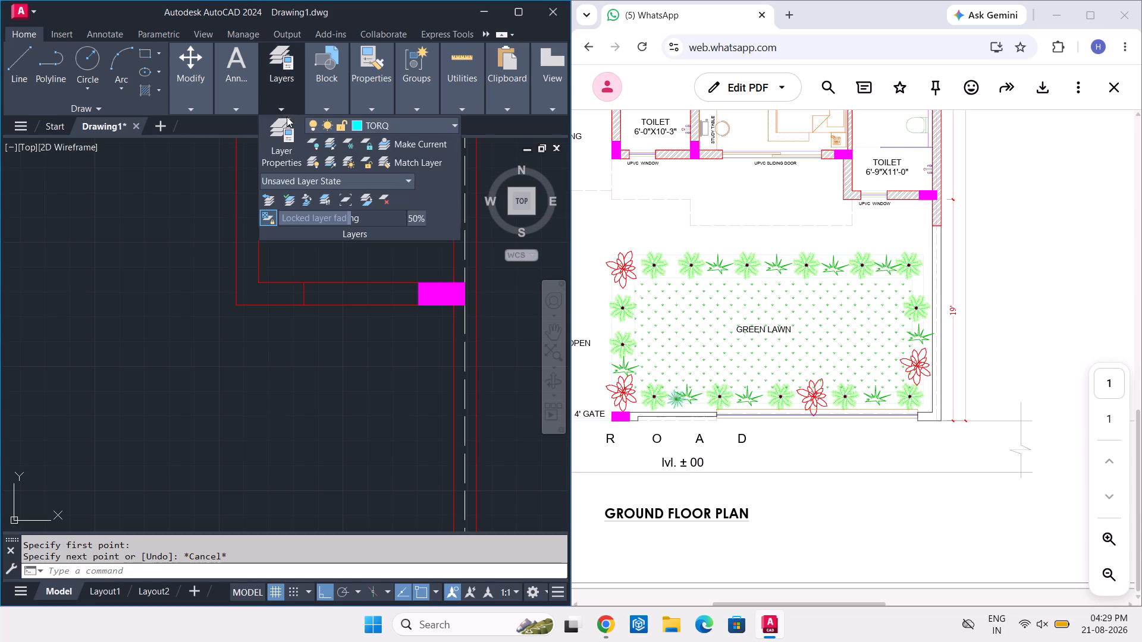
pyautogui.click(385, 123)
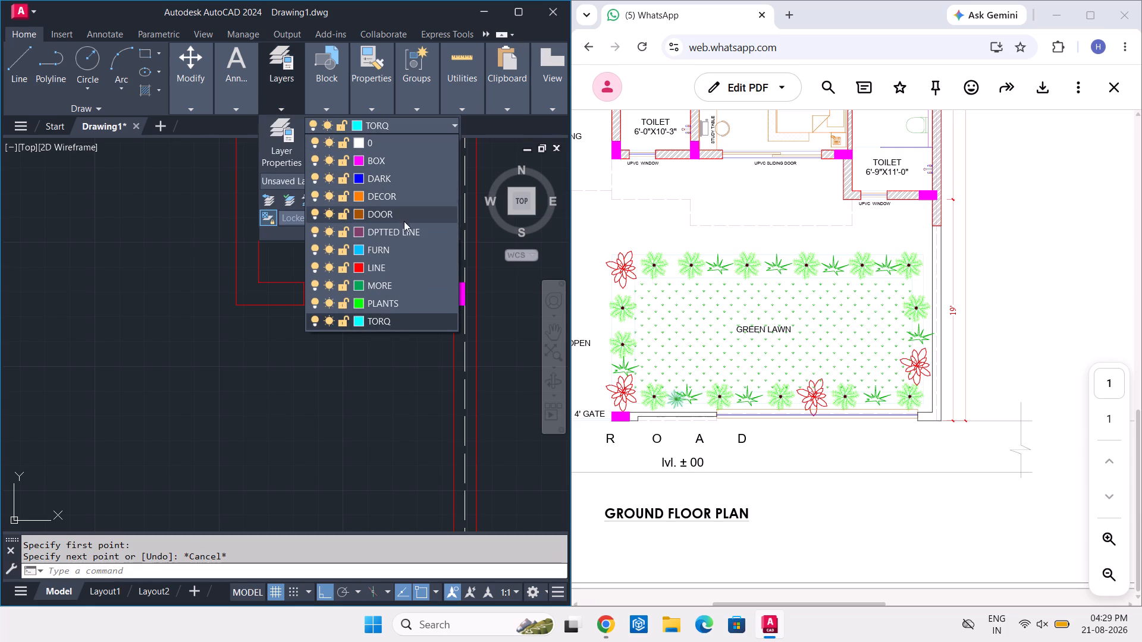
pyautogui.click(406, 272)
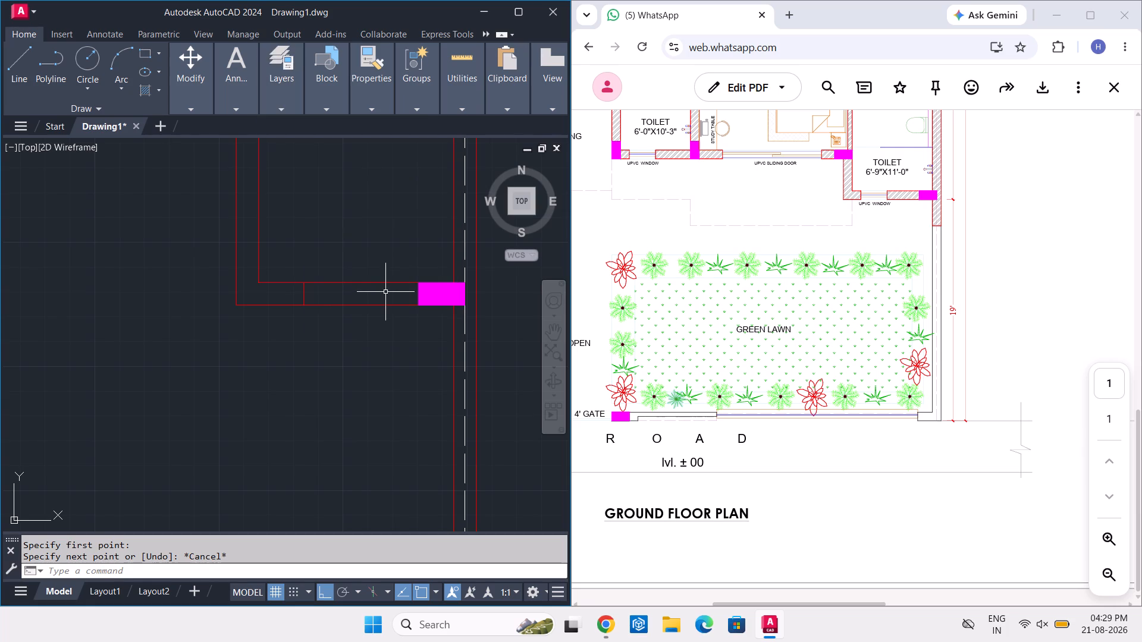
pyautogui.write('L')
pyautogui.press('space')
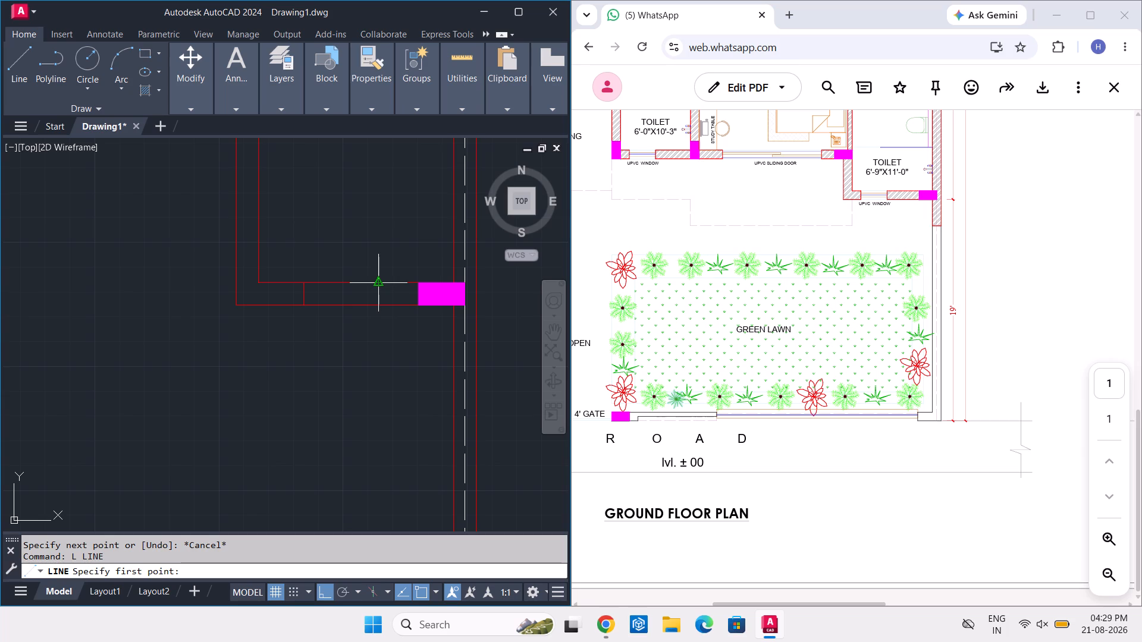
pyautogui.click(277, 282)
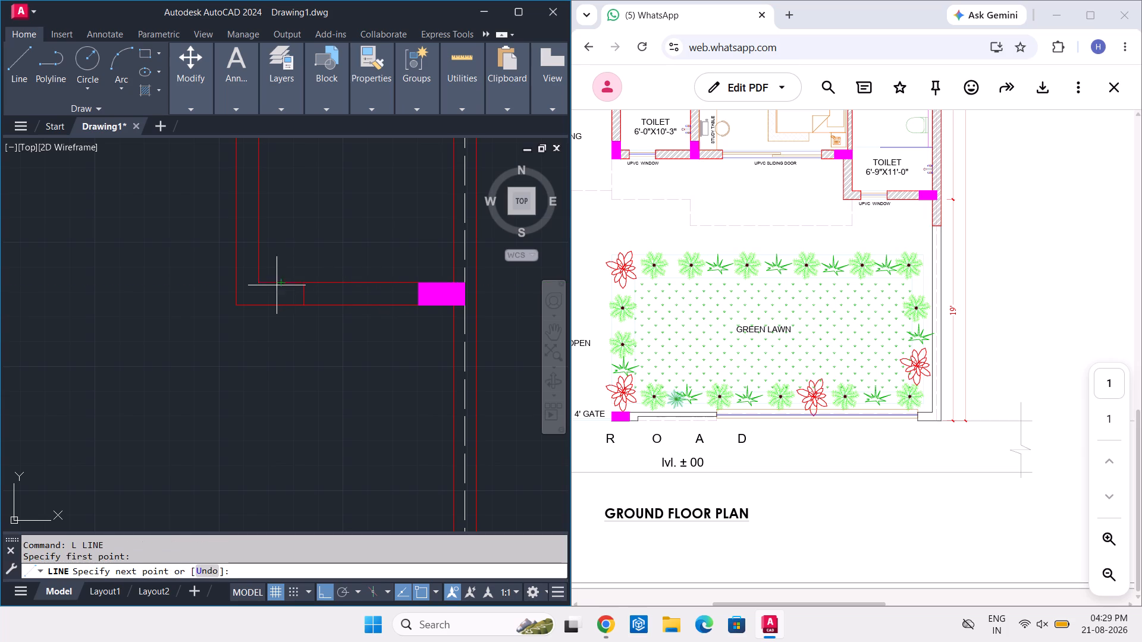
pyautogui.click(278, 308)
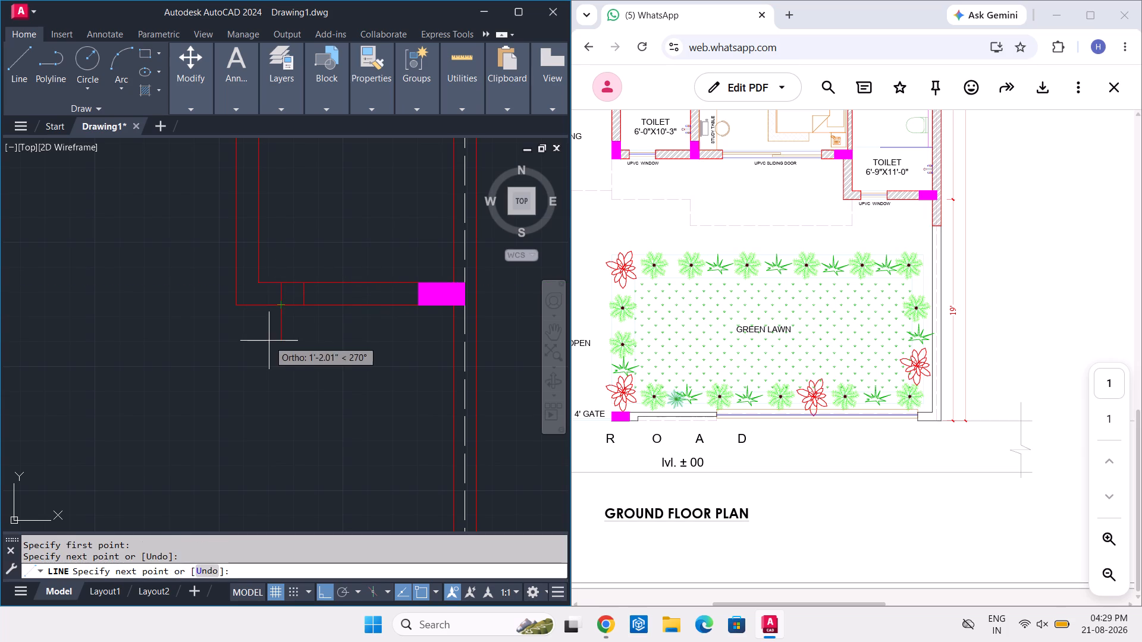
pyautogui.press('space')
# Erase the old cross line in the lower toilet wall, on the column side of the new jamb line.
pyautogui.click(305, 293)
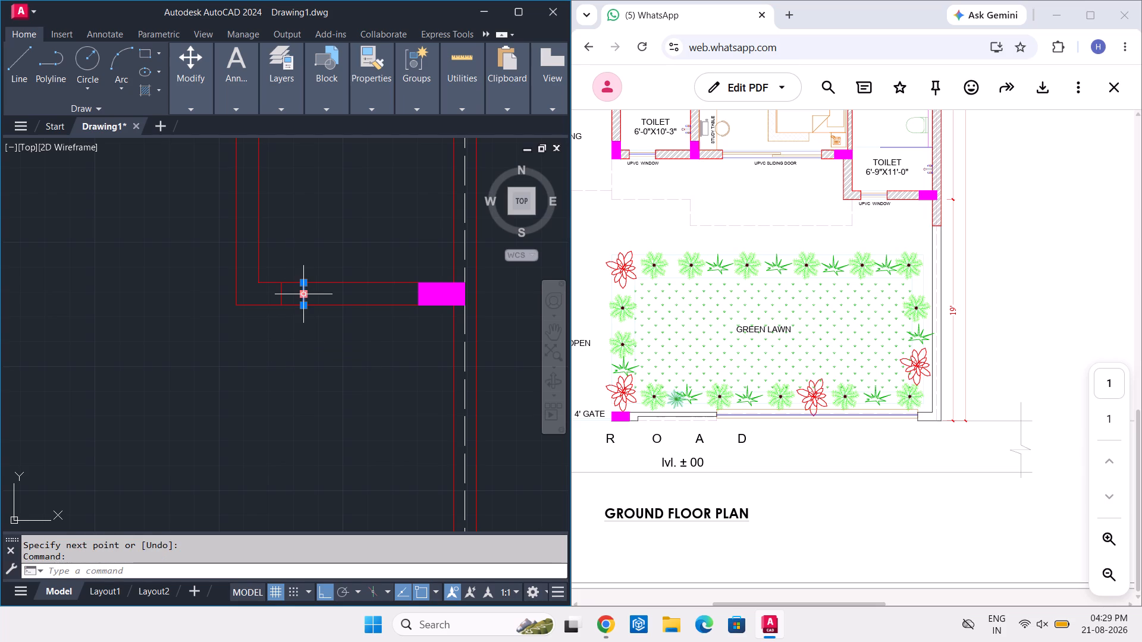
pyautogui.press('Delete')
# Draw a second jamb line across the lower toilet wall, between the first jamb line and the magenta column.
pyautogui.press('l')
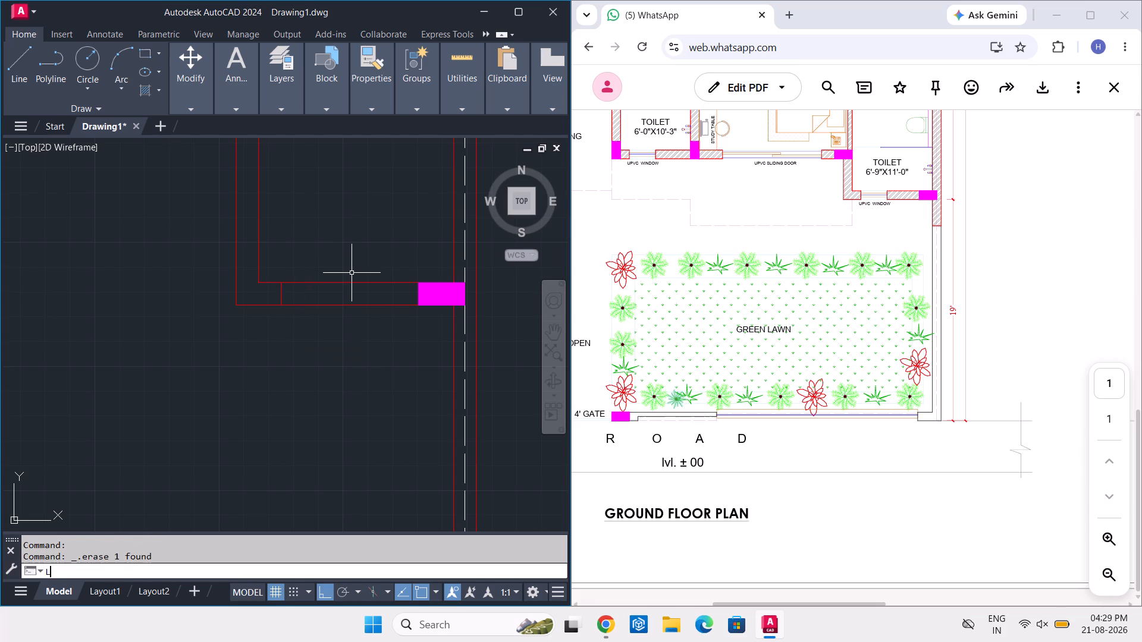
pyautogui.press('space')
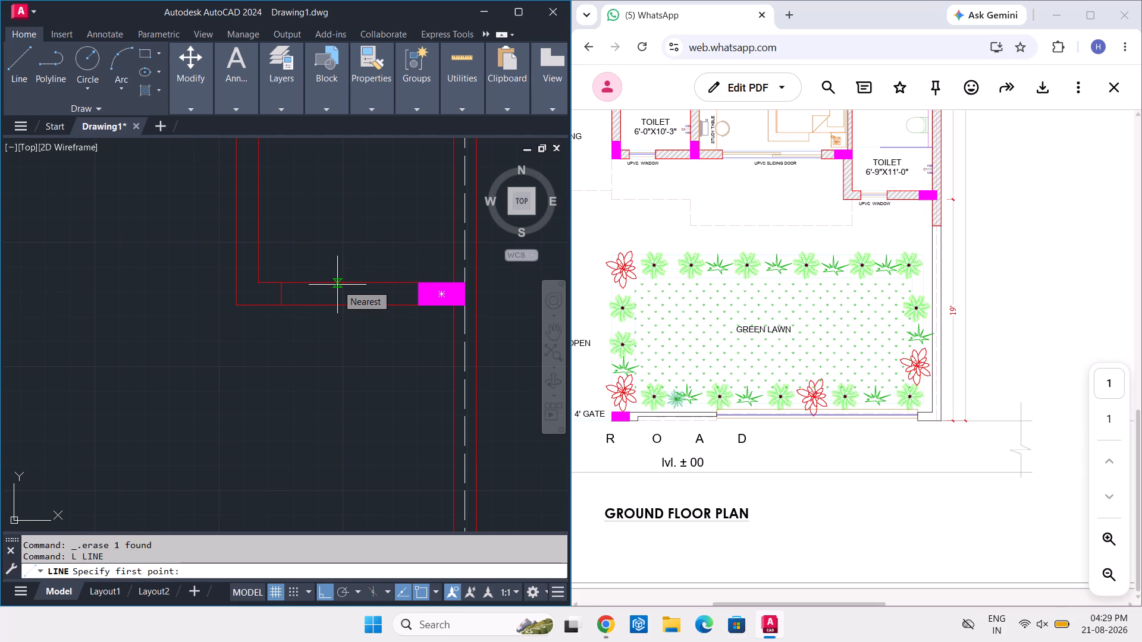
pyautogui.click(335, 284)
pyautogui.click(338, 303)
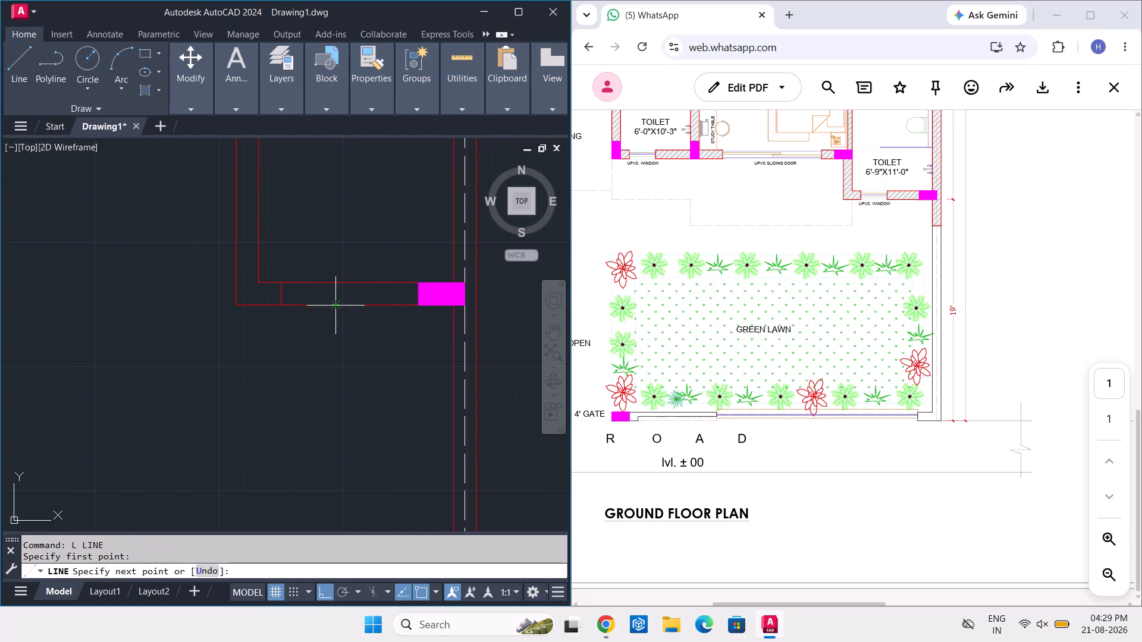
pyautogui.press('Escape')
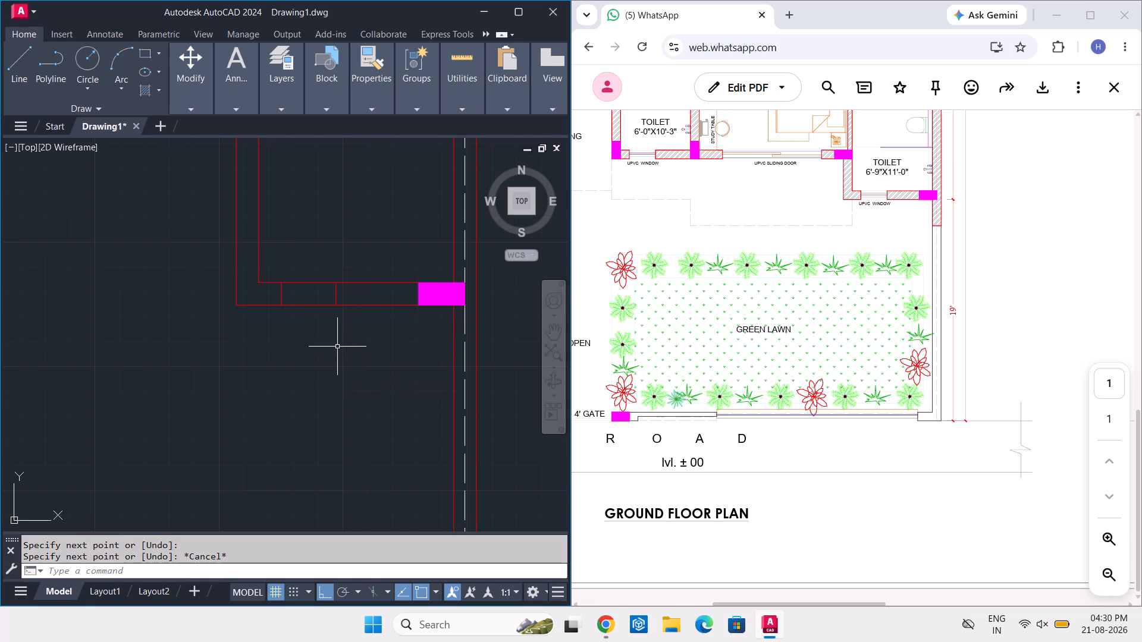
# Trim both wall lines between the two jamb lines to cut the toilet window opening.
pyautogui.write('TR')
pyautogui.press('space')
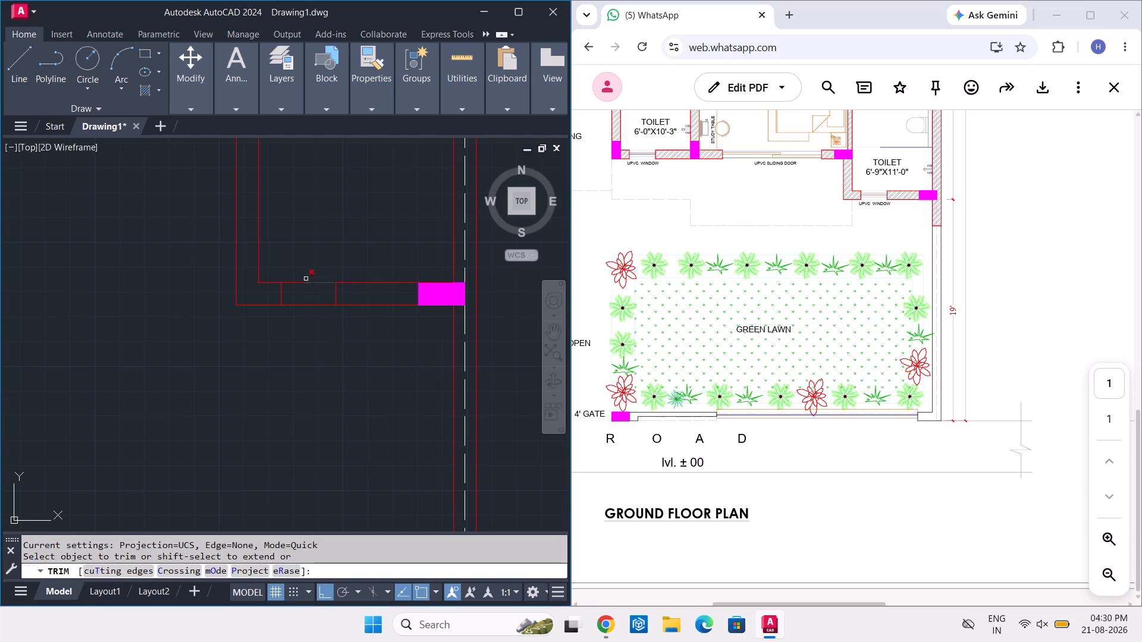
pyautogui.click(306, 279)
pyautogui.click(303, 311)
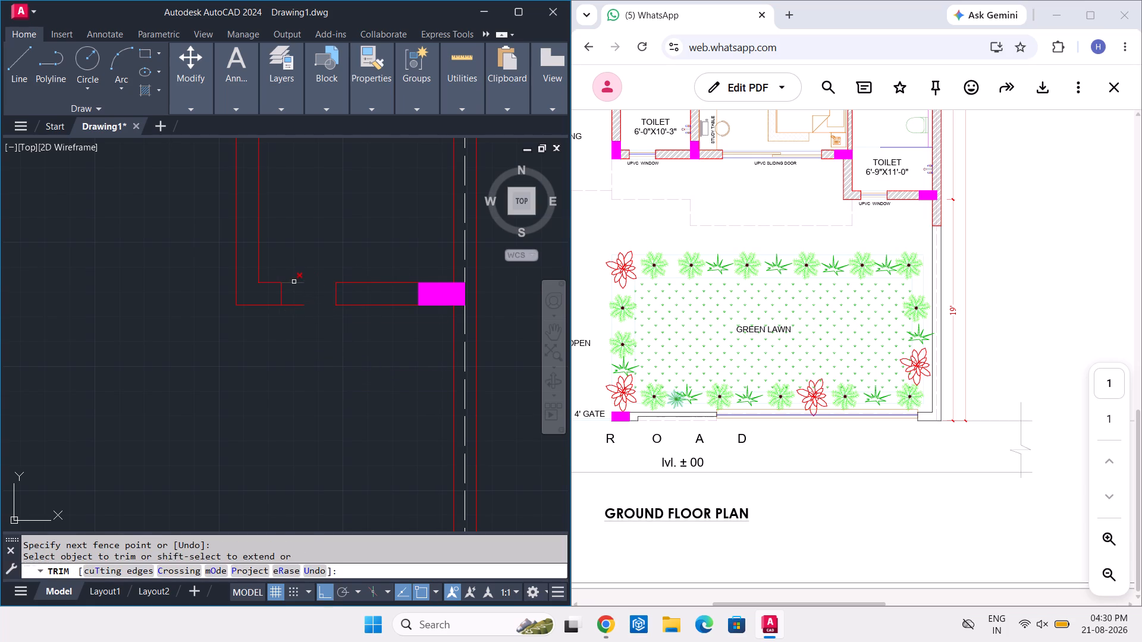
pyautogui.click(294, 282)
pyautogui.click(292, 306)
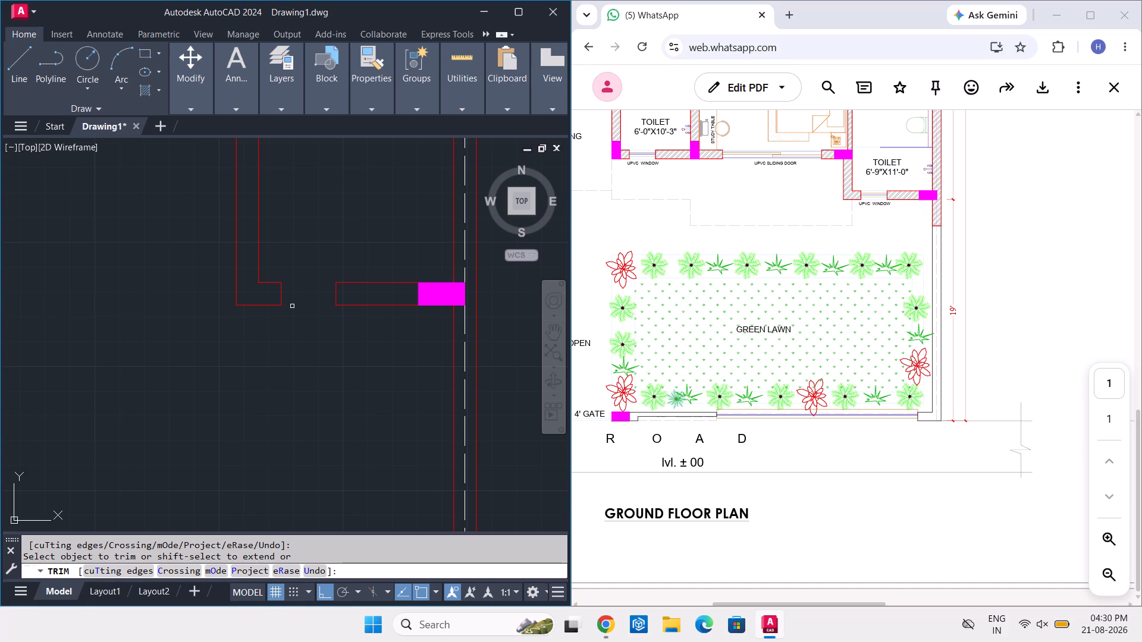
pyautogui.press('Escape')
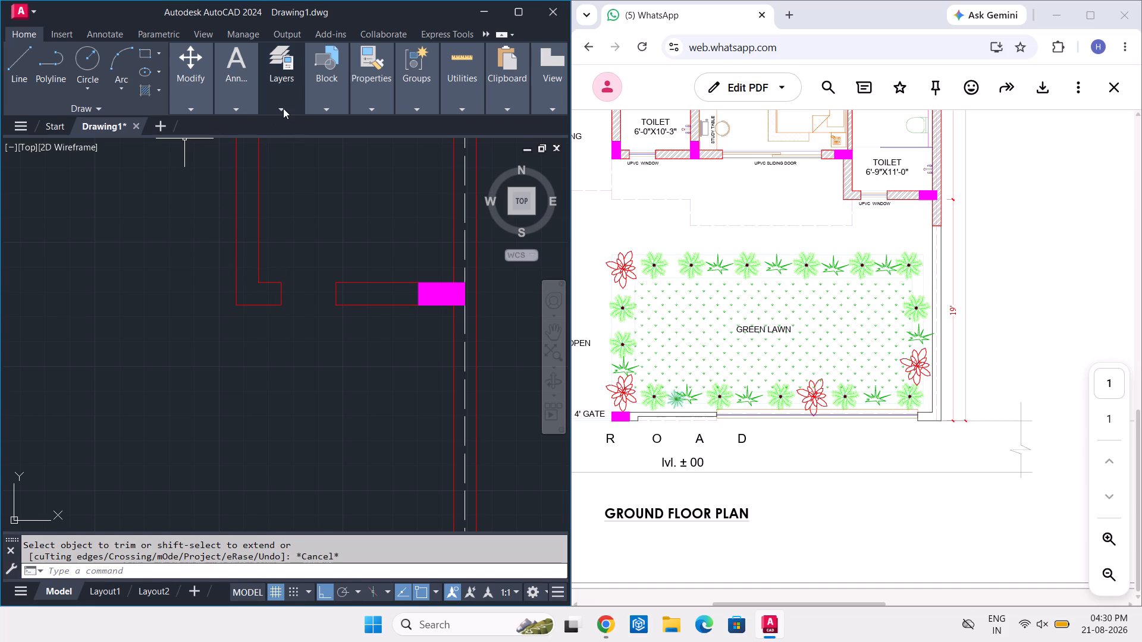
# Make the TORQ layer current and draw two horizontal window lines joining the jambs along both faces of the opening.
pyautogui.click(283, 108)
pyautogui.click(381, 125)
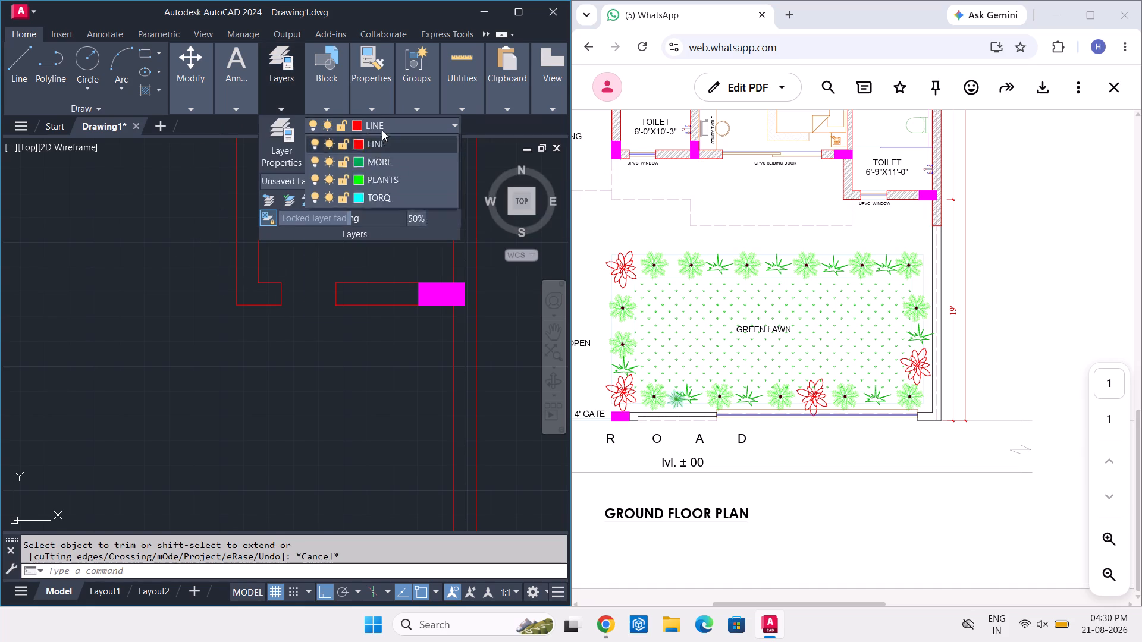
pyautogui.click(415, 318)
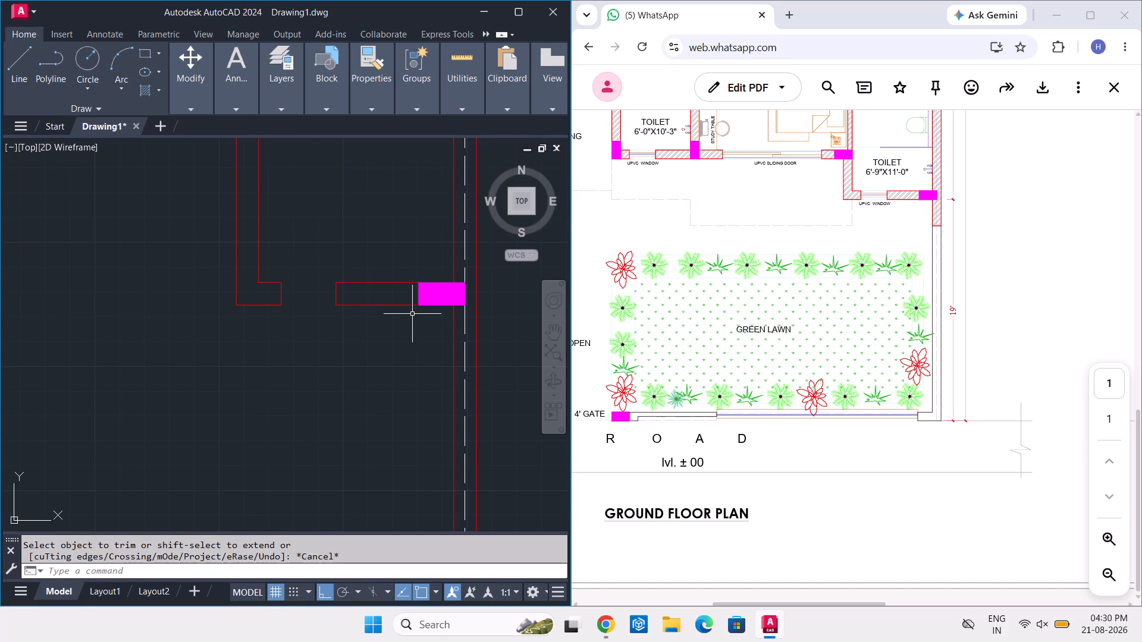
pyautogui.press('l')
pyautogui.press('space')
pyautogui.click(278, 287)
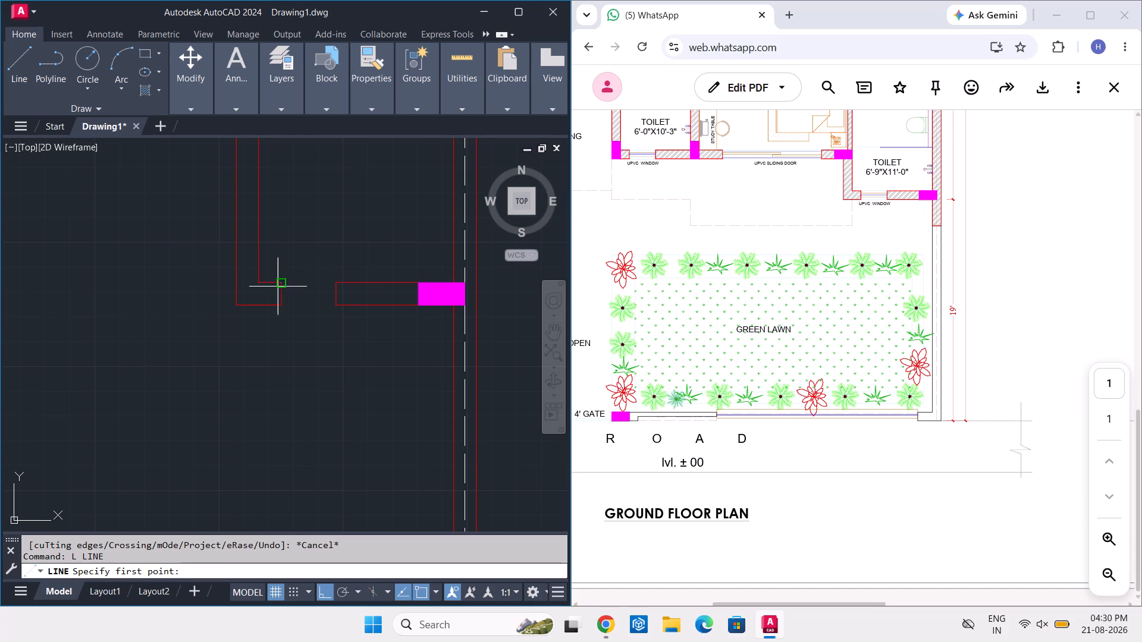
pyautogui.click(334, 286)
pyautogui.press('space')
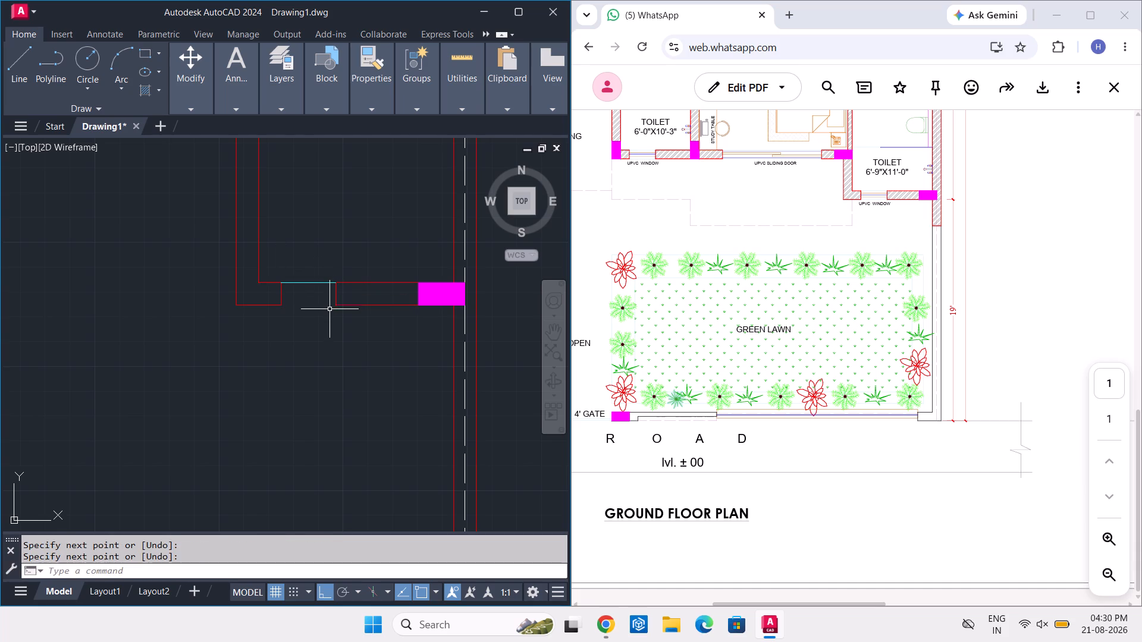
pyautogui.press('space')
pyautogui.click(334, 308)
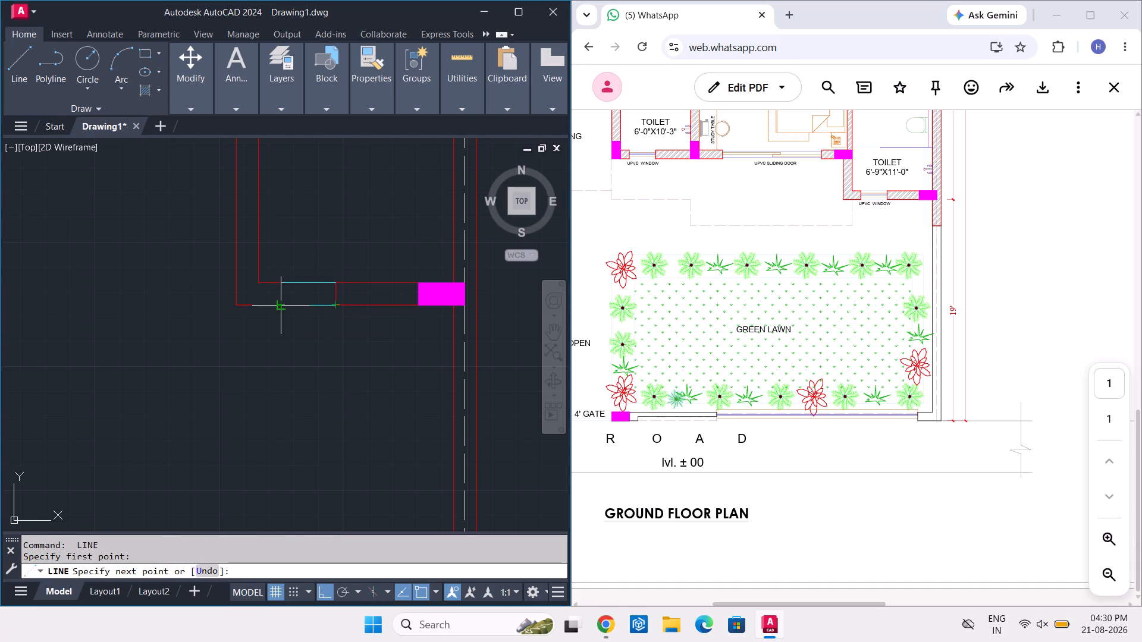
pyautogui.click(278, 307)
pyautogui.press('space')
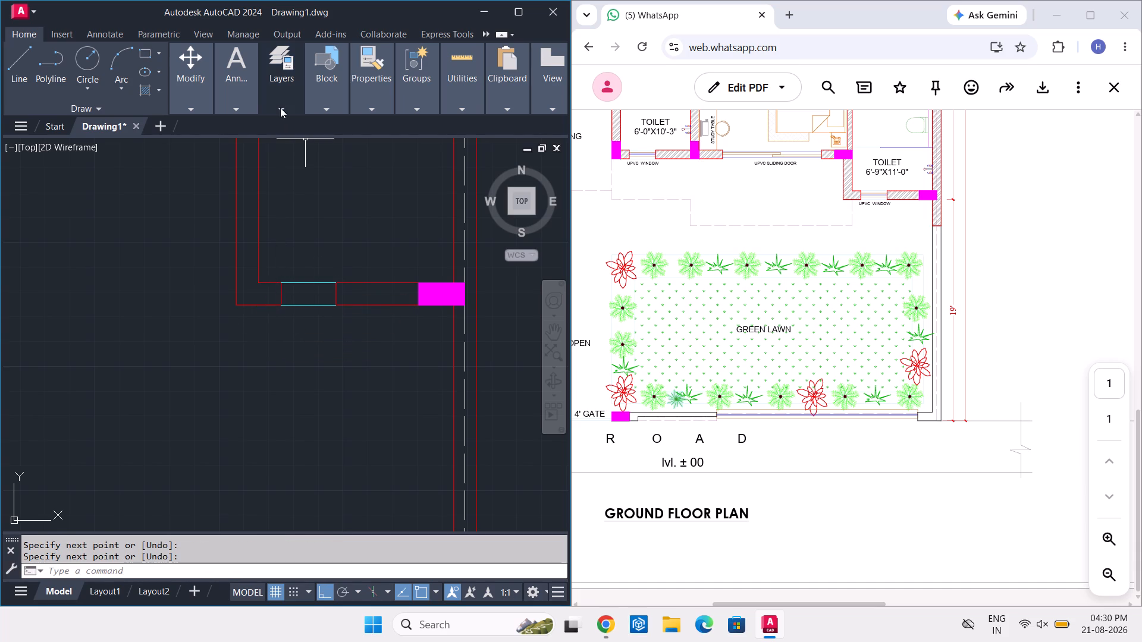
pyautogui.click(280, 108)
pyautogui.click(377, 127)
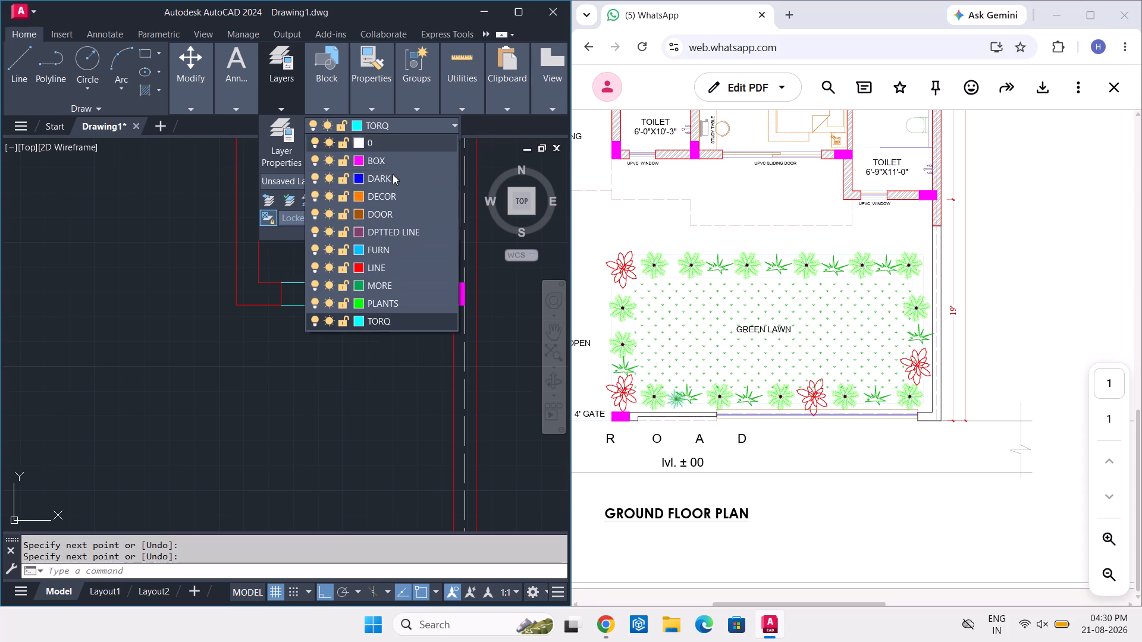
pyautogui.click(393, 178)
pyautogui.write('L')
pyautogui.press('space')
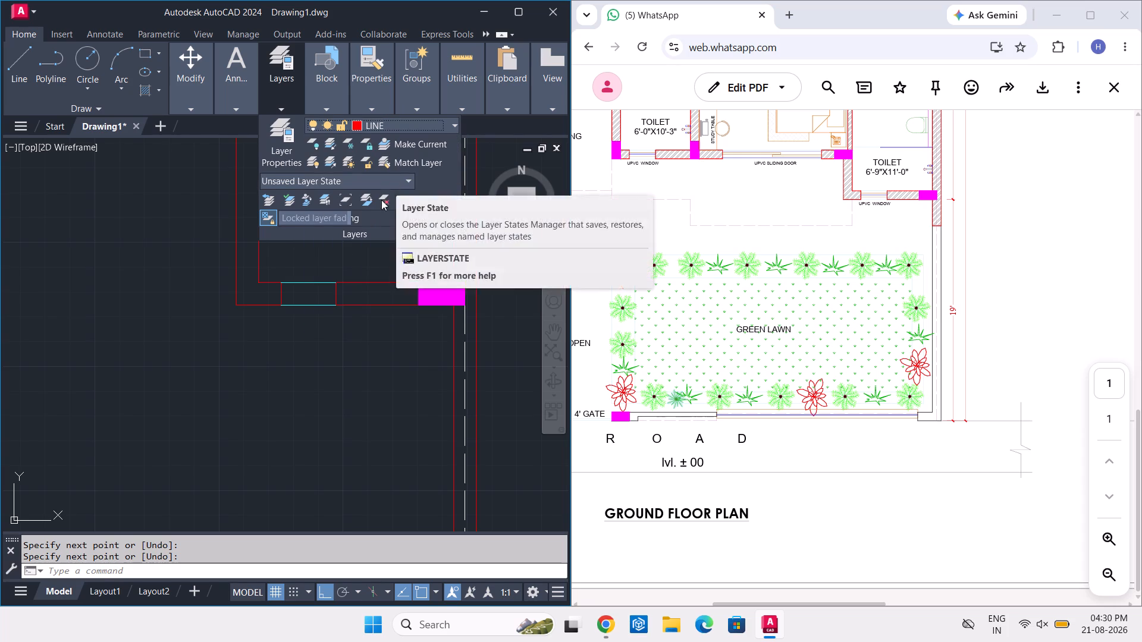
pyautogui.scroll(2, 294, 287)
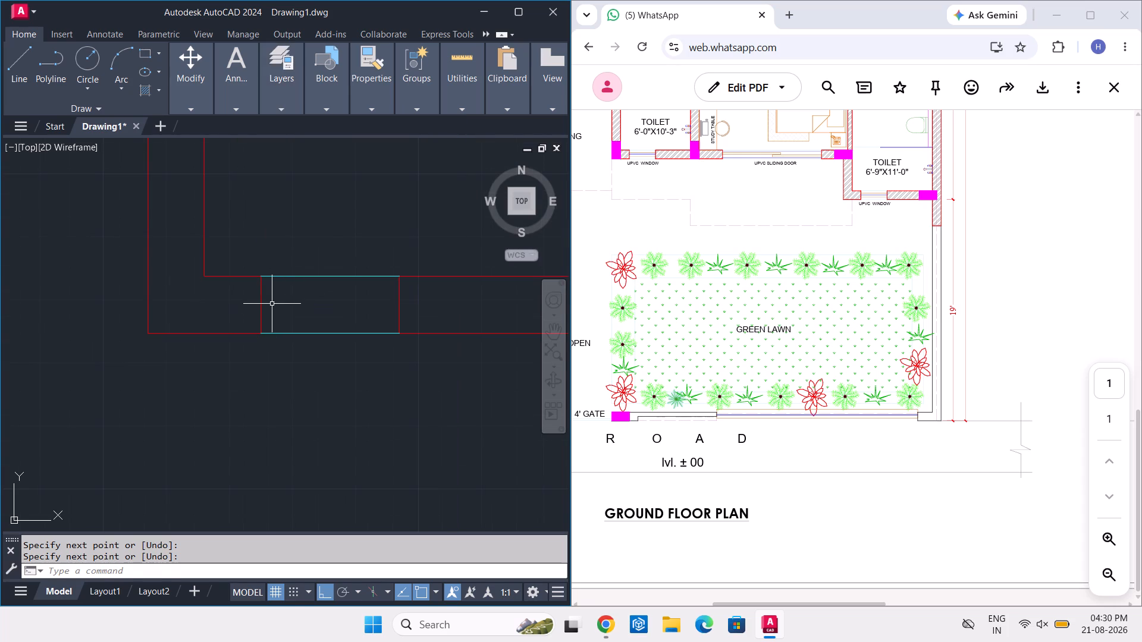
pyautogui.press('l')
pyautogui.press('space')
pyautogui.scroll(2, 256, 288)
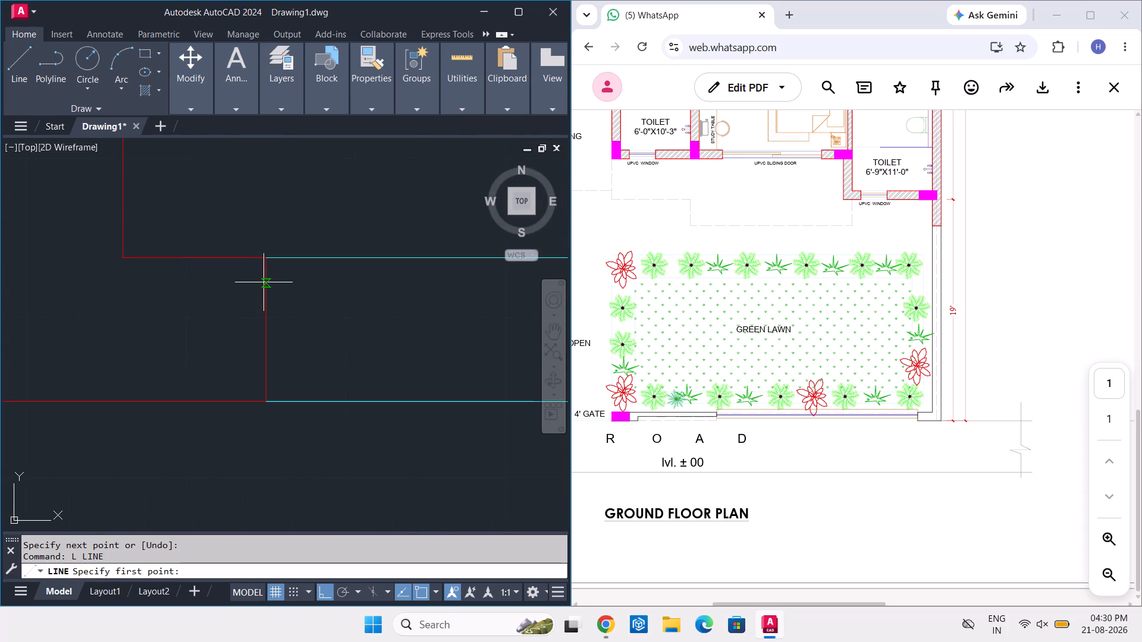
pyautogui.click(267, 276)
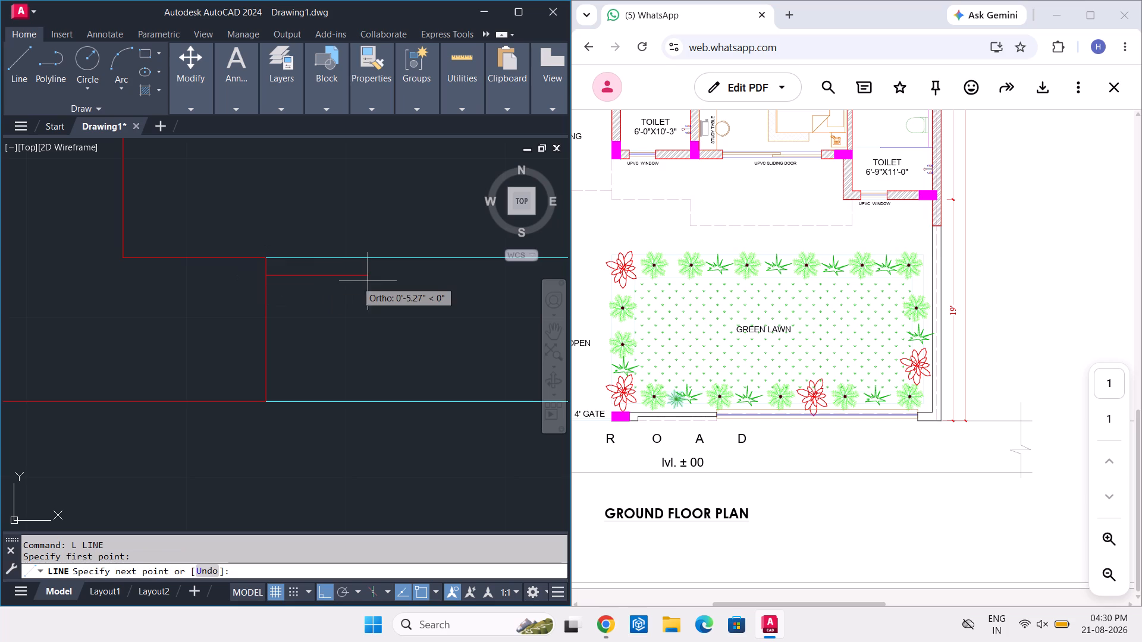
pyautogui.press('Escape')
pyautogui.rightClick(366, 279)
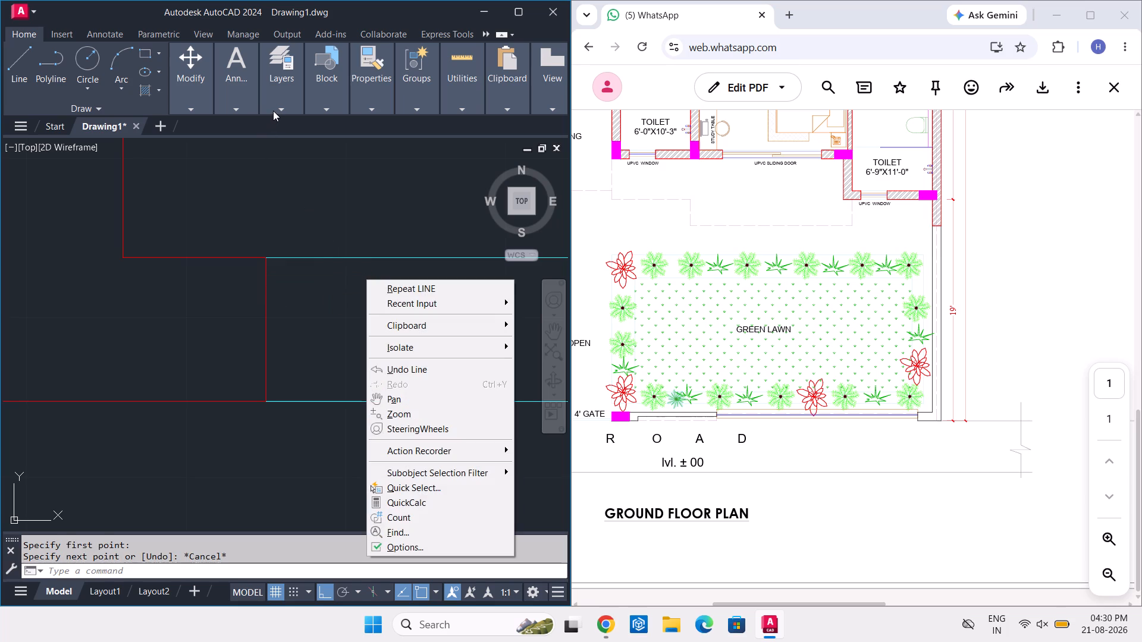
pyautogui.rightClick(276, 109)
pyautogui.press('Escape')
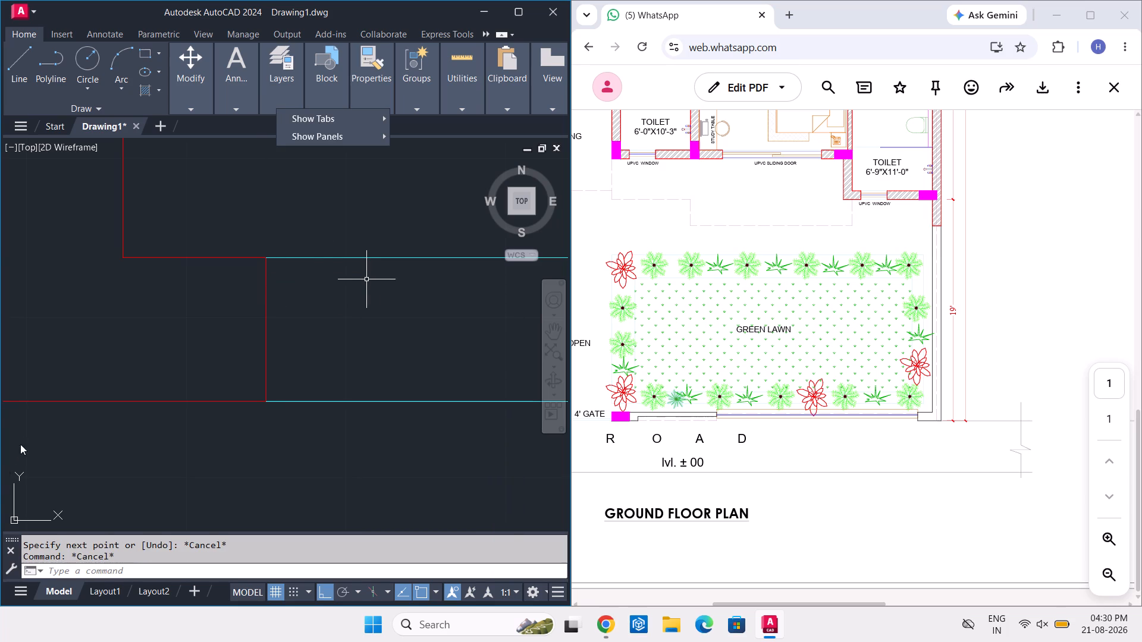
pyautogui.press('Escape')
# Make the DARK layer current and draw a horizontal line between the jambs, just inside the window opening's upper line.
pyautogui.click(261, 108)
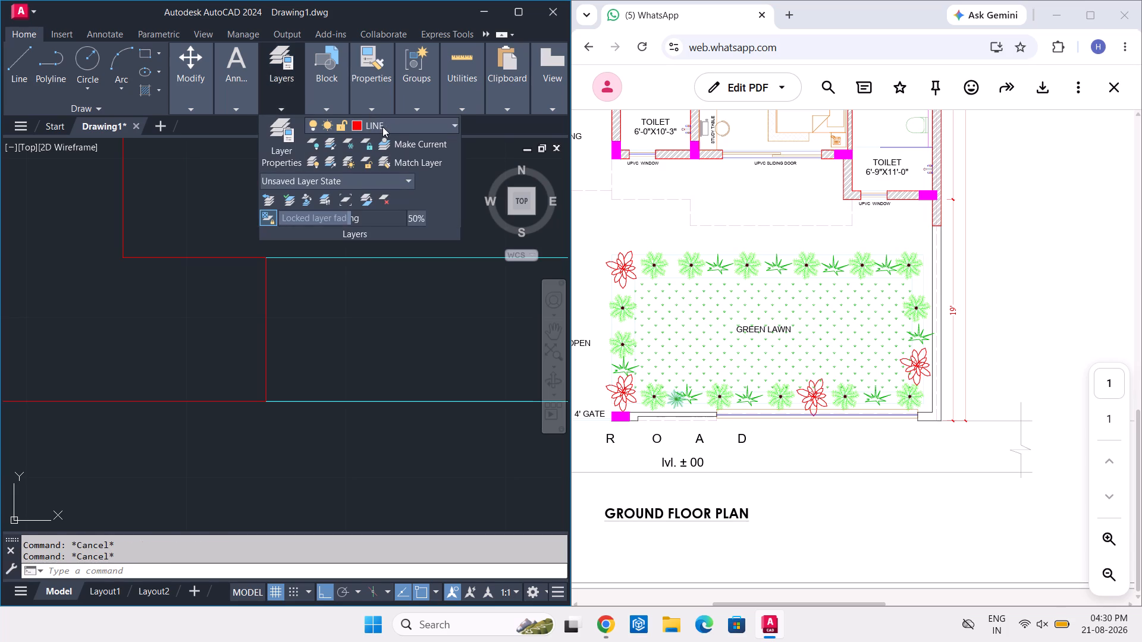
pyautogui.click(382, 127)
pyautogui.click(398, 182)
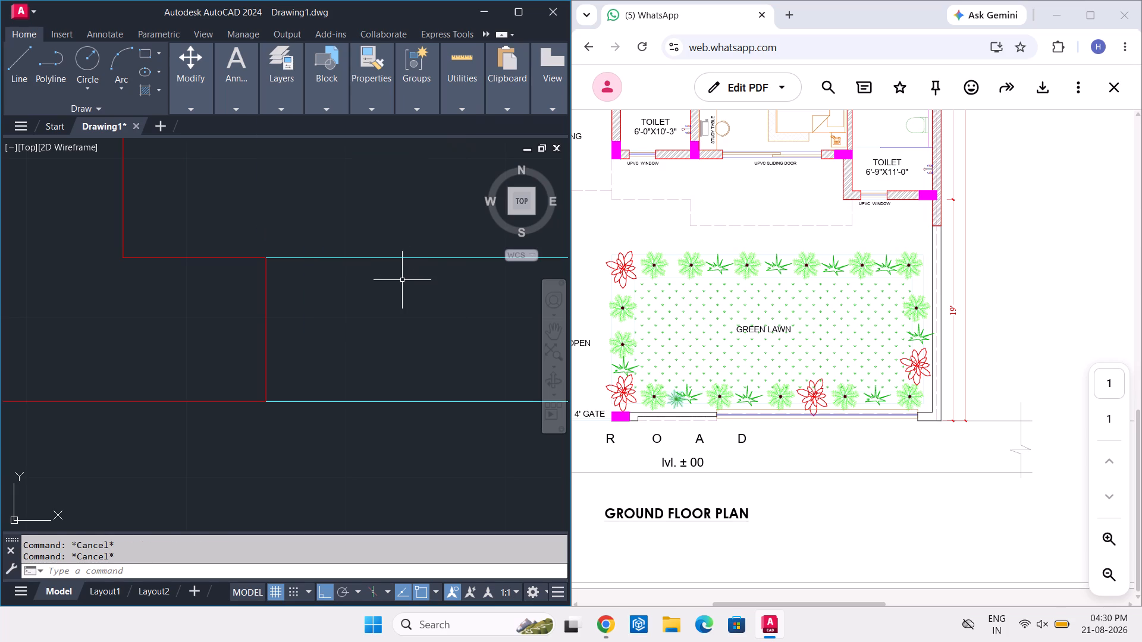
pyautogui.press('l')
pyautogui.press('space')
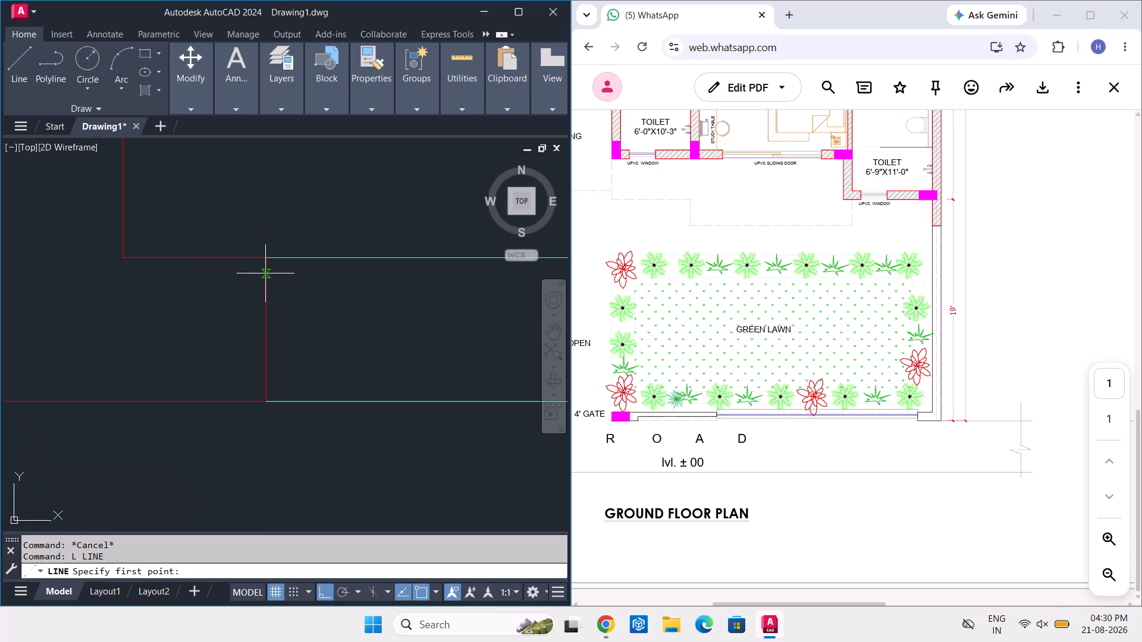
pyautogui.click(265, 272)
pyautogui.moveTo(355, 280); pyautogui.dragTo(0, 248, button='middle')
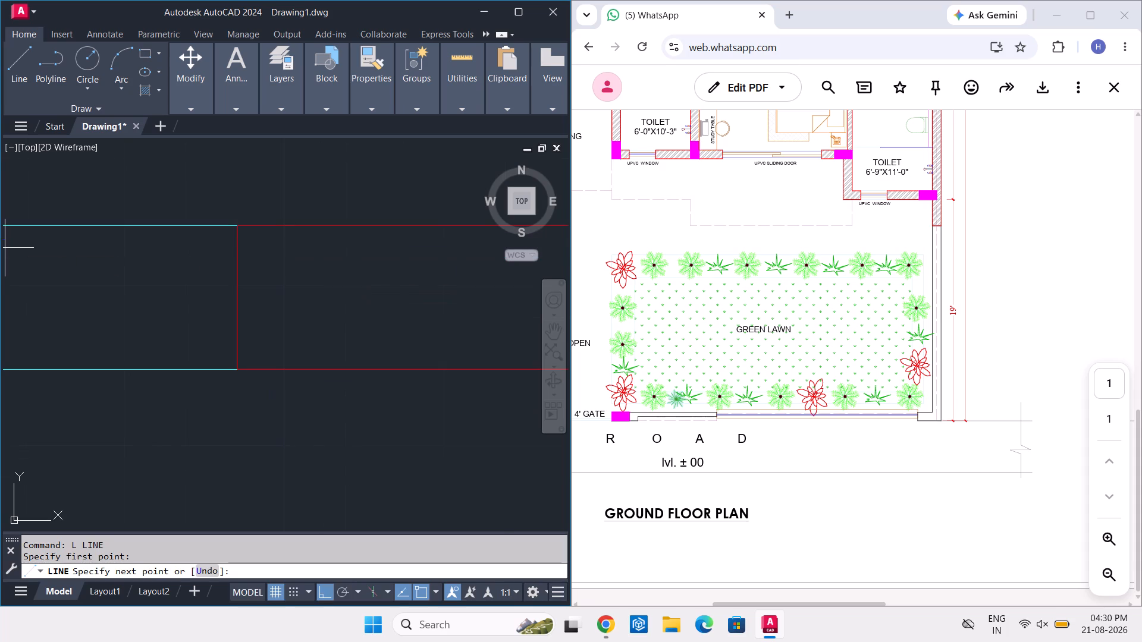
pyautogui.click(234, 244)
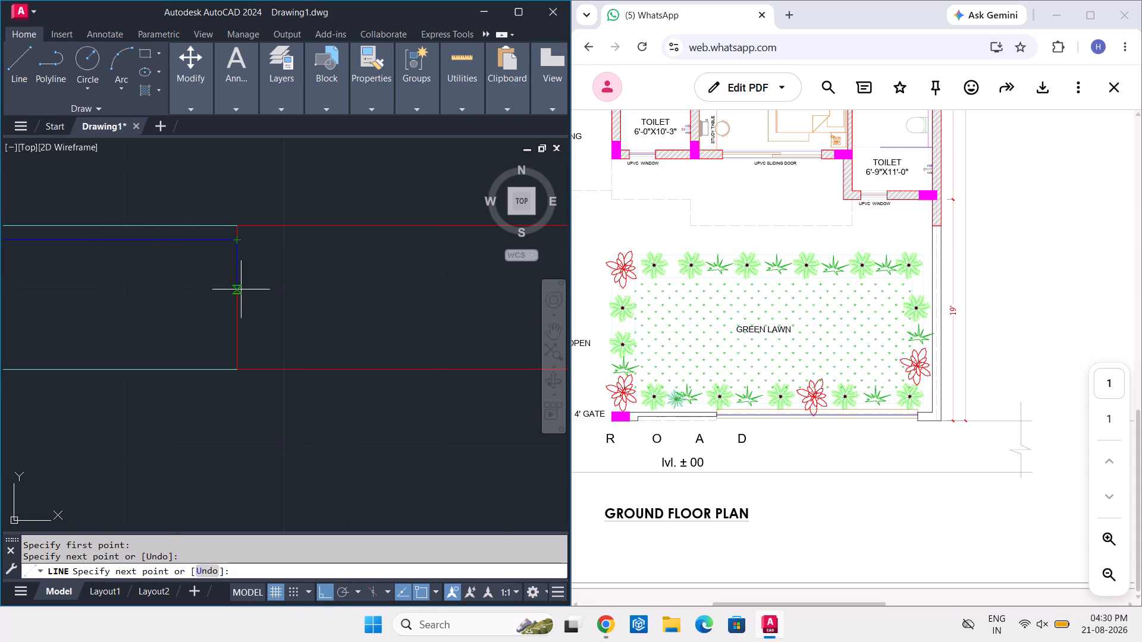
pyautogui.press('space')
pyautogui.press('space')
pyautogui.press('Escape')
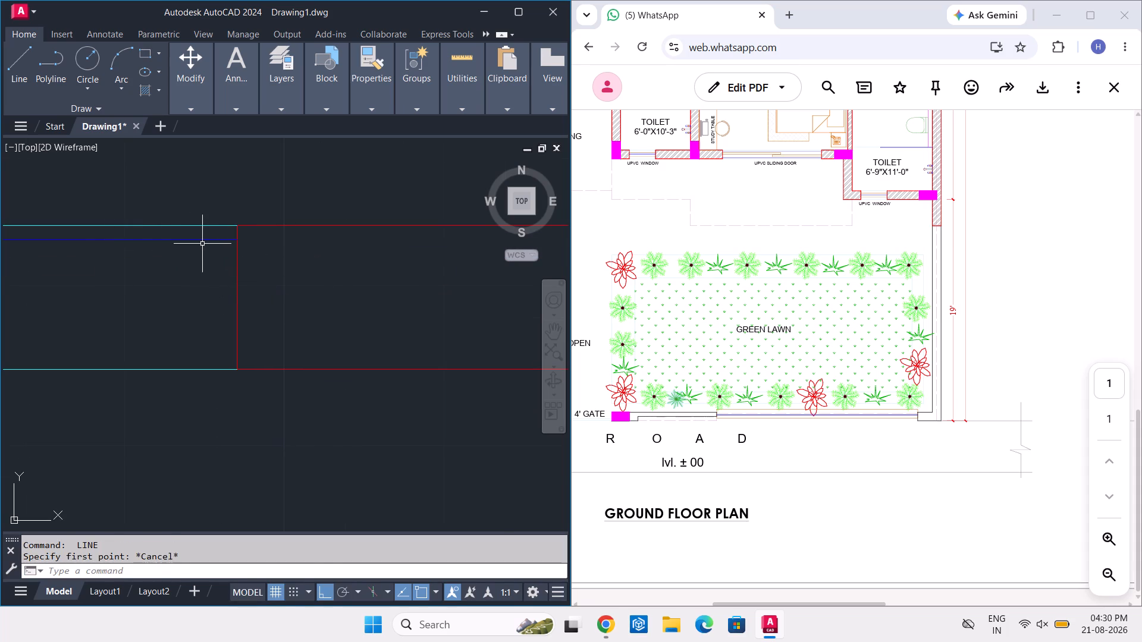
# Mirror the dark blue line about the window opening's horizontal centreline, keeping the original.
pyautogui.click(202, 243)
pyautogui.doubleClick(203, 238)
pyautogui.click(198, 257)
pyautogui.write('MI')
pyautogui.press('space')
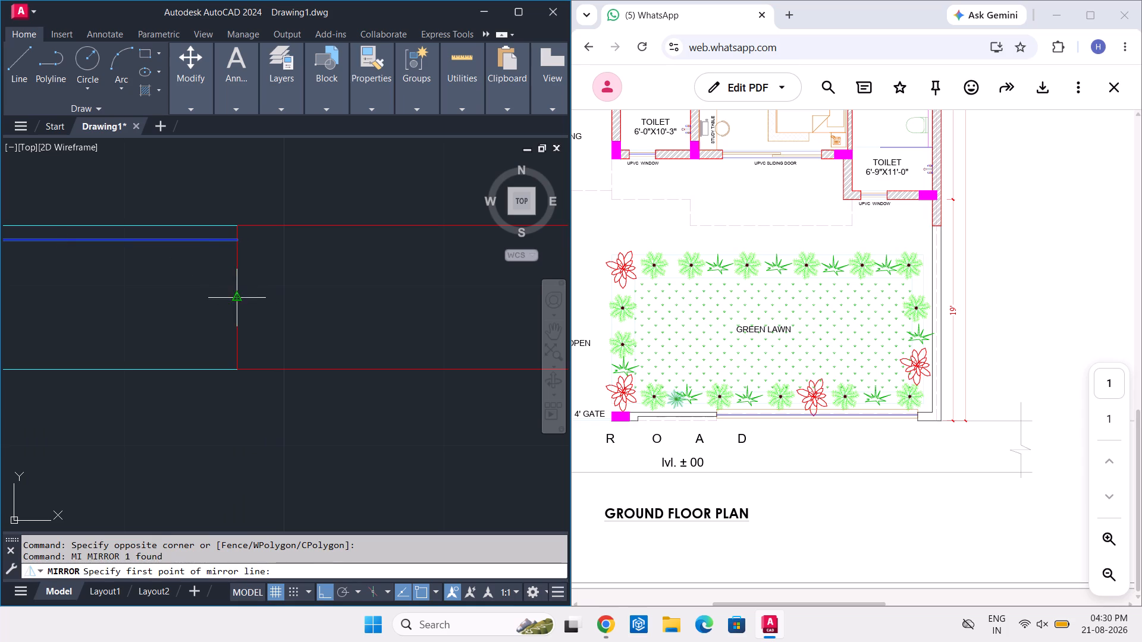
pyautogui.click(237, 294)
pyautogui.click(182, 304)
pyautogui.press('Return')
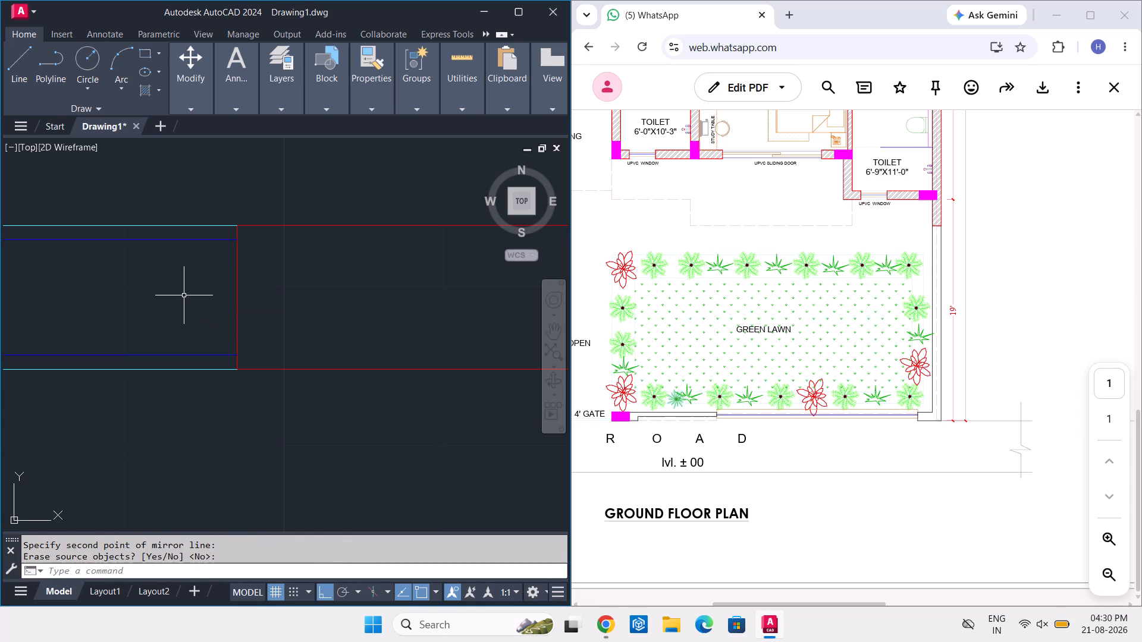
# Make the DOOR layer current and draw a 2-inch-thick sash outline from the left jamb to just past mid-opening.
pyautogui.click(272, 111)
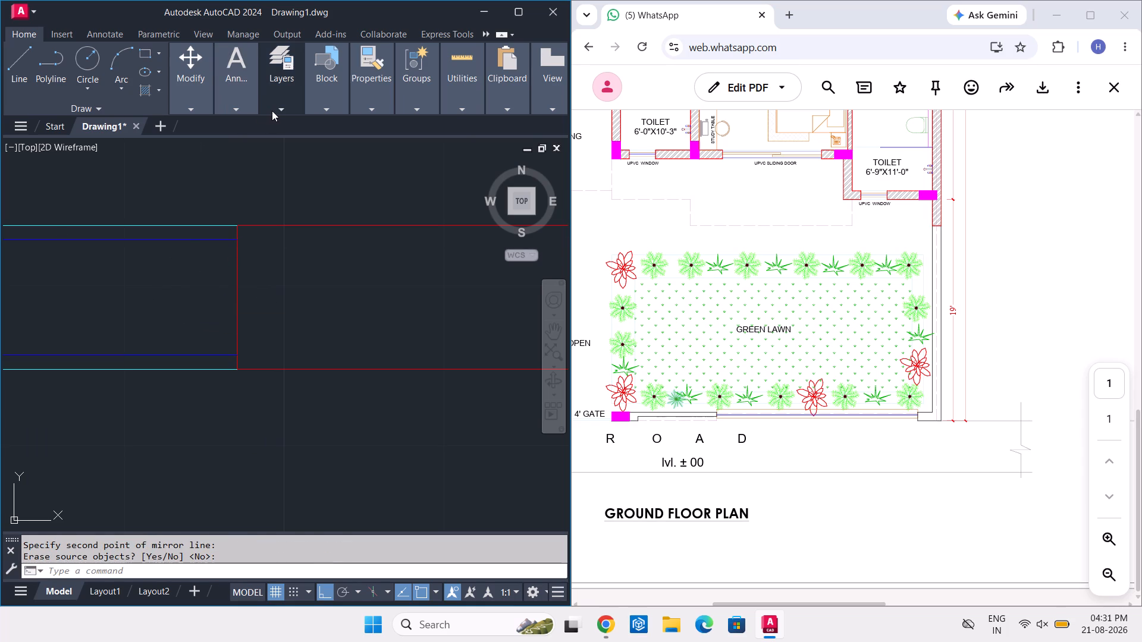
pyautogui.click(365, 123)
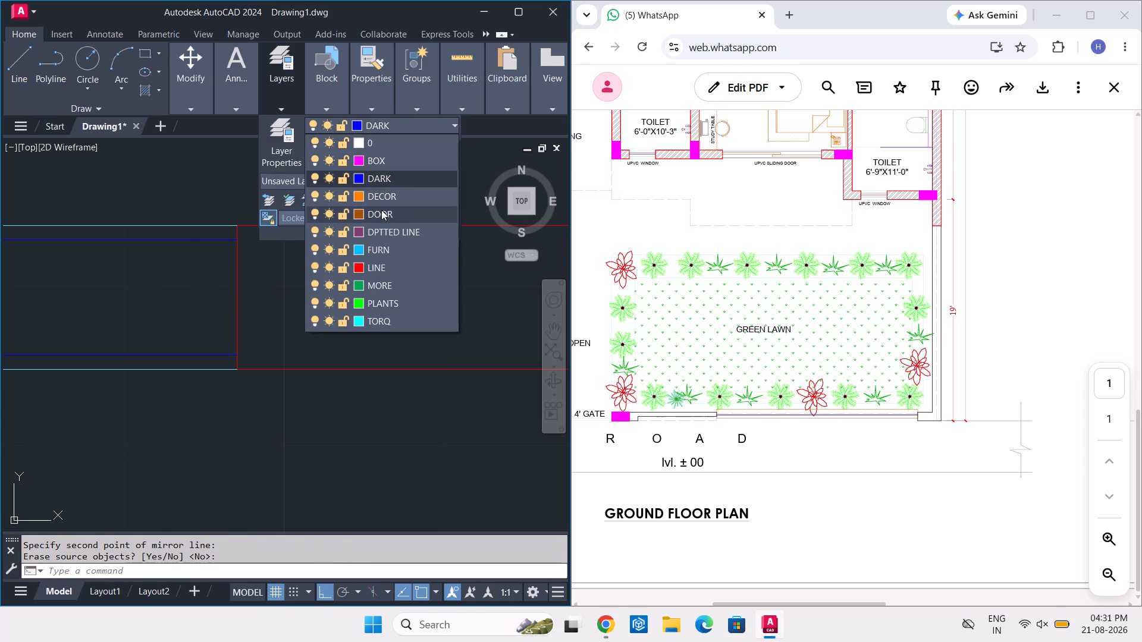
pyautogui.click(381, 210)
pyautogui.scroll(-3, 305, 318)
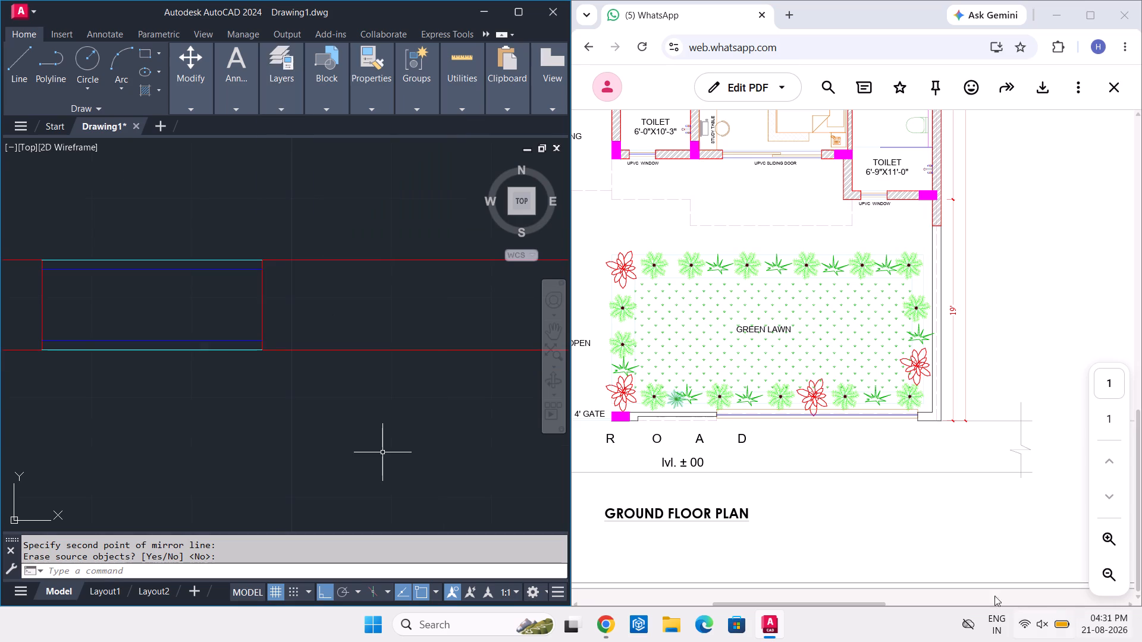
pyautogui.moveTo(267, 367); pyautogui.dragTo(484, 373, button='middle')
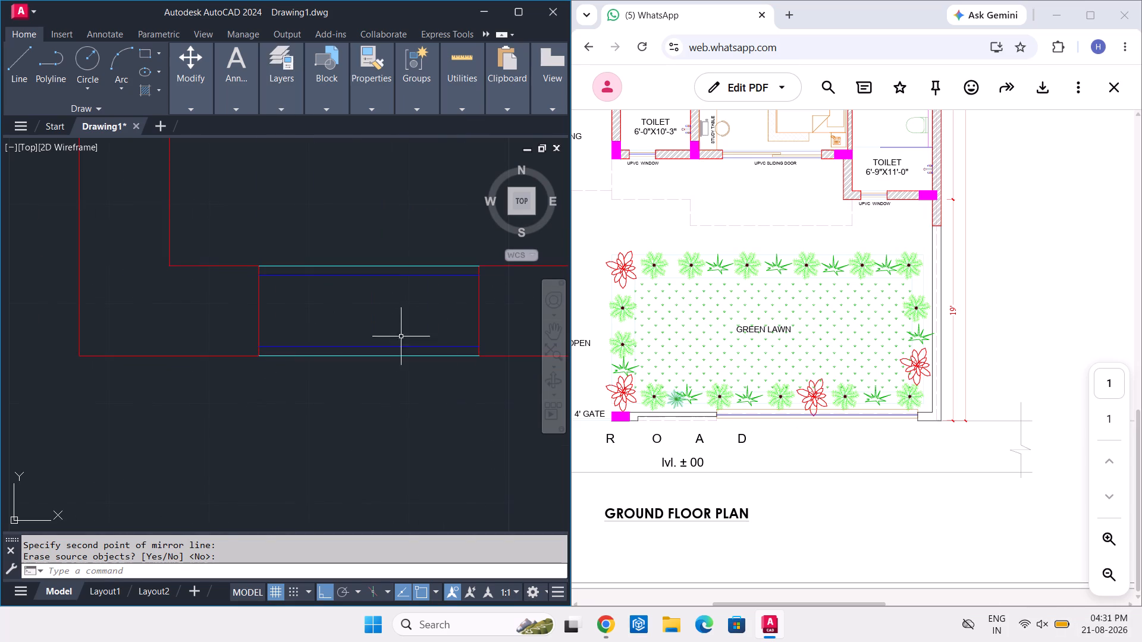
pyautogui.press('l')
pyautogui.press('space')
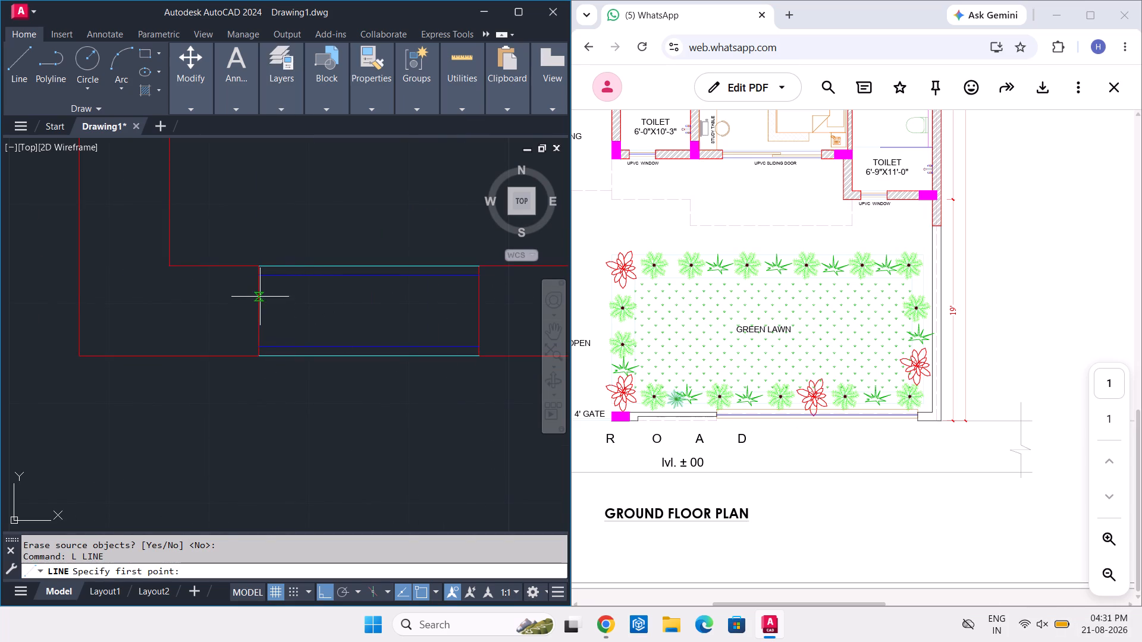
pyautogui.scroll(3, 260, 289)
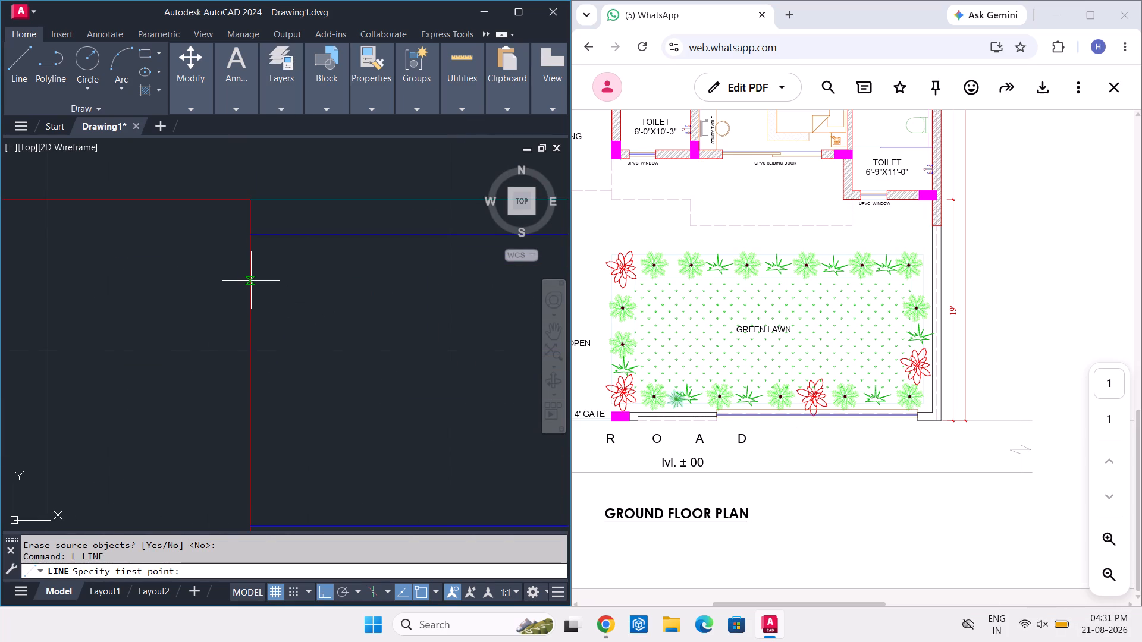
pyautogui.click(251, 285)
pyautogui.moveTo(446, 288); pyautogui.dragTo(222, 284, button='middle')
pyautogui.scroll(-3, 221, 282)
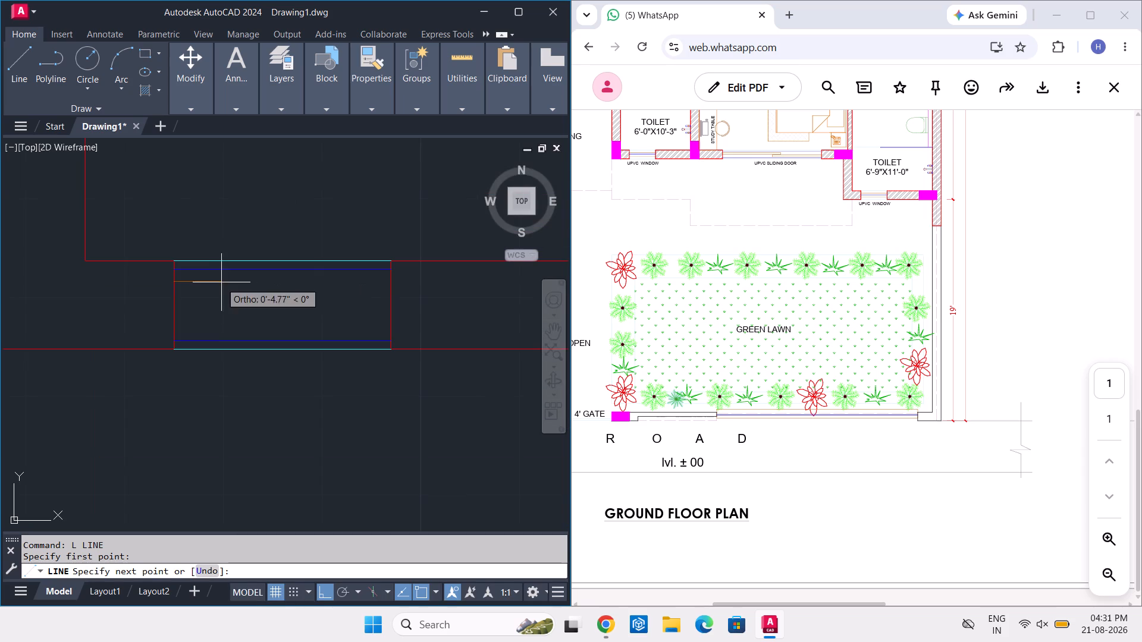
pyautogui.click(291, 287)
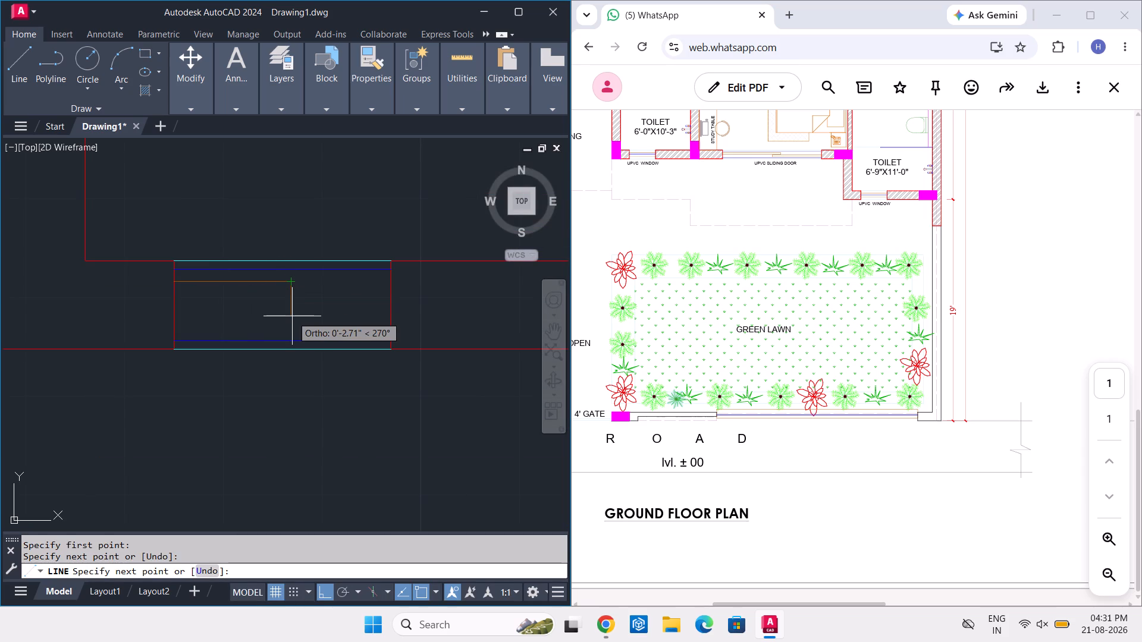
pyautogui.press('2')
pyautogui.press('Return')
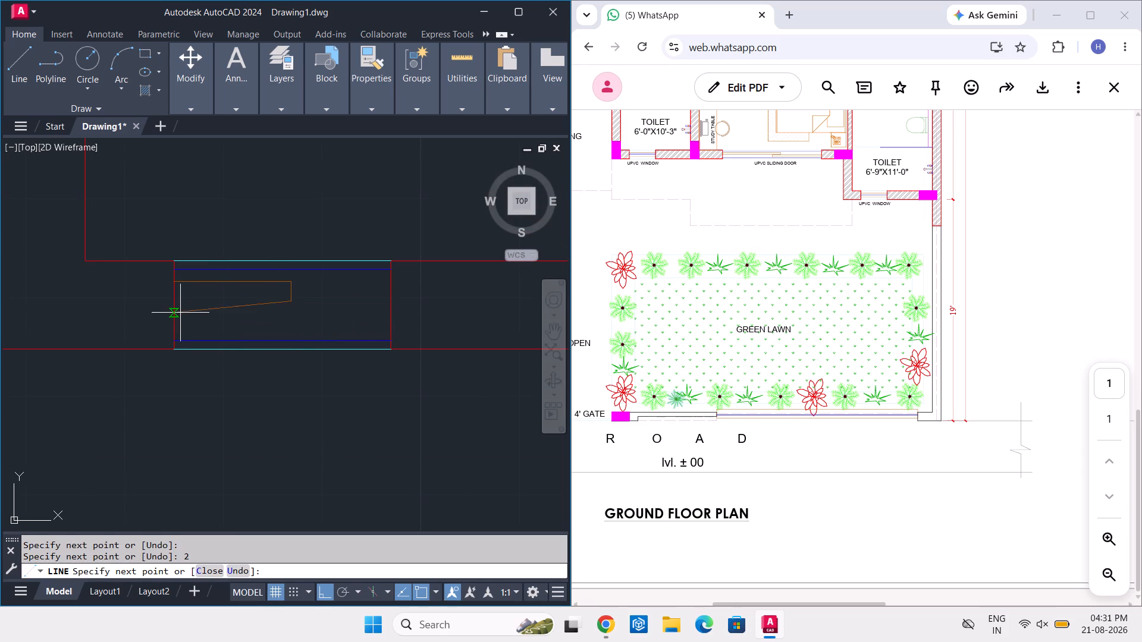
pyautogui.click(175, 305)
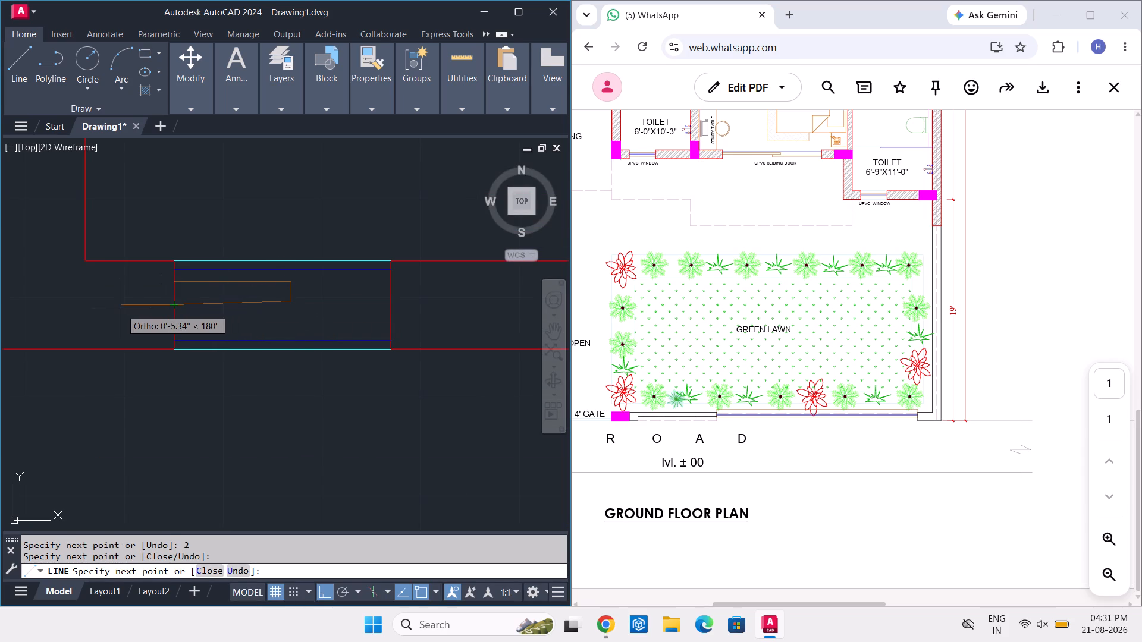
pyautogui.hotkey('ctrl', 'z')
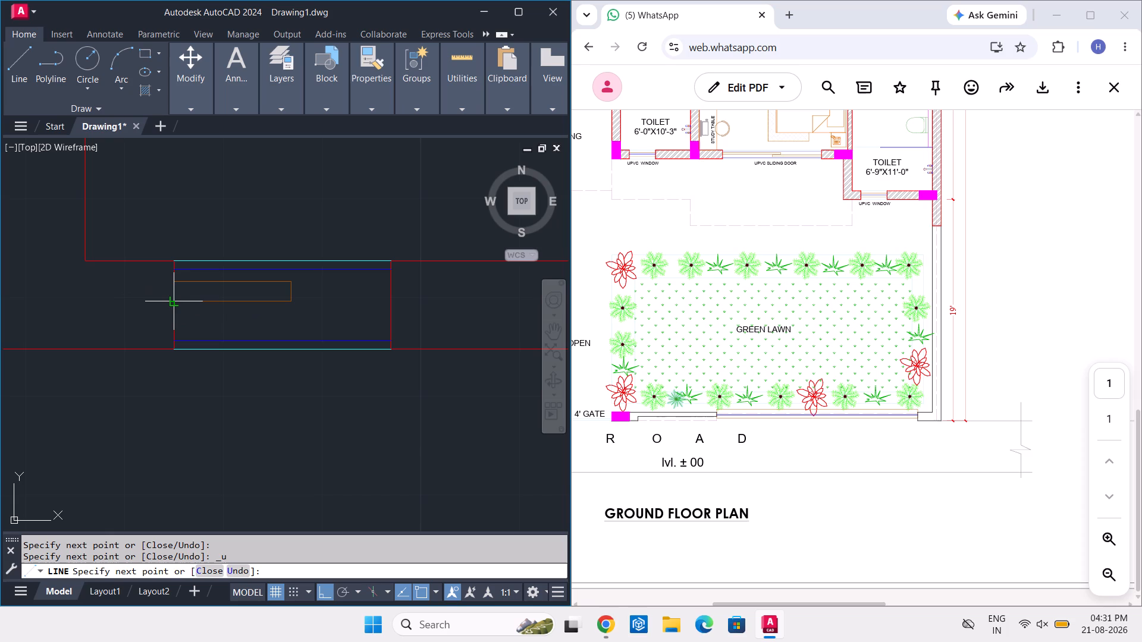
pyautogui.click(174, 301)
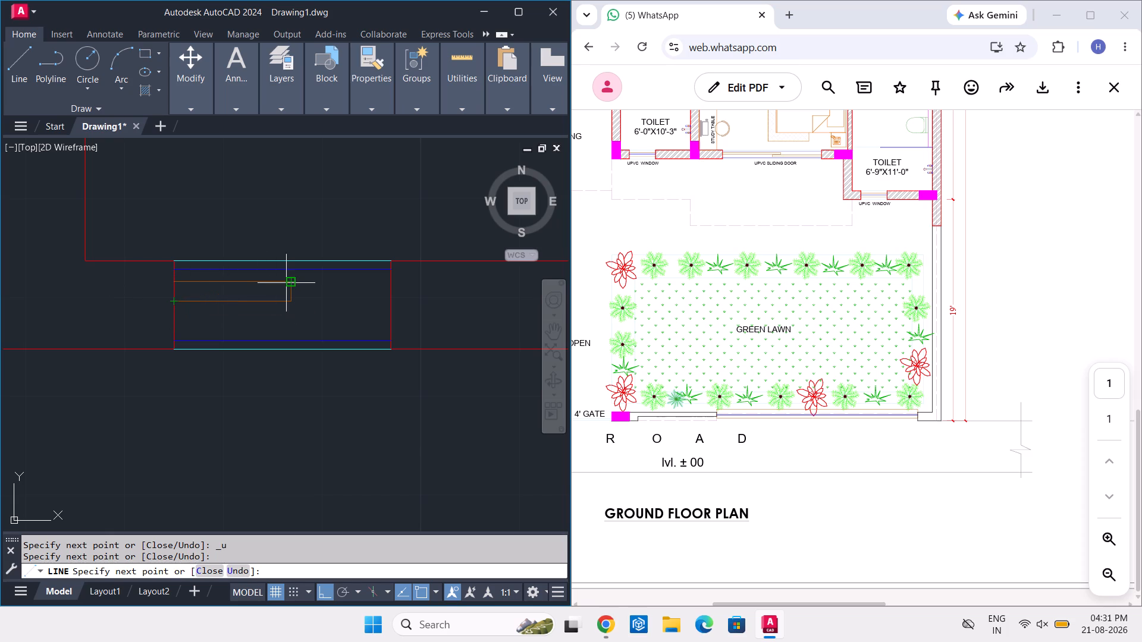
pyautogui.press('Escape')
# Copy the three-line sash outline horizontally along the wall to a spot beyond the right jamb.
pyautogui.scroll(-2, 302, 281)
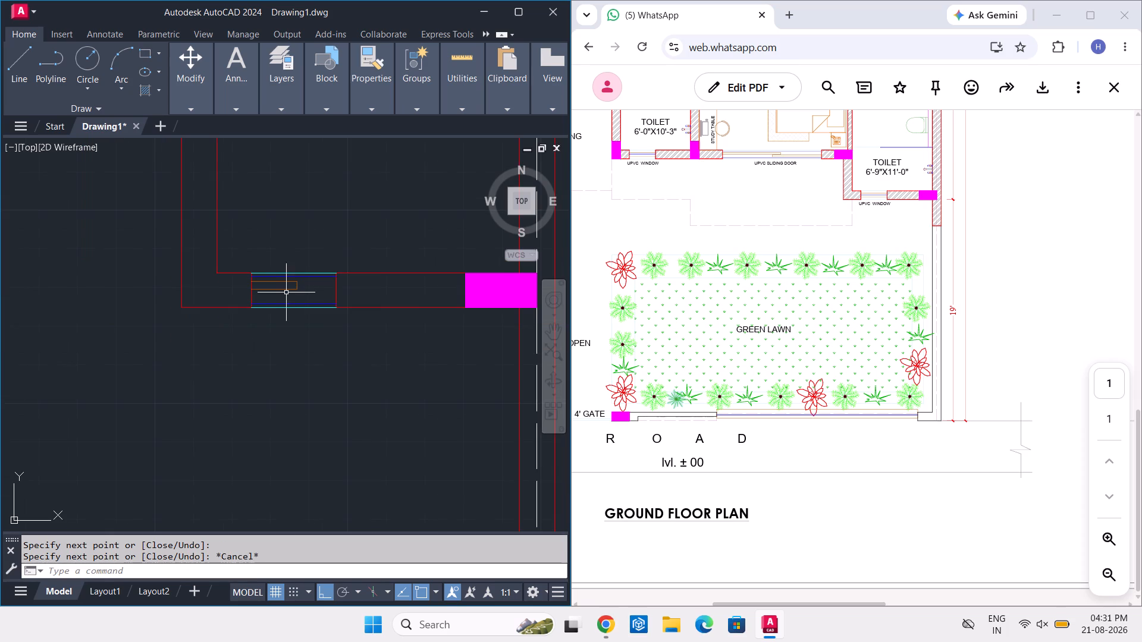
pyautogui.moveTo(283, 295); pyautogui.dragTo(285, 306, button='middle')
pyautogui.scroll(2, 296, 295)
pyautogui.click(313, 282)
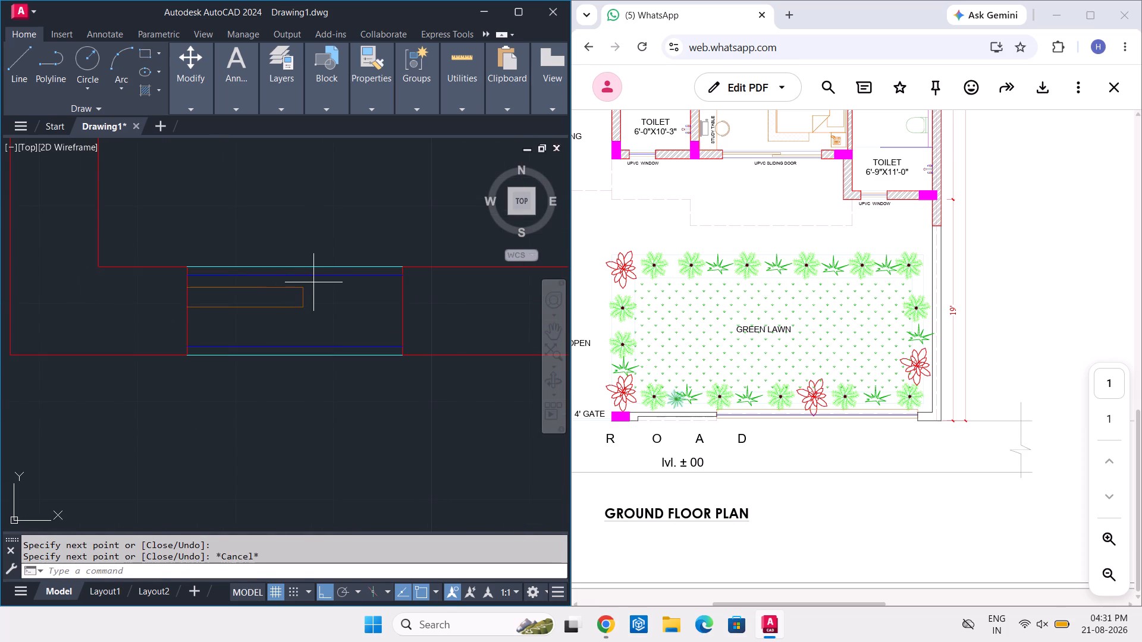
pyautogui.click(264, 324)
pyautogui.write('CO')
pyautogui.press('space')
pyautogui.click(275, 309)
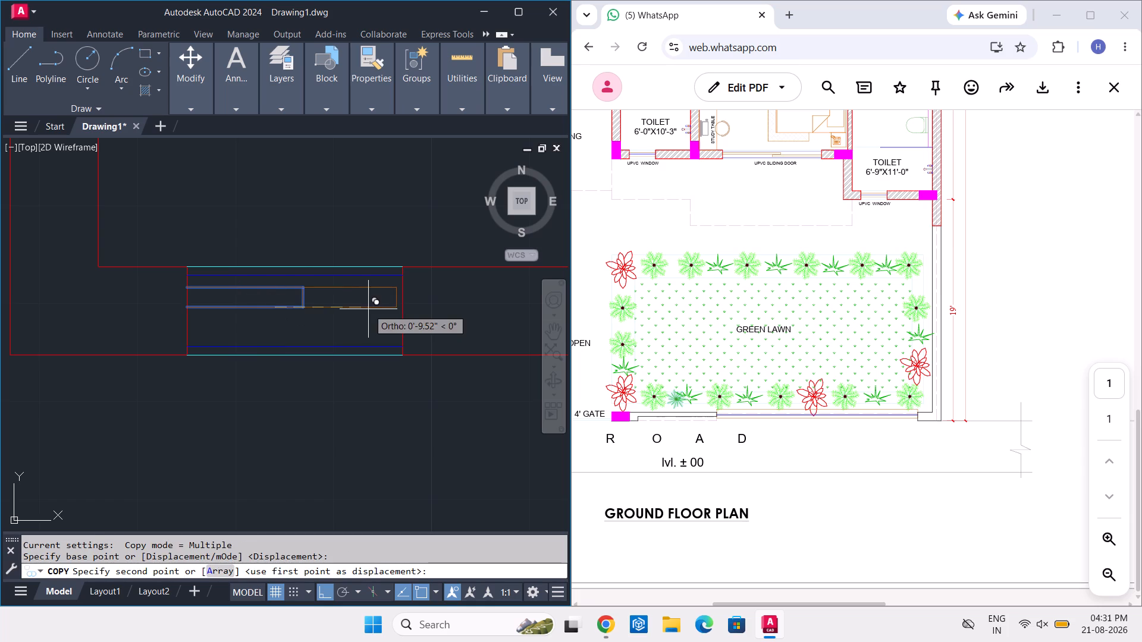
pyautogui.moveTo(369, 309); pyautogui.dragTo(246, 285, button='middle')
pyautogui.click(433, 309)
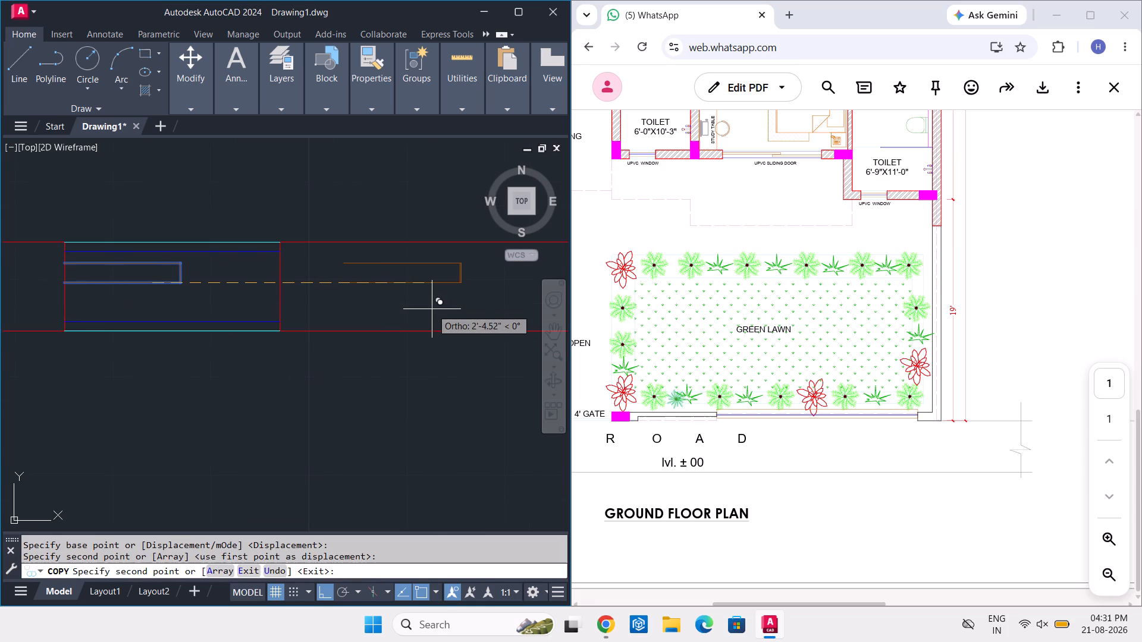
pyautogui.press('Escape')
# Rotate the copied sash outline 180 degrees about the open end of its upper line.
pyautogui.click(464, 261)
pyautogui.click(407, 307)
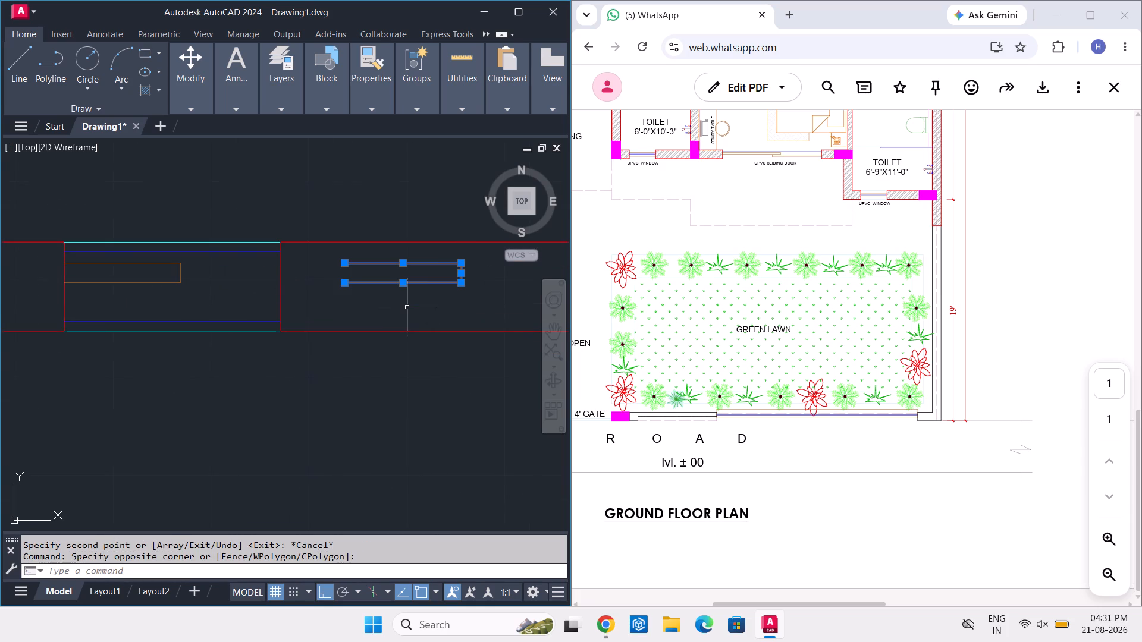
pyautogui.write('RO')
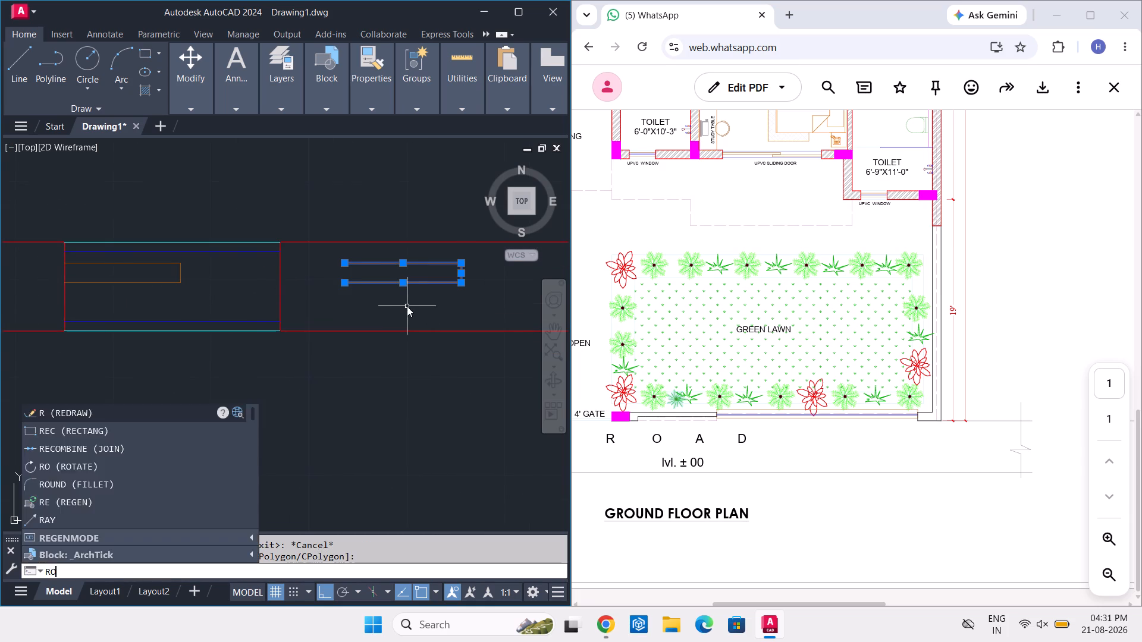
pyautogui.press('space')
pyautogui.click(341, 262)
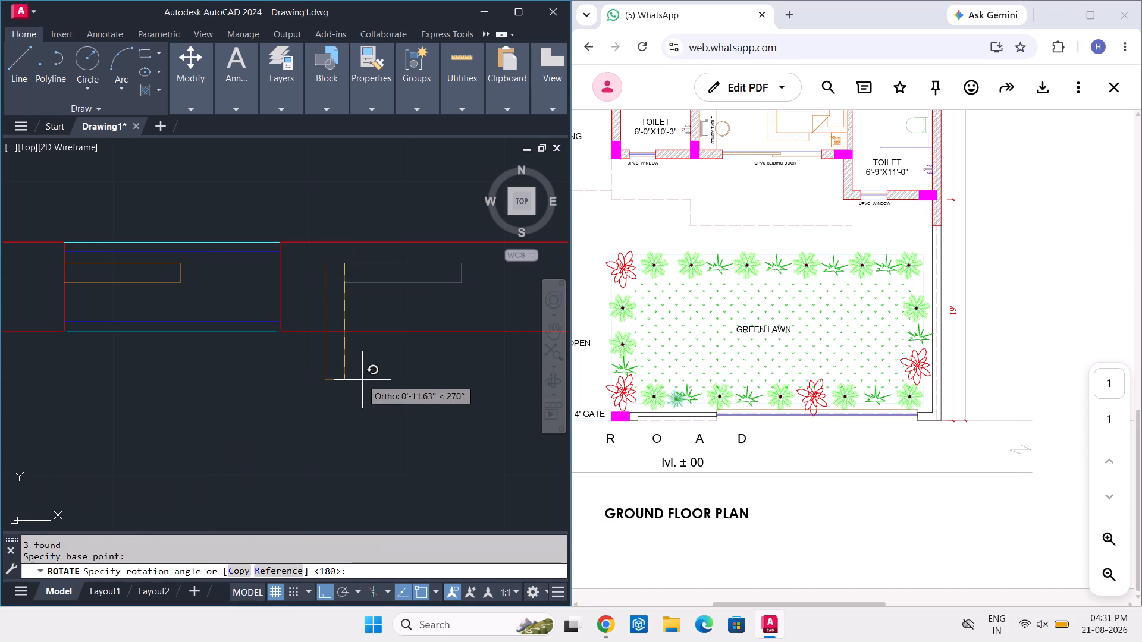
pyautogui.click(186, 367)
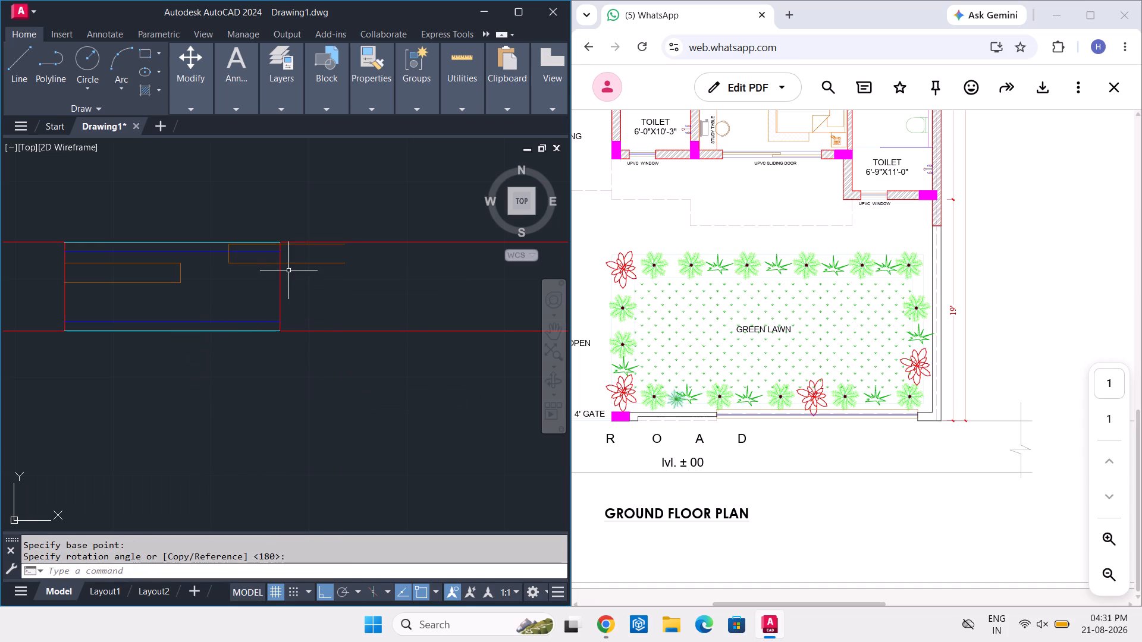
# Select the three lines of the rotated sash outline and start moving them with Ortho turned off.
pyautogui.scroll(3, 240, 227)
pyautogui.click(212, 297)
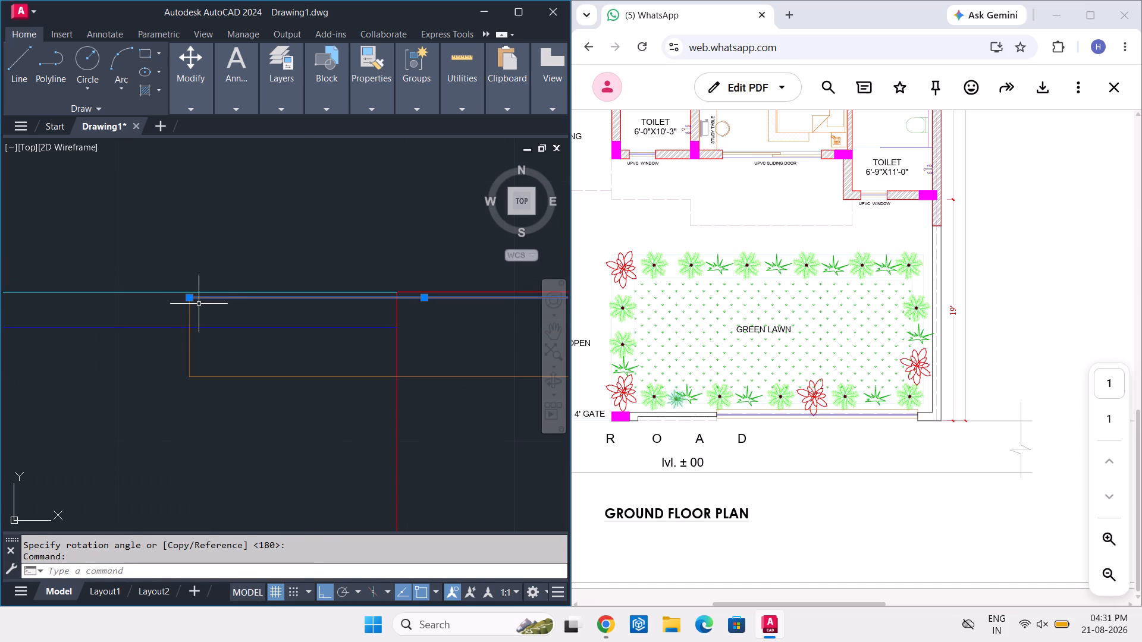
pyautogui.click(193, 304)
pyautogui.click(171, 310)
pyautogui.click(244, 354)
pyautogui.click(208, 418)
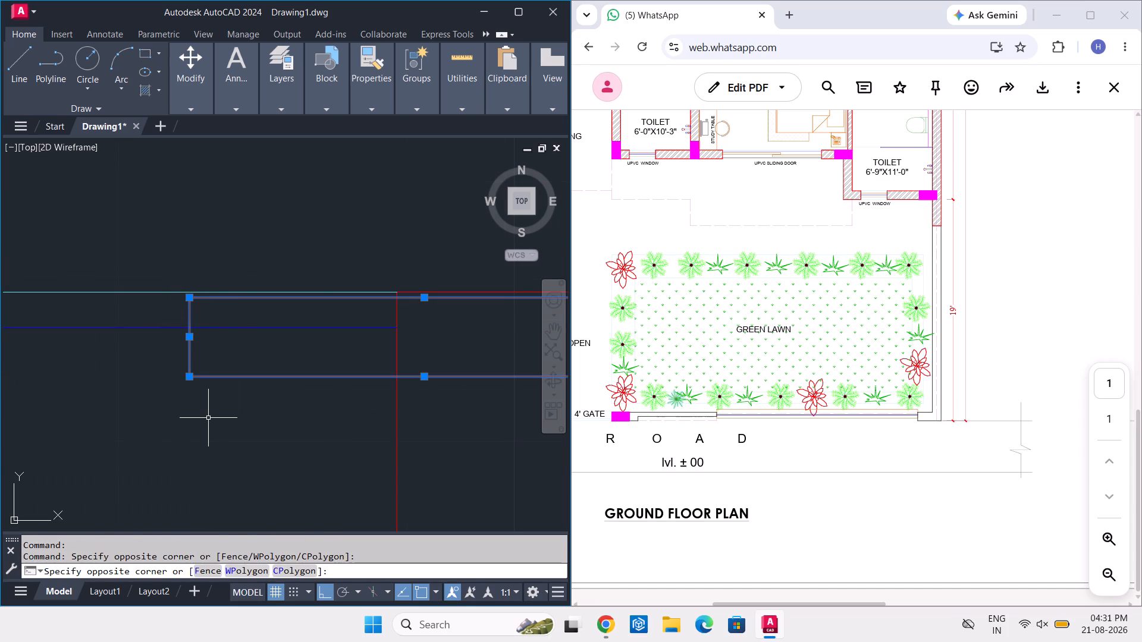
pyautogui.write('M')
pyautogui.press('space')
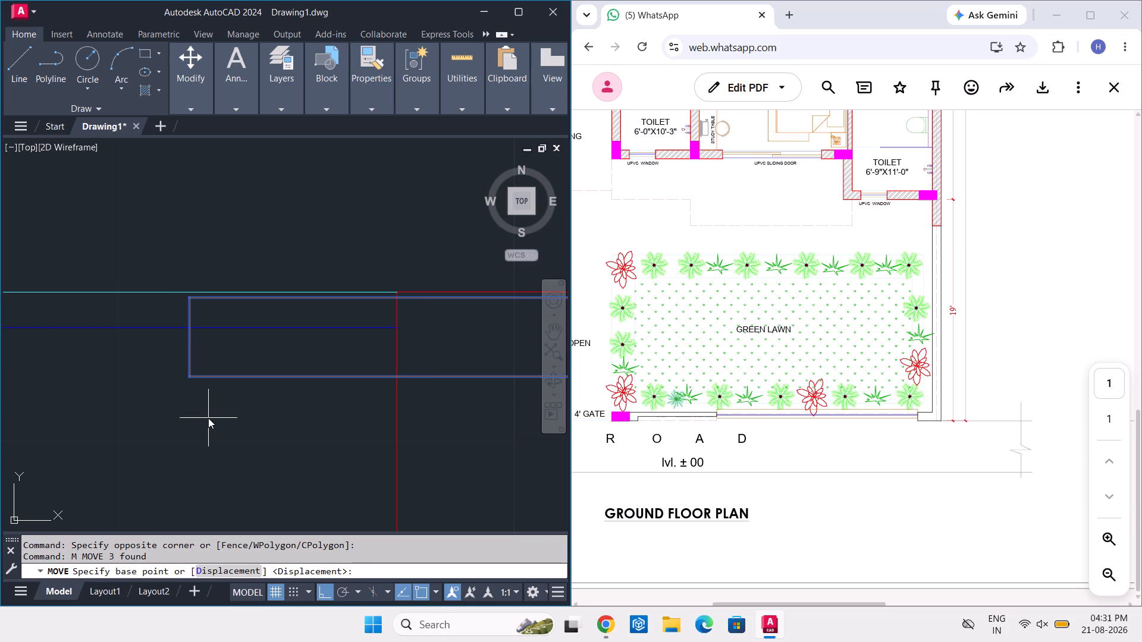
pyautogui.press('F8')
pyautogui.scroll(-3, 7, 121)
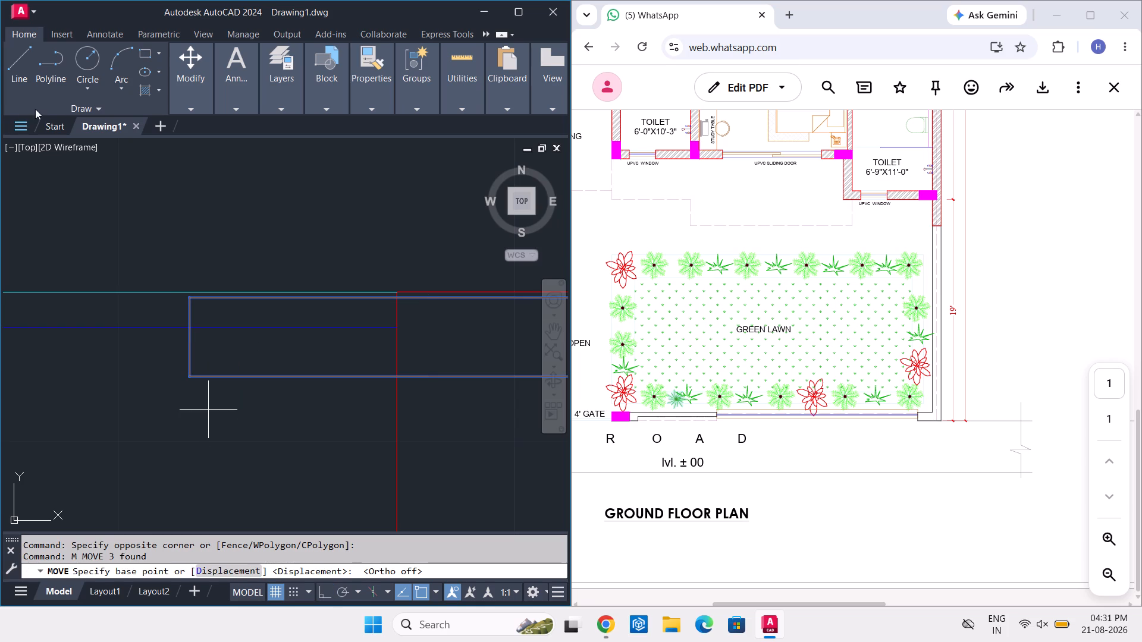
pyautogui.scroll(-3, 246, 269)
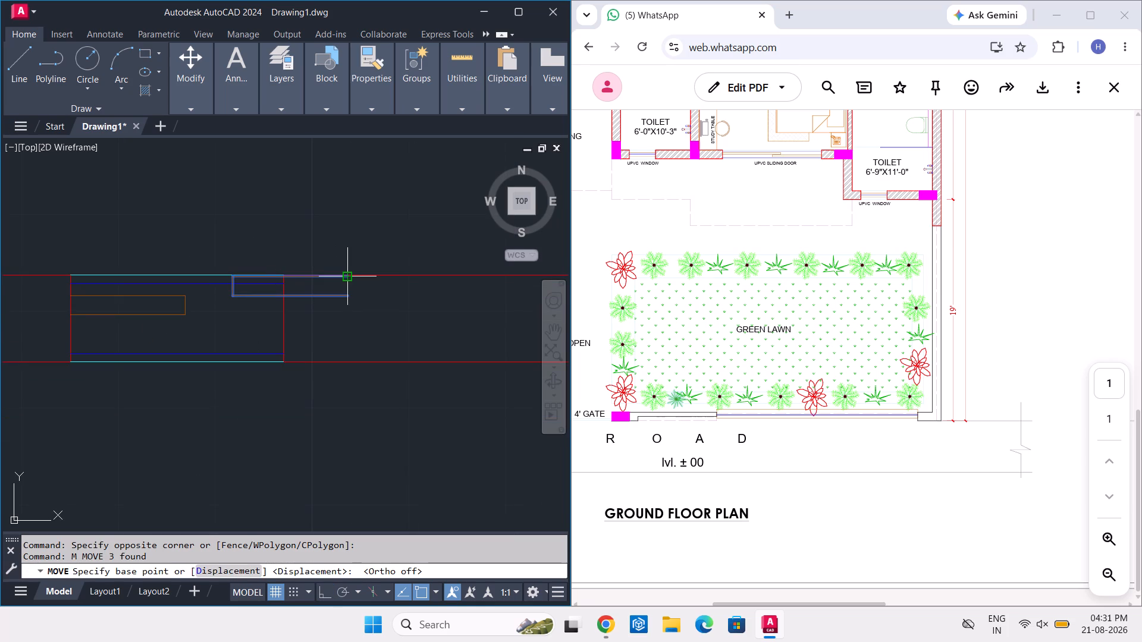
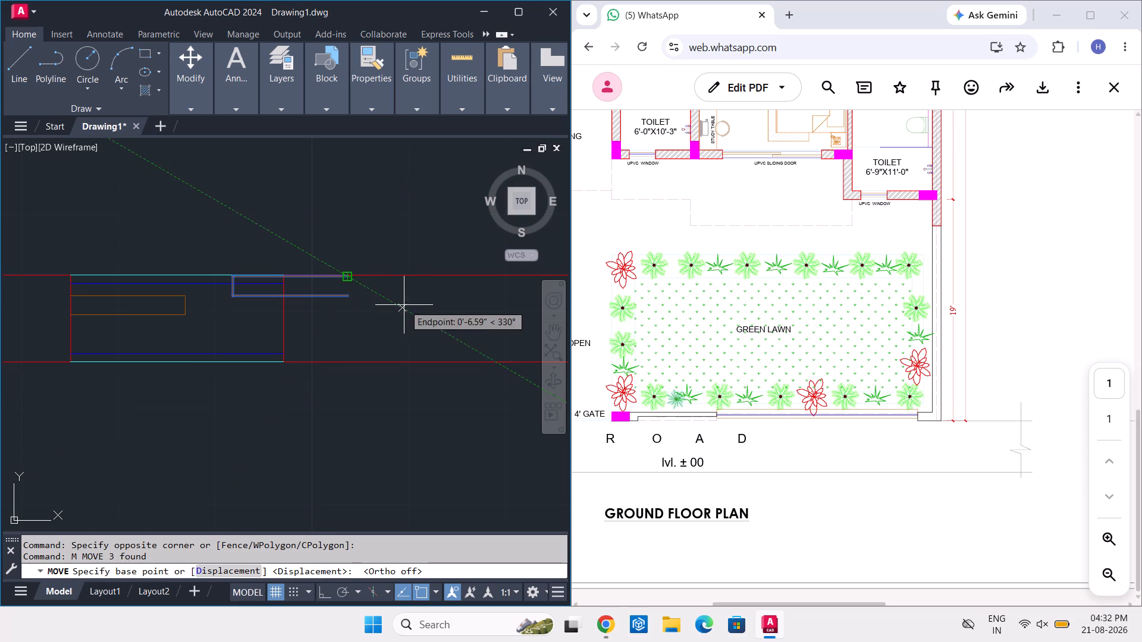
# Move the rotated sash outline by its upper line's open end onto the right jamb, slightly below the level of the first sash.
pyautogui.write('M')
pyautogui.press('space')
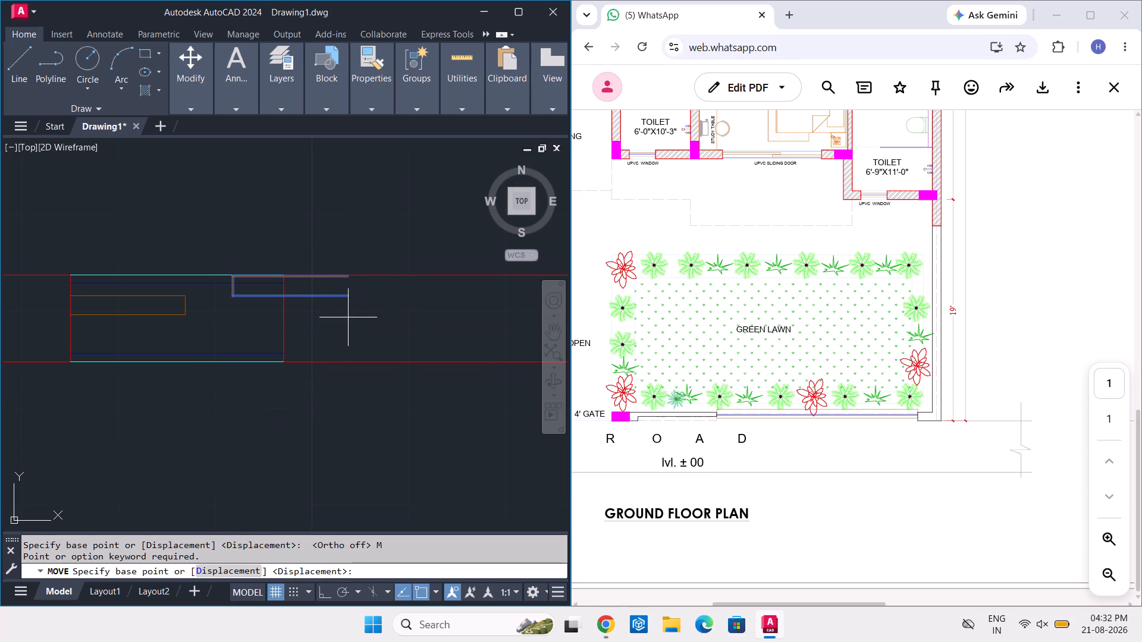
pyautogui.scroll(1, 340, 246)
pyautogui.click(353, 298)
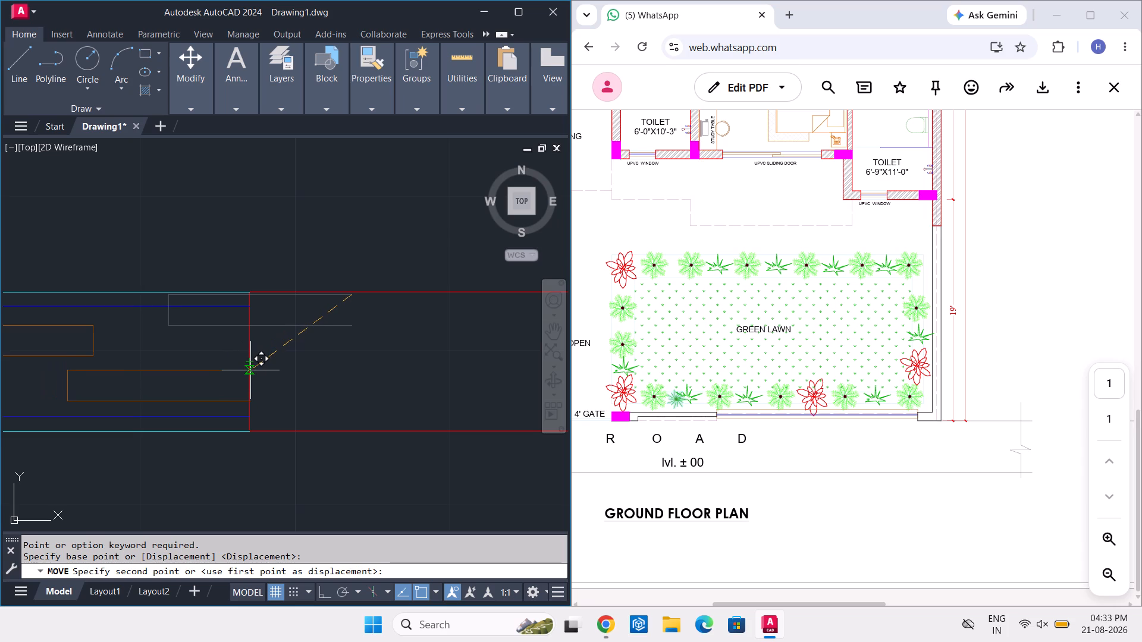
pyautogui.moveTo(250, 370); pyautogui.dragTo(266, 363, button='middle')
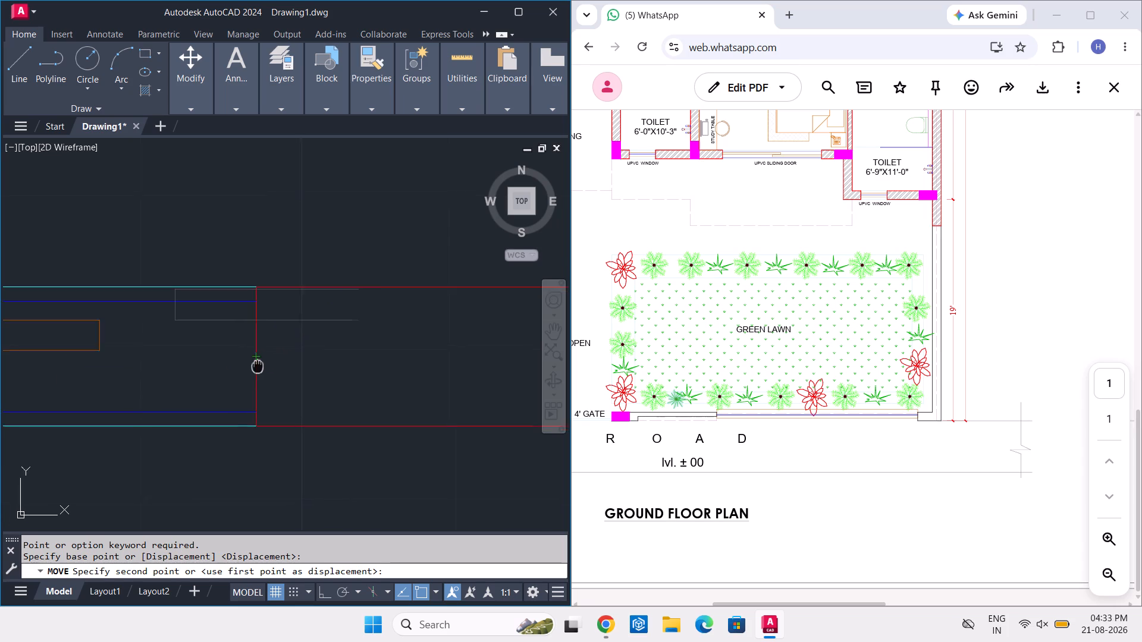
pyautogui.moveTo(266, 363); pyautogui.dragTo(360, 355, button='middle')
pyautogui.scroll(1, 360, 355)
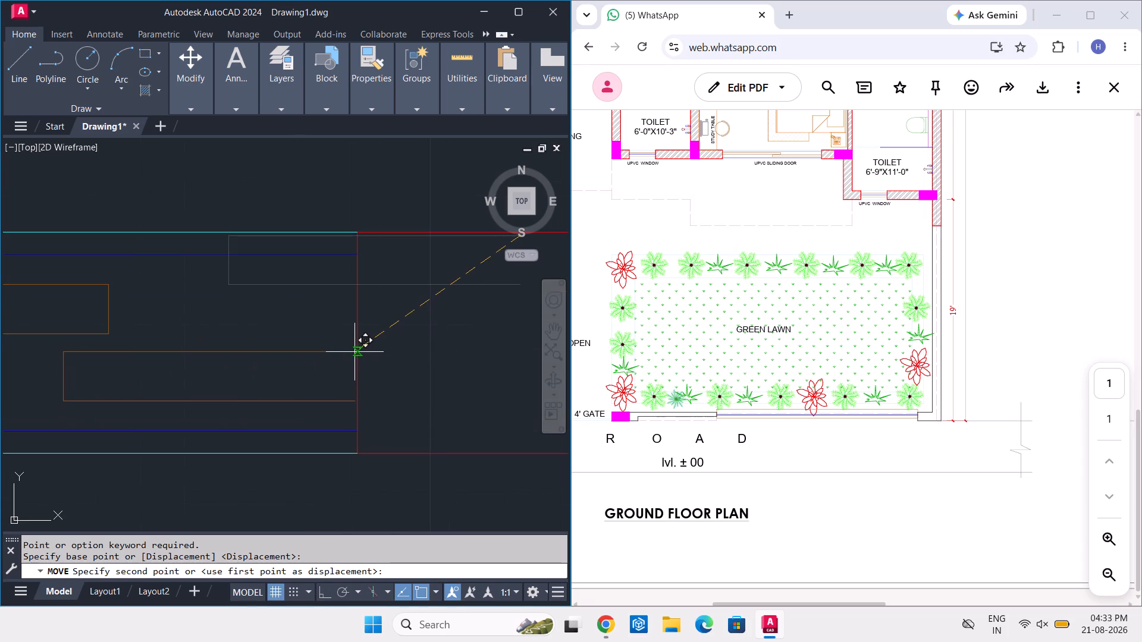
pyautogui.click(357, 354)
pyautogui.scroll(-3, 406, 353)
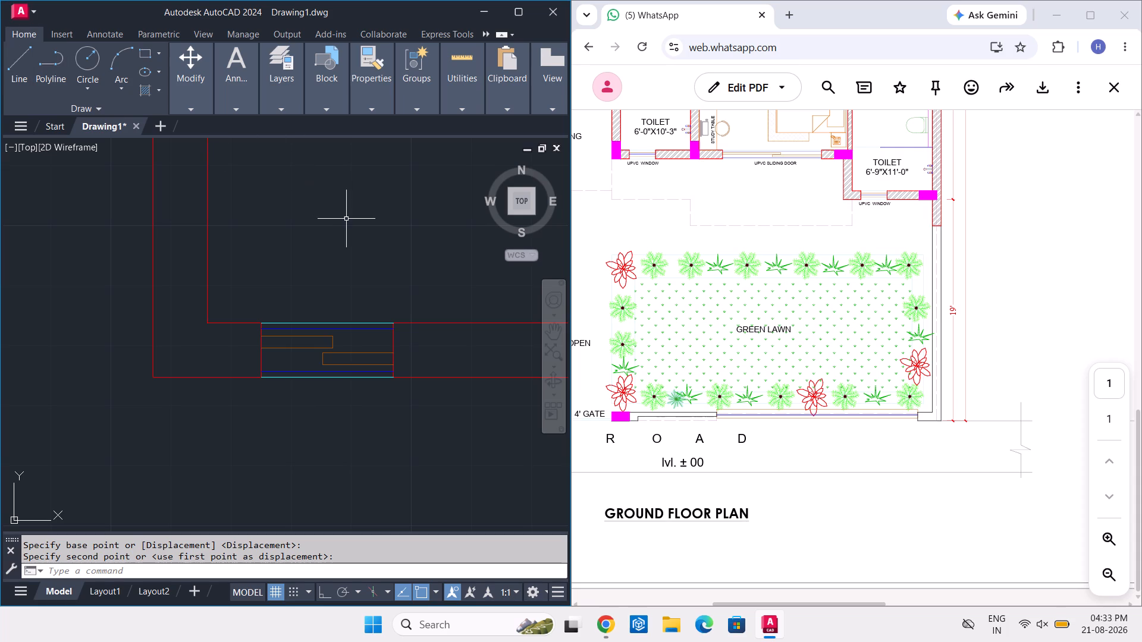
# Examine the reference ground floor plan from the front lawn to the rear rooms and review the matching front part of the drawing.
pyautogui.scroll(-1, 346, 219)
pyautogui.moveTo(346, 219); pyautogui.dragTo(294, 225, button='middle')
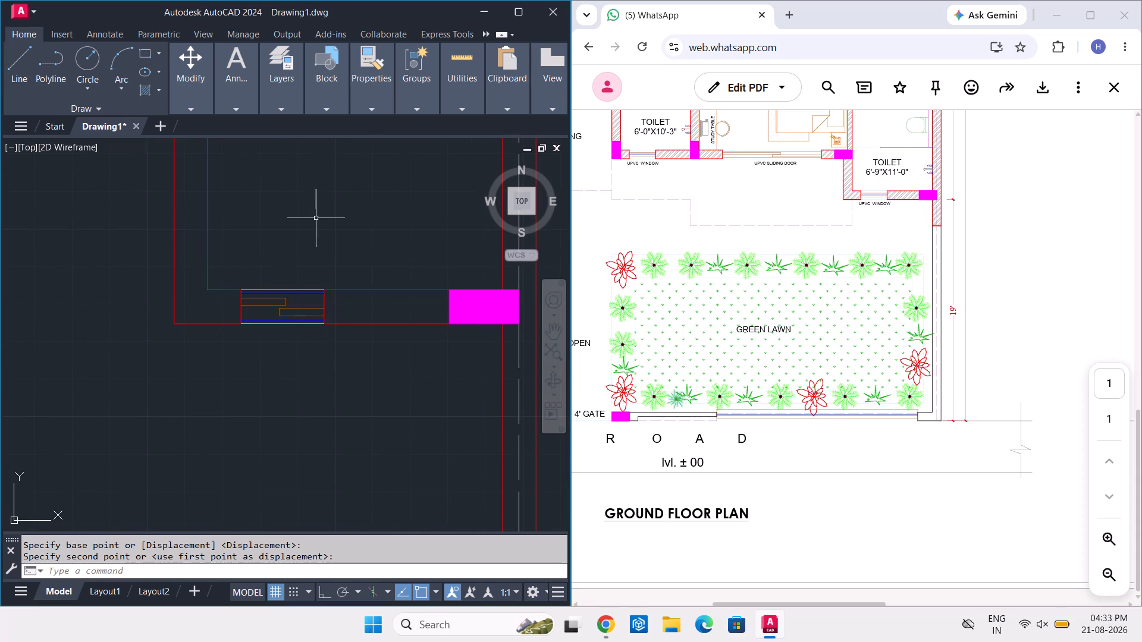
pyautogui.rightClick(322, 217)
pyautogui.middleClick(322, 217)
pyautogui.moveTo(316, 208); pyautogui.dragTo(276, 219, button='middle')
pyautogui.moveTo(323, 218); pyautogui.dragTo(262, 228, button='middle')
pyautogui.scroll(3, 826, 292)
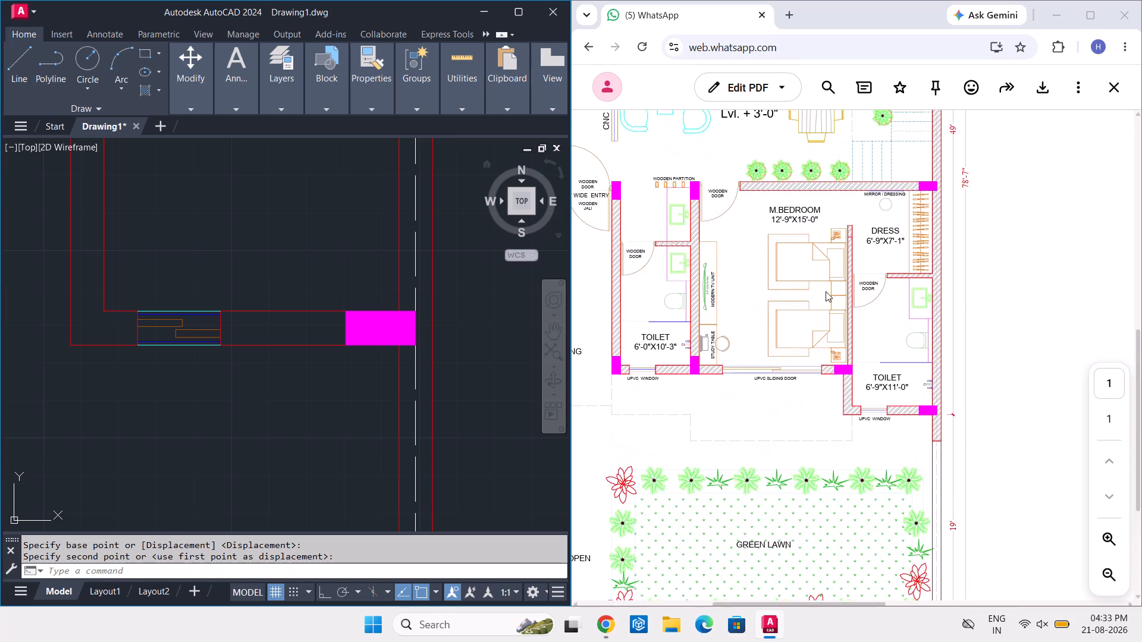
pyautogui.scroll(-5, 826, 291)
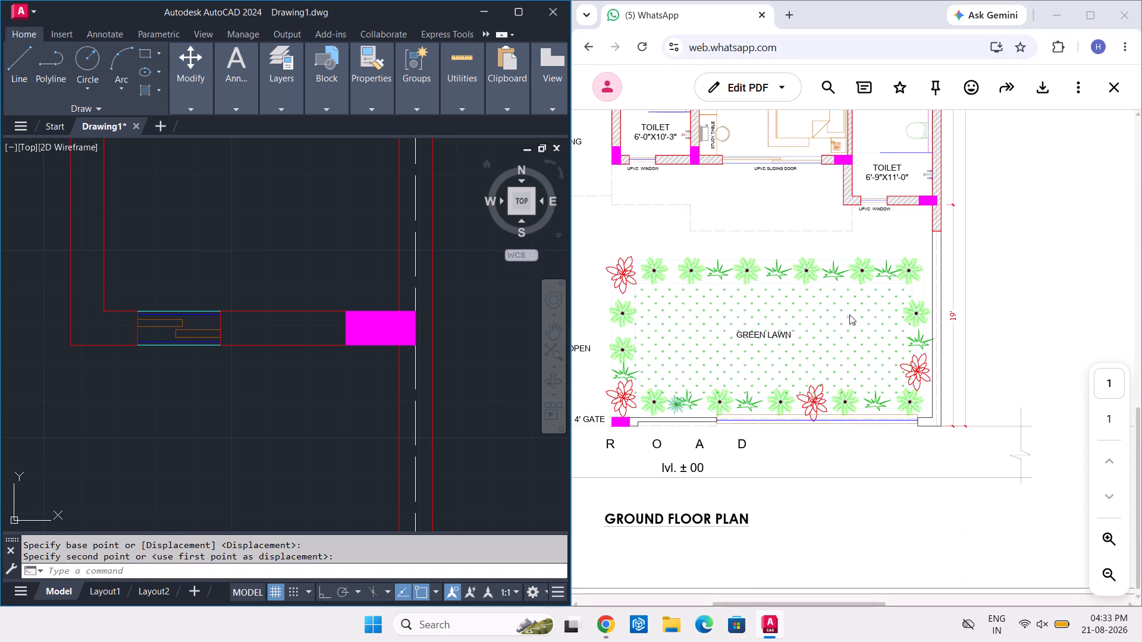
pyautogui.scroll(4, 851, 313)
pyautogui.scroll(-7, 851, 312)
pyautogui.scroll(3, 851, 312)
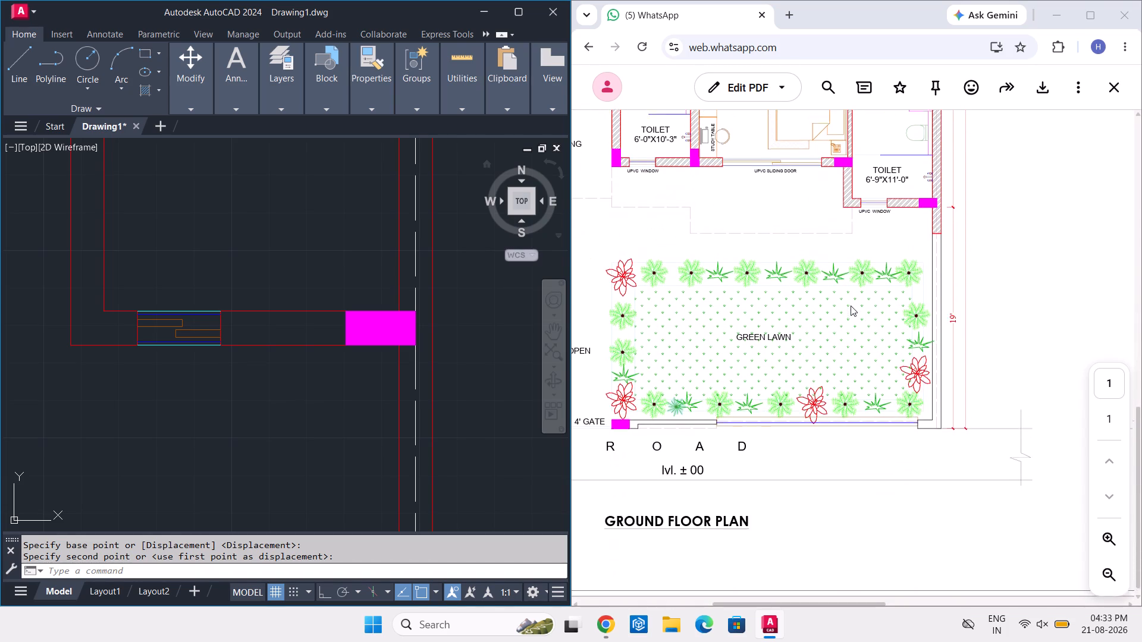
pyautogui.scroll(8, 851, 306)
pyautogui.scroll(-4, 850, 300)
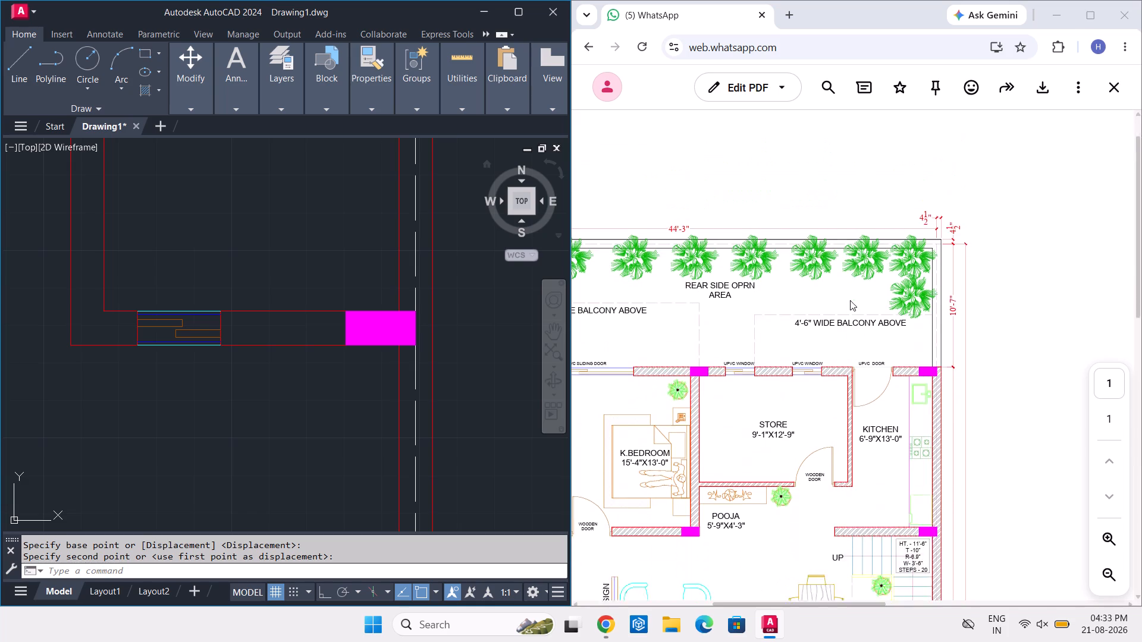
pyautogui.scroll(-2, 850, 300)
pyautogui.scroll(5, 850, 300)
pyautogui.scroll(-6, 850, 300)
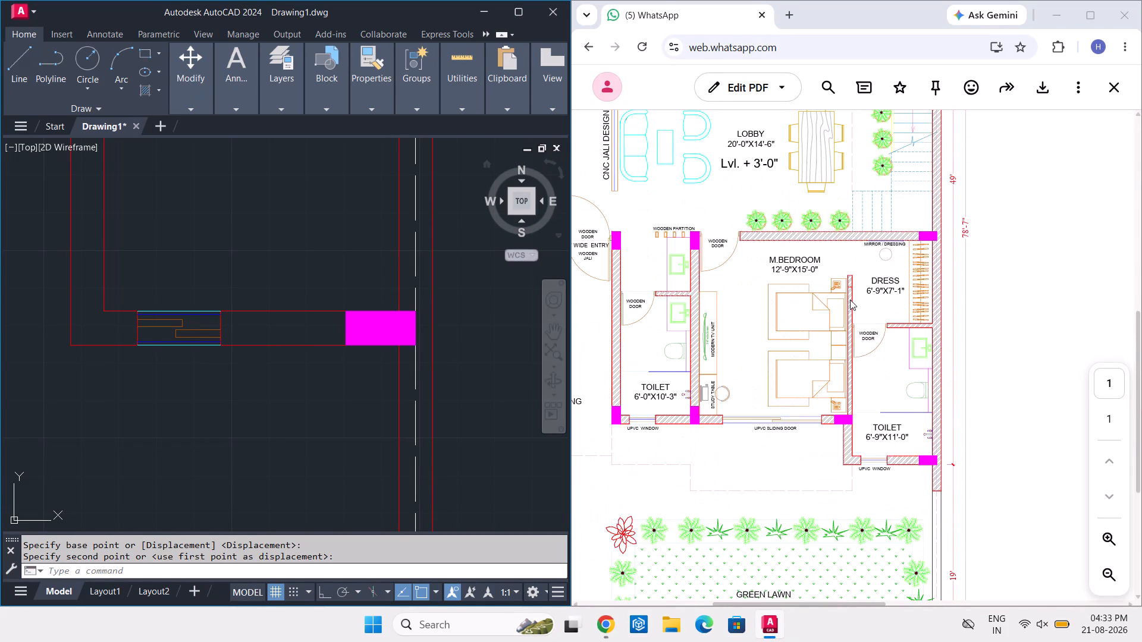
pyautogui.scroll(-6, 849, 299)
pyautogui.scroll(-4, 277, 282)
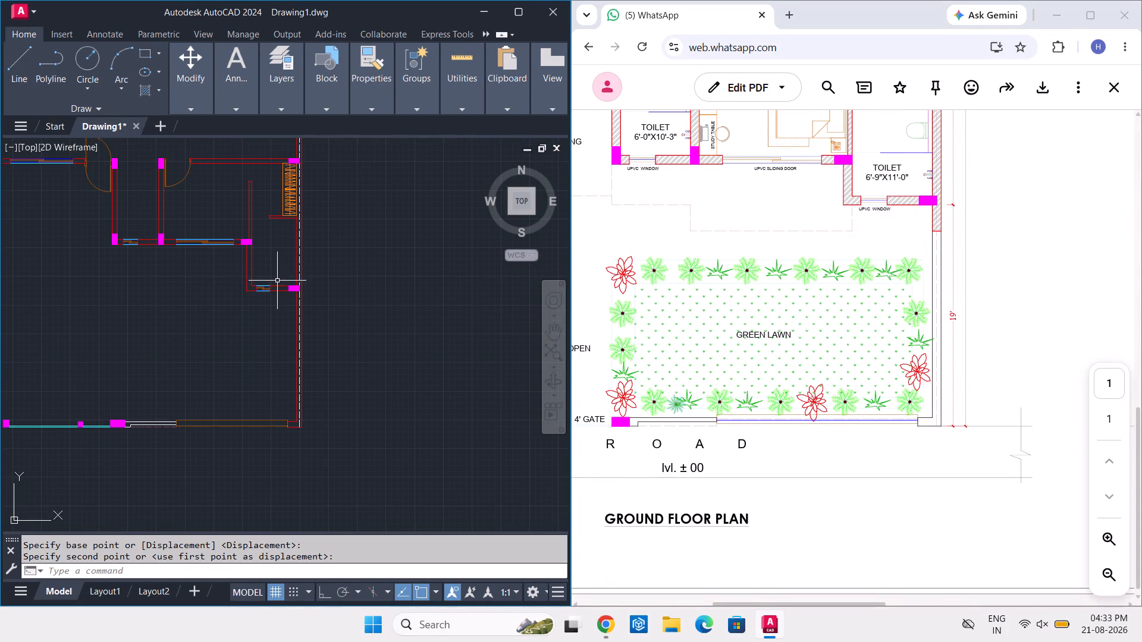
pyautogui.moveTo(277, 280); pyautogui.dragTo(378, 284, button='middle')
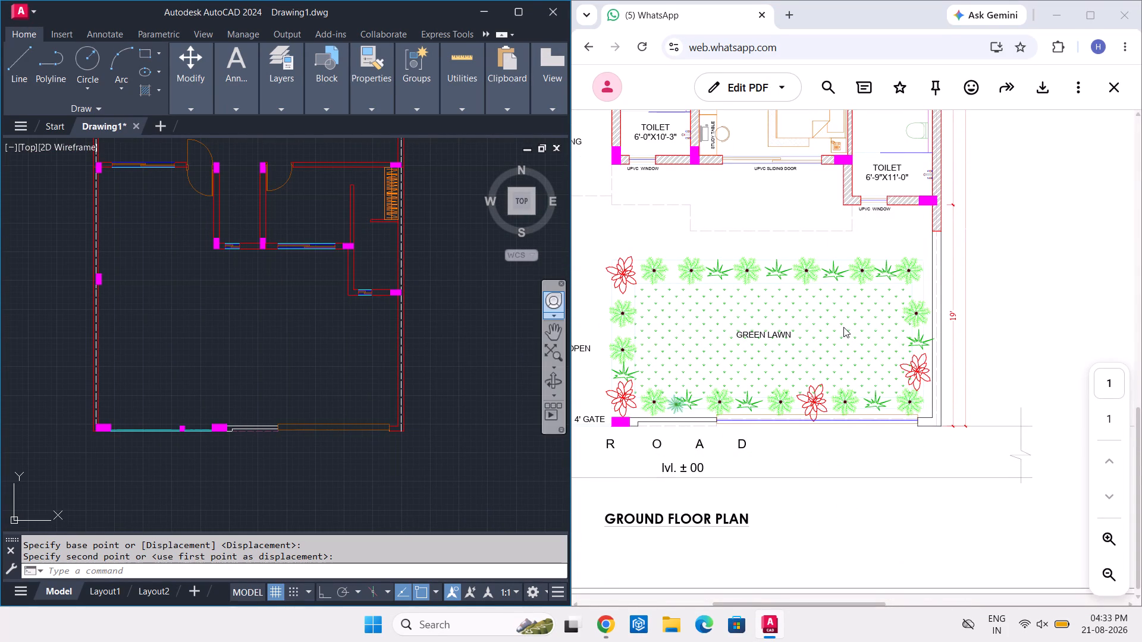
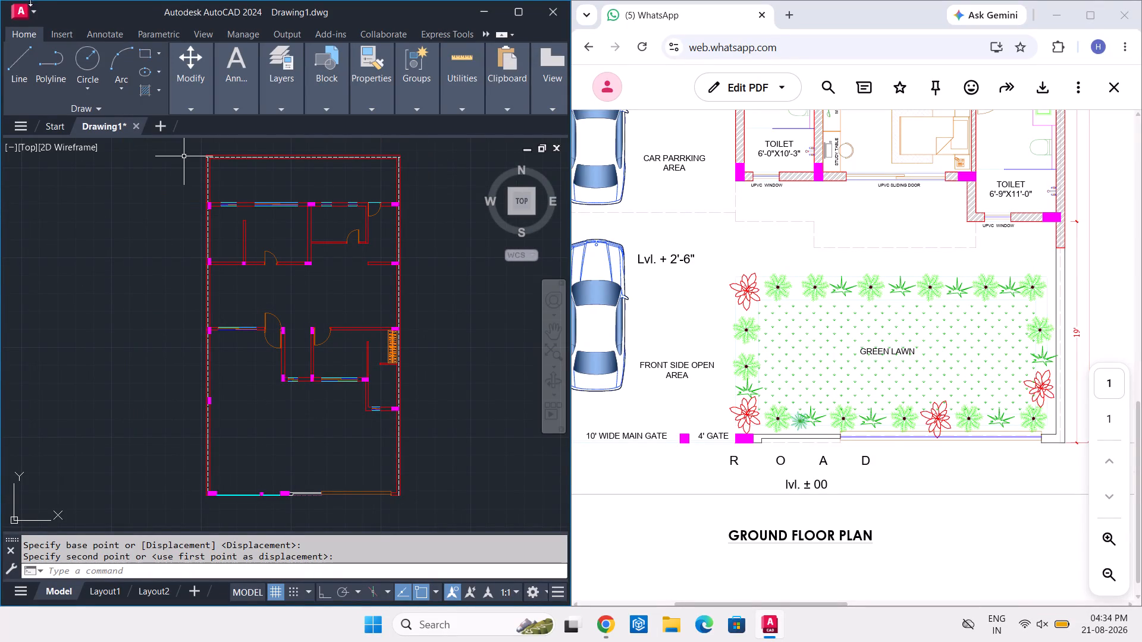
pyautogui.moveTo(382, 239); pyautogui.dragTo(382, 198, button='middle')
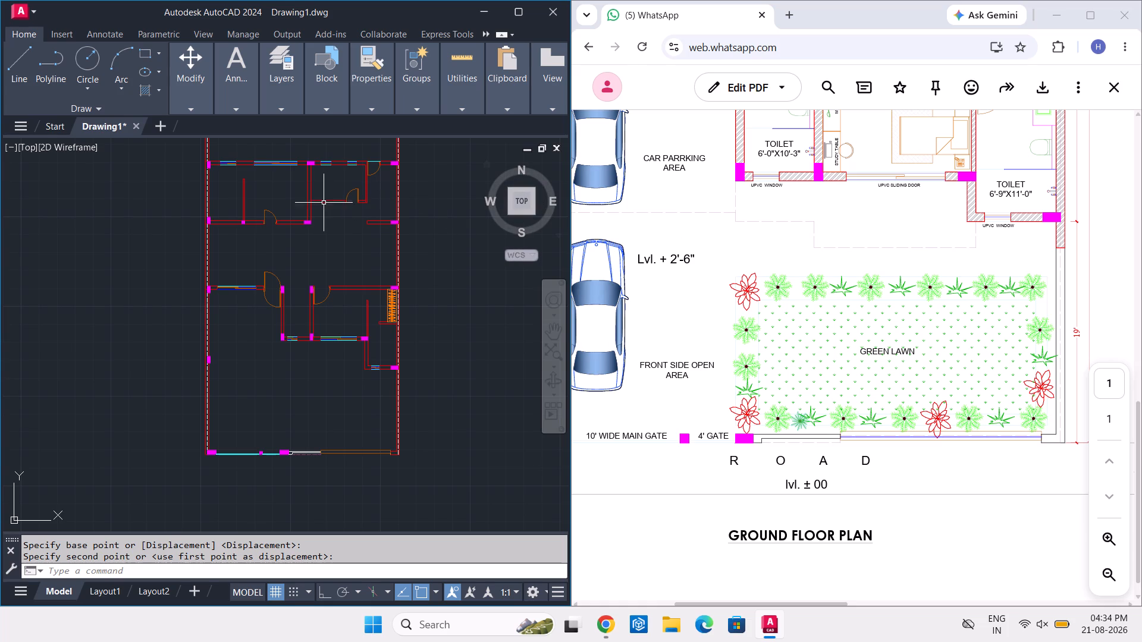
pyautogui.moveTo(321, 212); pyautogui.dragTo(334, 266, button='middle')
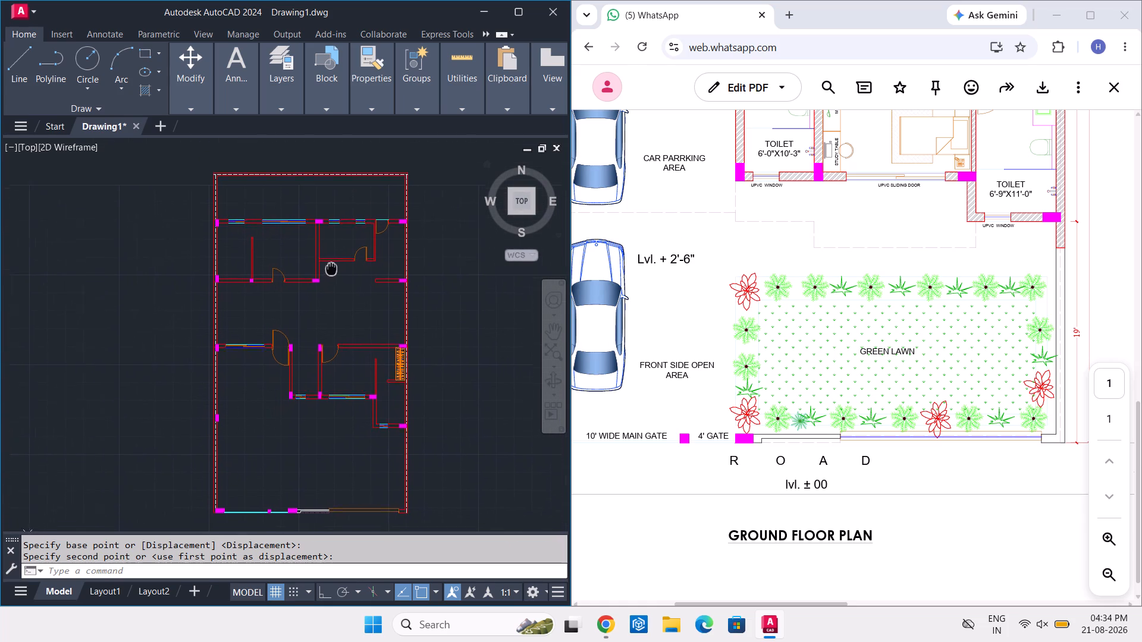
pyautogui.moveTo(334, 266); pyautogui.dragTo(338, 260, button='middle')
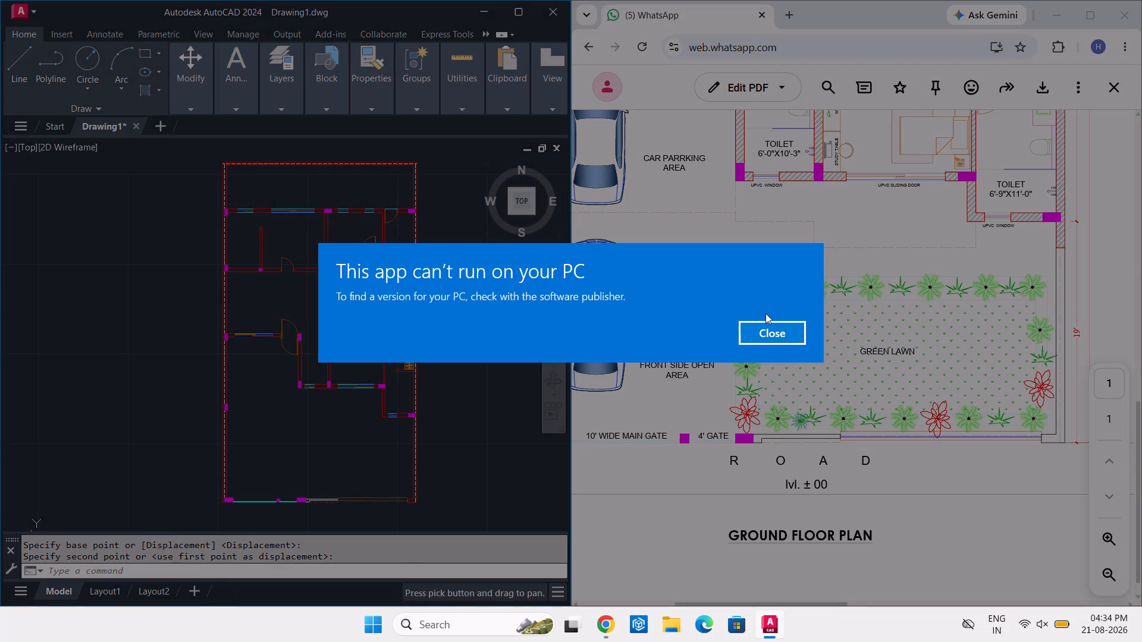
# Dismiss the system message about an app that cannot run on this PC.
pyautogui.click(788, 341)
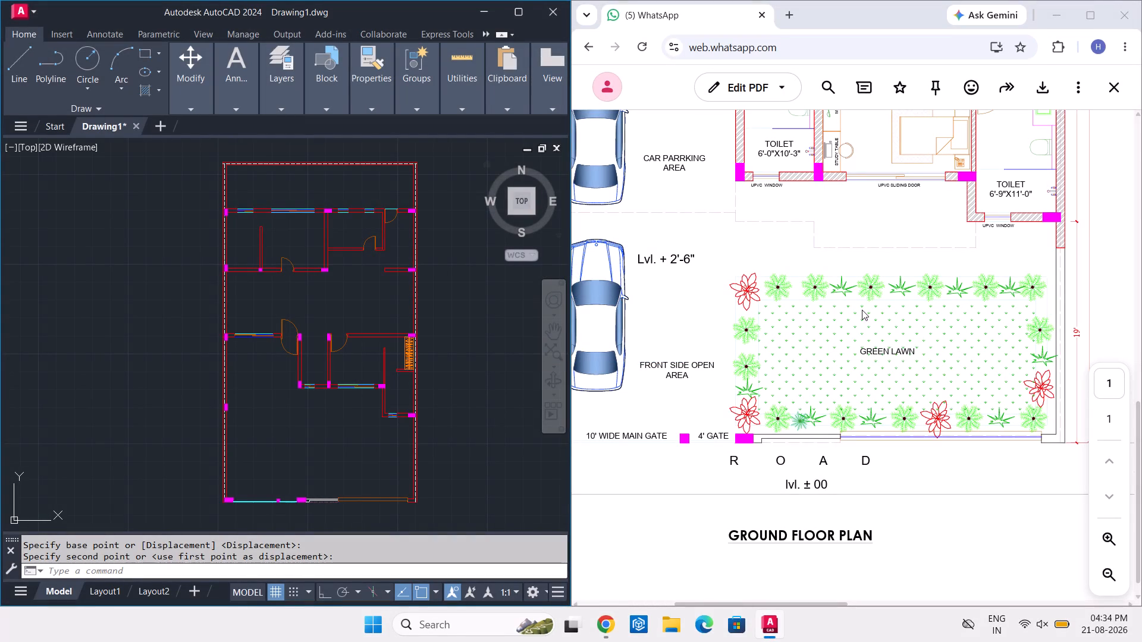
# Examine the front bedroom, toilets, parking area and green lawn on the reference ground floor plan.
pyautogui.scroll(3, 868, 329)
pyautogui.scroll(-2, 867, 329)
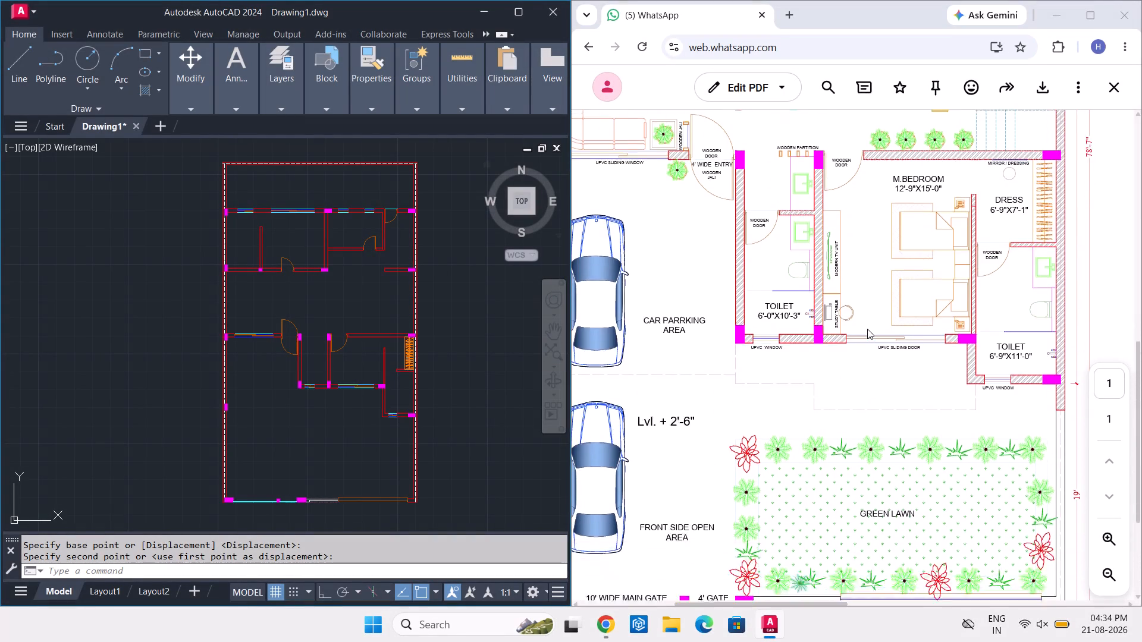
pyautogui.scroll(-2, 867, 329)
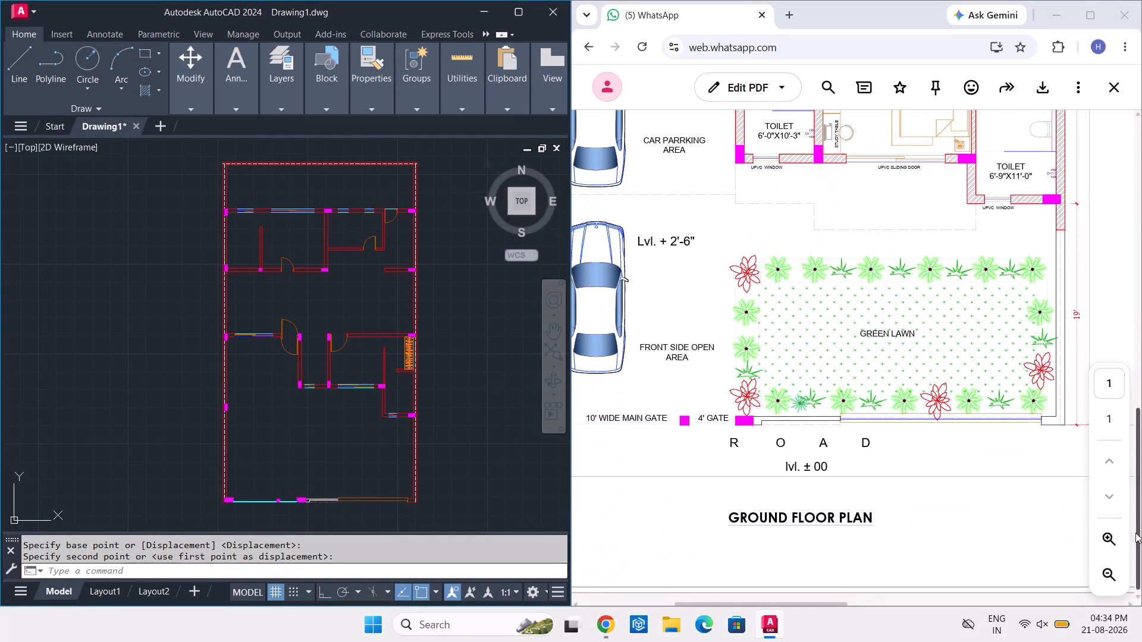
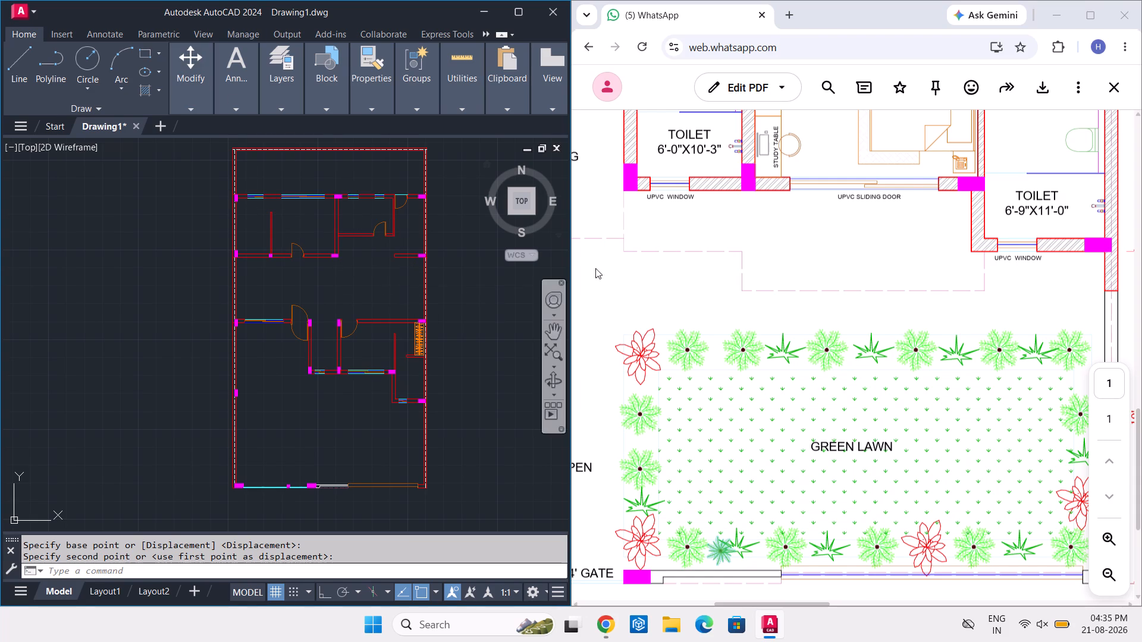
# Examine the master bedroom, dress area and adjoining toilets on the reference ground floor plan.
pyautogui.scroll(6, 908, 175)
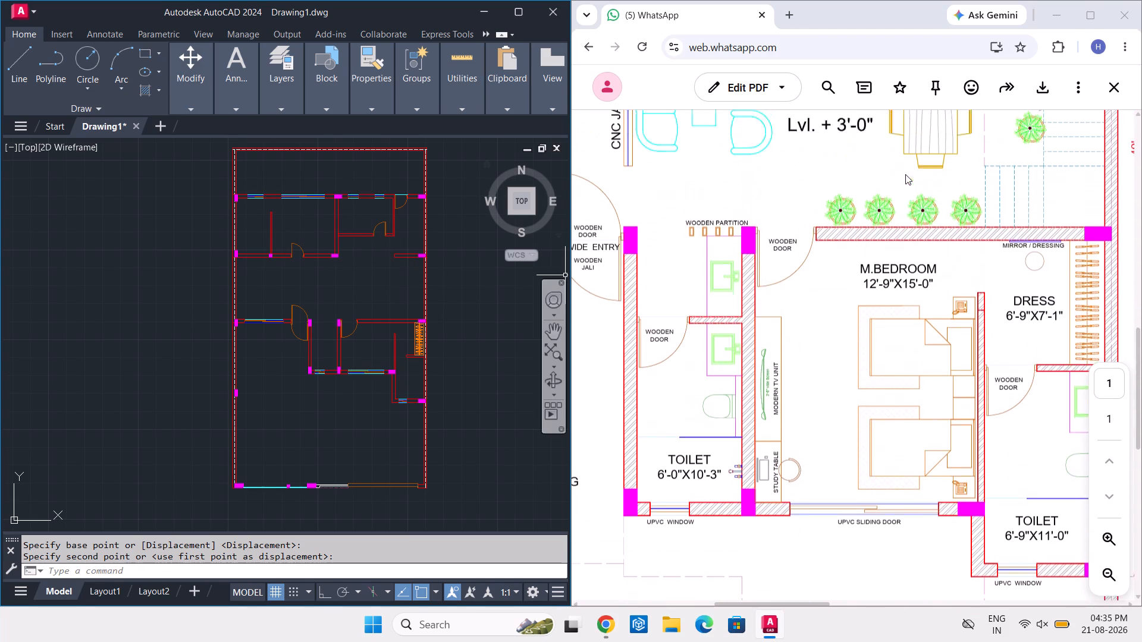
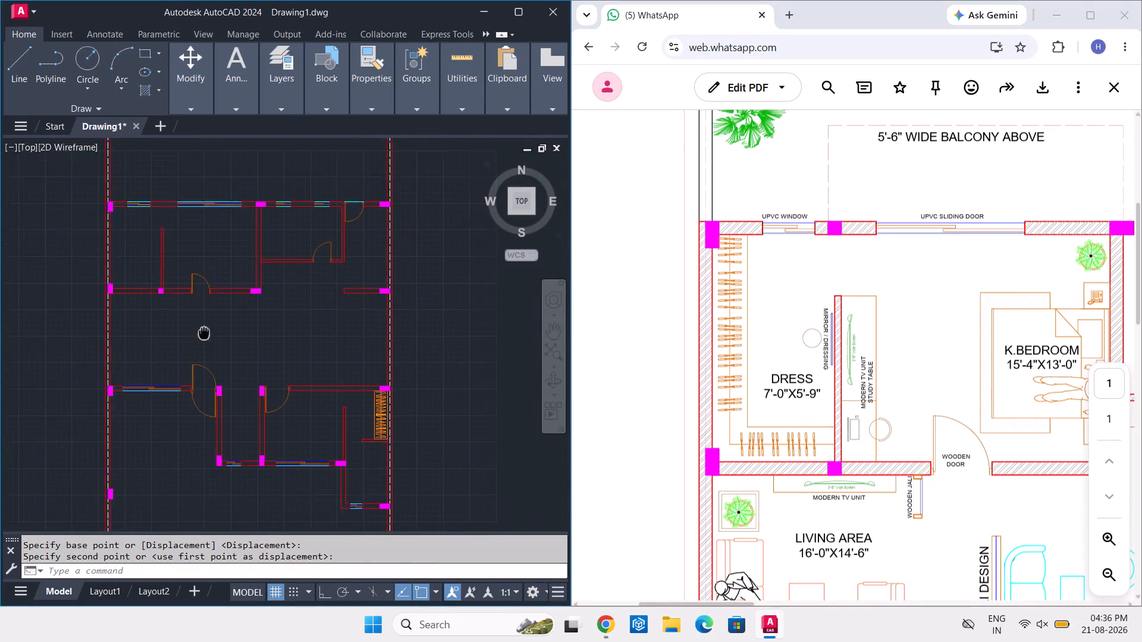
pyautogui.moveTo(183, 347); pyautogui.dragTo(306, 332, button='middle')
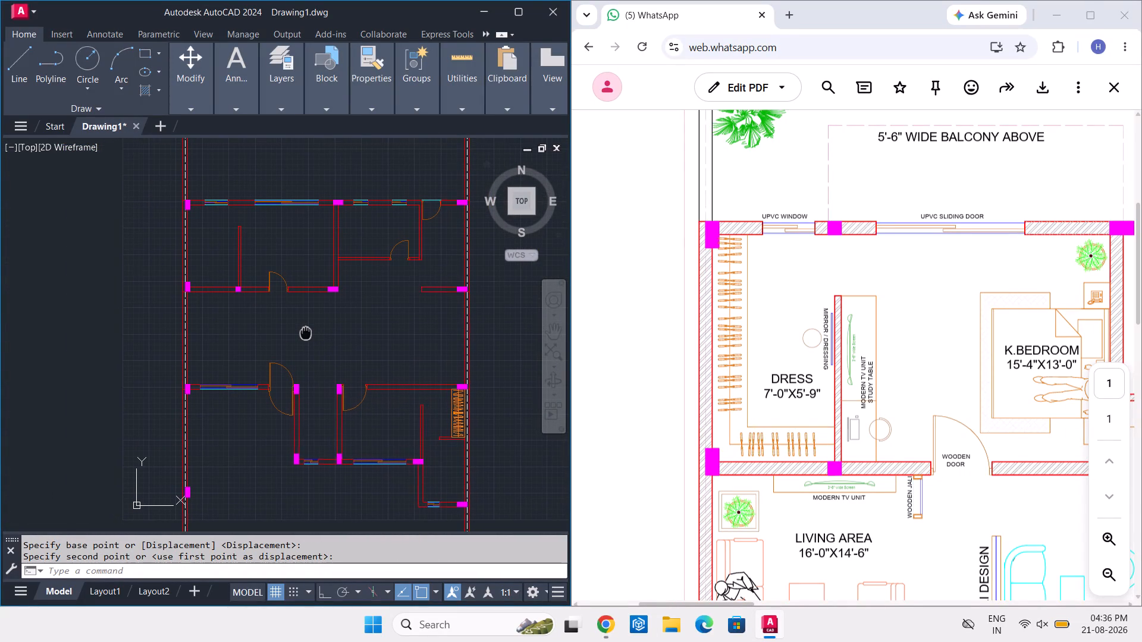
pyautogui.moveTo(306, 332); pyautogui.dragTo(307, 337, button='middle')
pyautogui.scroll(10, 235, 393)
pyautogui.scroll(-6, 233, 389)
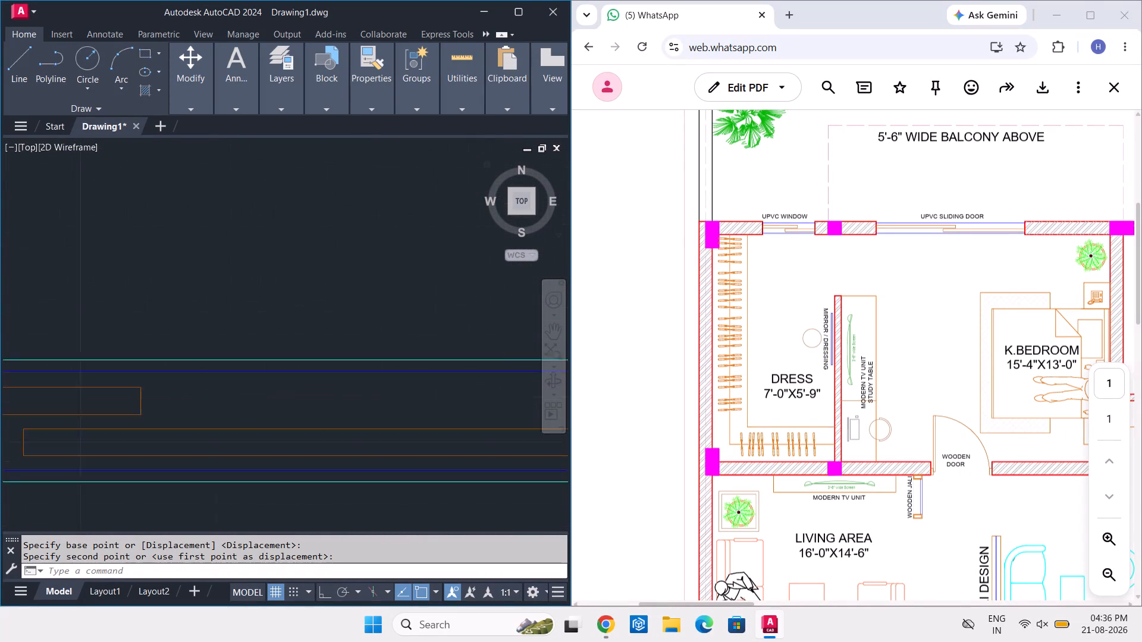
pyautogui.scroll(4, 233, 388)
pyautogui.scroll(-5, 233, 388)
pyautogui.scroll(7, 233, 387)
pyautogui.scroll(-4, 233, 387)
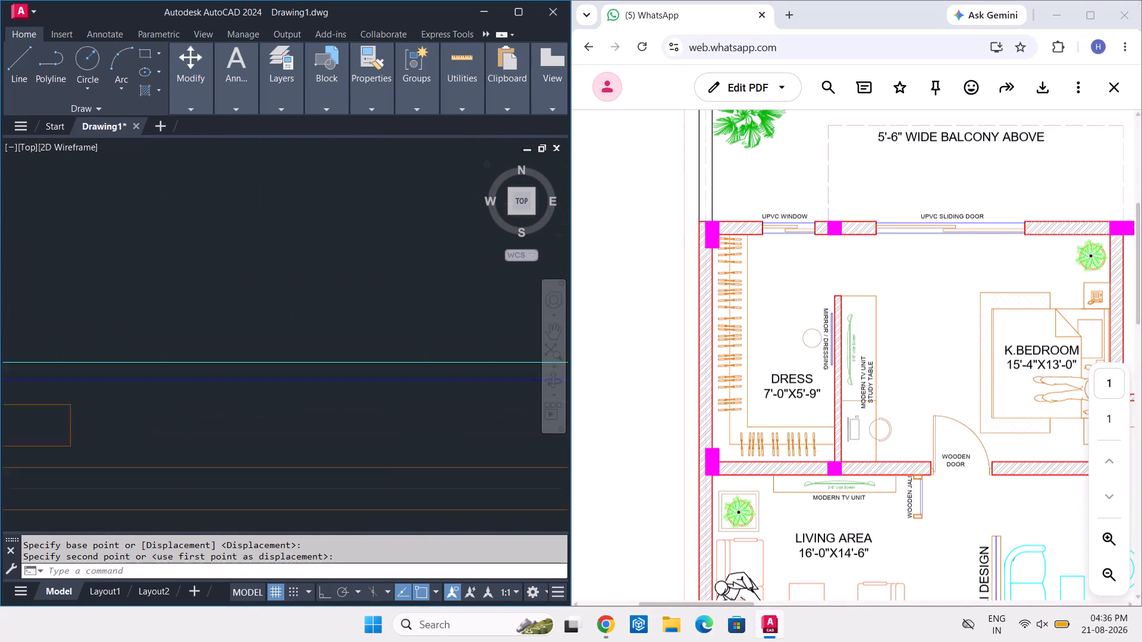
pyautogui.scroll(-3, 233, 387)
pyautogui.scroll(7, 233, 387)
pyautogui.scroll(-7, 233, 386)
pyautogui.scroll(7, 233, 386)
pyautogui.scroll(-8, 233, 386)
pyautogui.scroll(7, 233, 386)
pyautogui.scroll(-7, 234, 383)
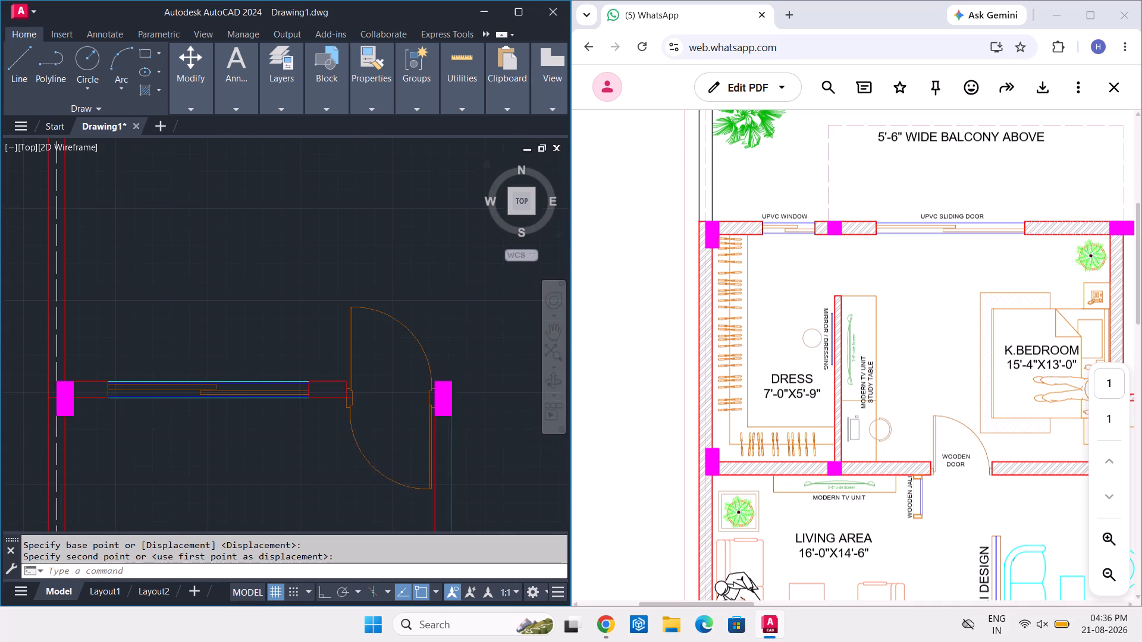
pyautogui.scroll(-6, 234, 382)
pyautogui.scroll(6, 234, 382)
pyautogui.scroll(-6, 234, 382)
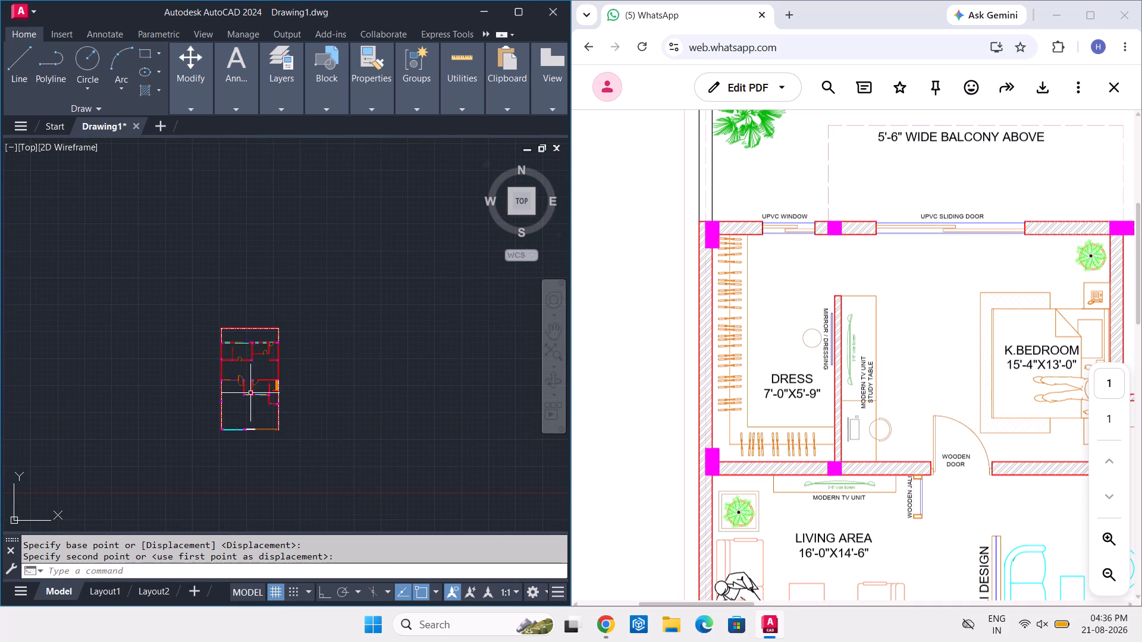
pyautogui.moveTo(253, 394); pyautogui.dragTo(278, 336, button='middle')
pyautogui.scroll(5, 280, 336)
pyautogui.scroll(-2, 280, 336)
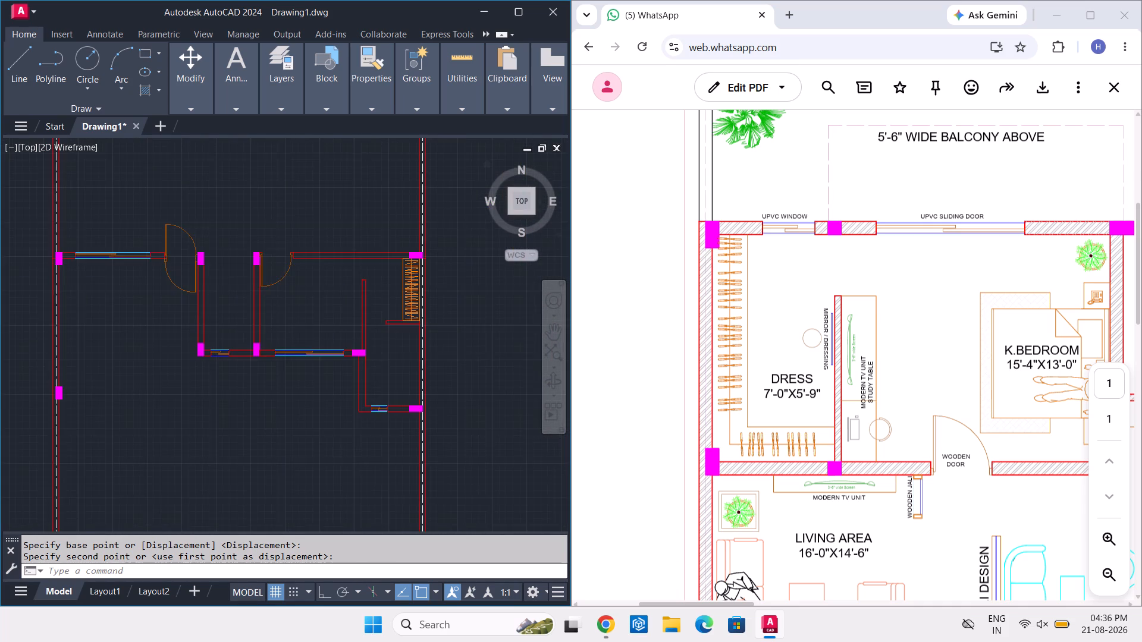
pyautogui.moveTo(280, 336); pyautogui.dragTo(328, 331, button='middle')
# Examine the reference ground floor plan from the dress and K. bedroom through the living area to the car parking area.
pyautogui.scroll(-2, 823, 266)
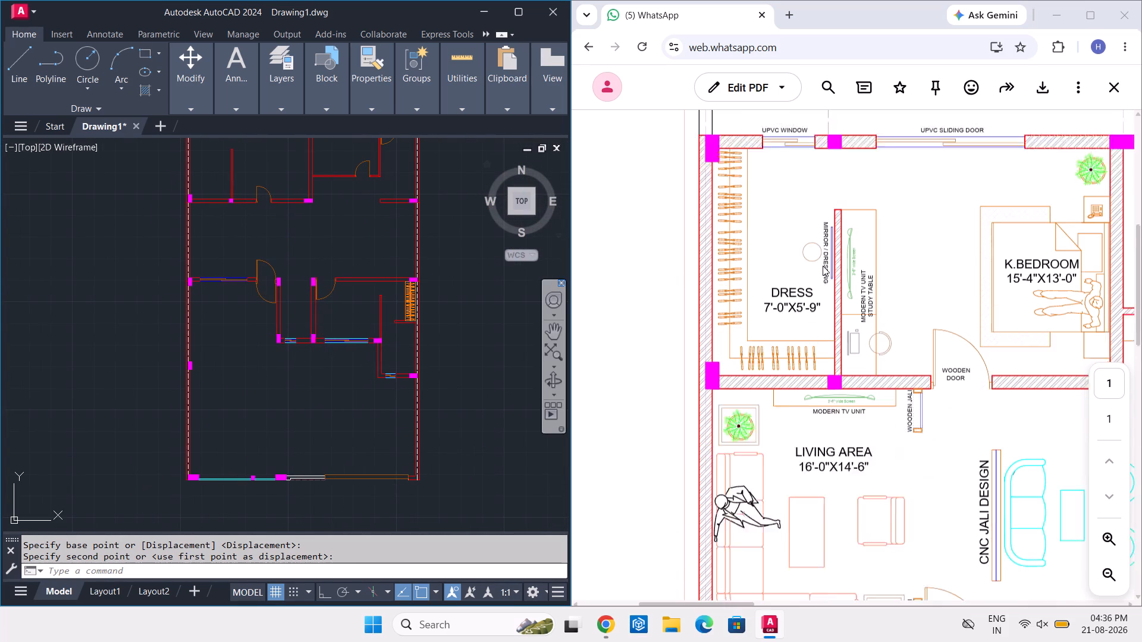
pyautogui.scroll(-6, 823, 266)
pyautogui.scroll(5, 823, 266)
pyautogui.scroll(-6, 822, 266)
pyautogui.scroll(6, 822, 266)
pyautogui.scroll(-6, 822, 266)
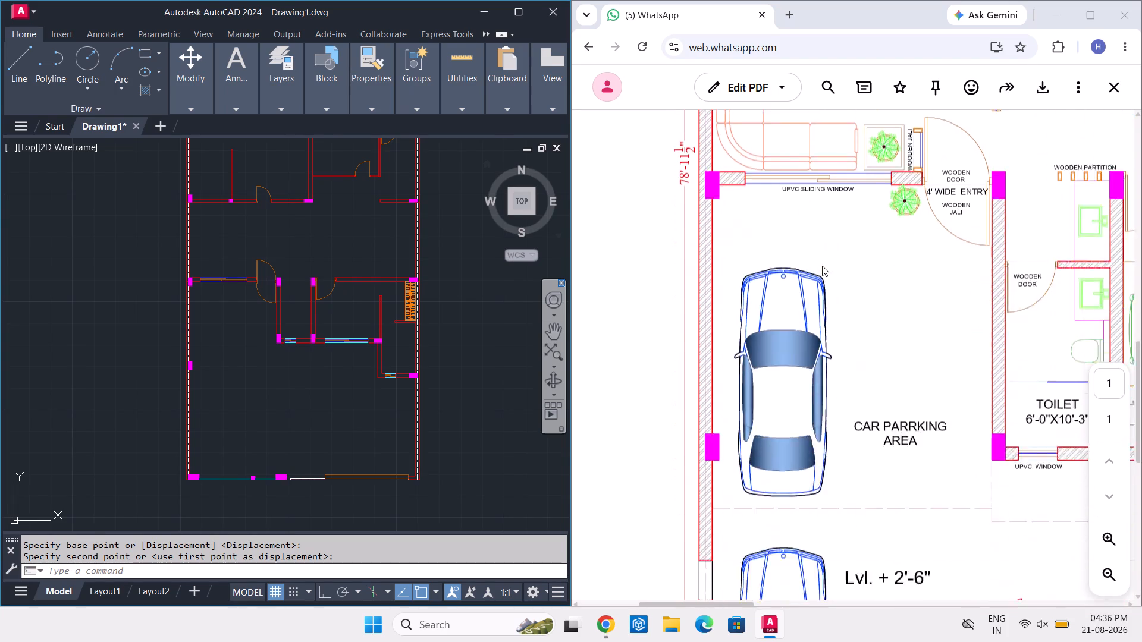
pyautogui.scroll(6, 822, 266)
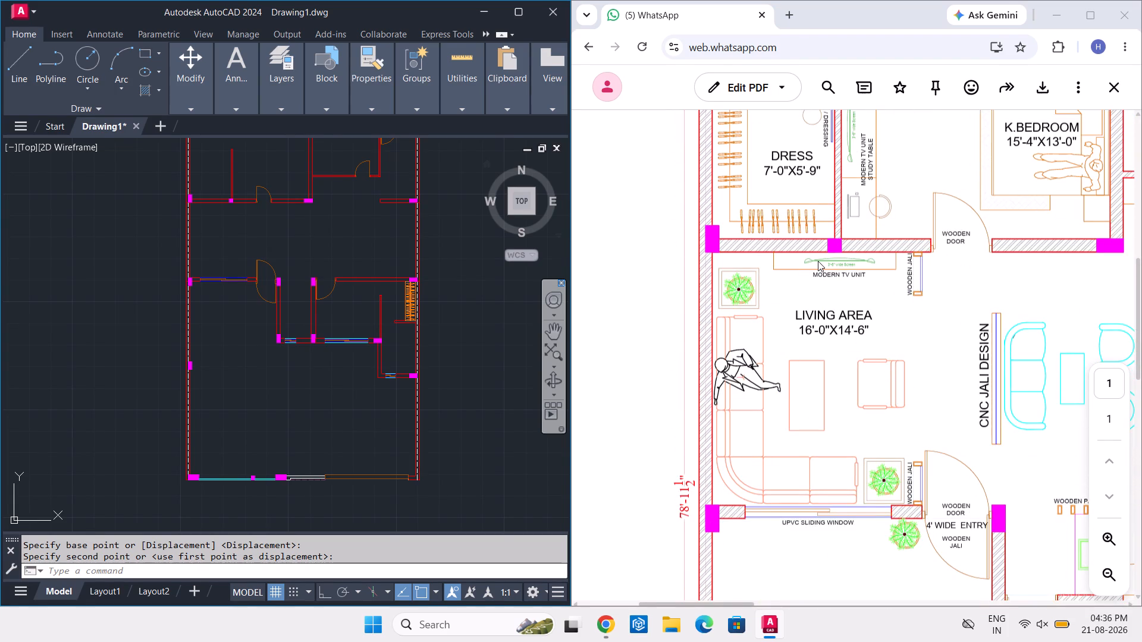
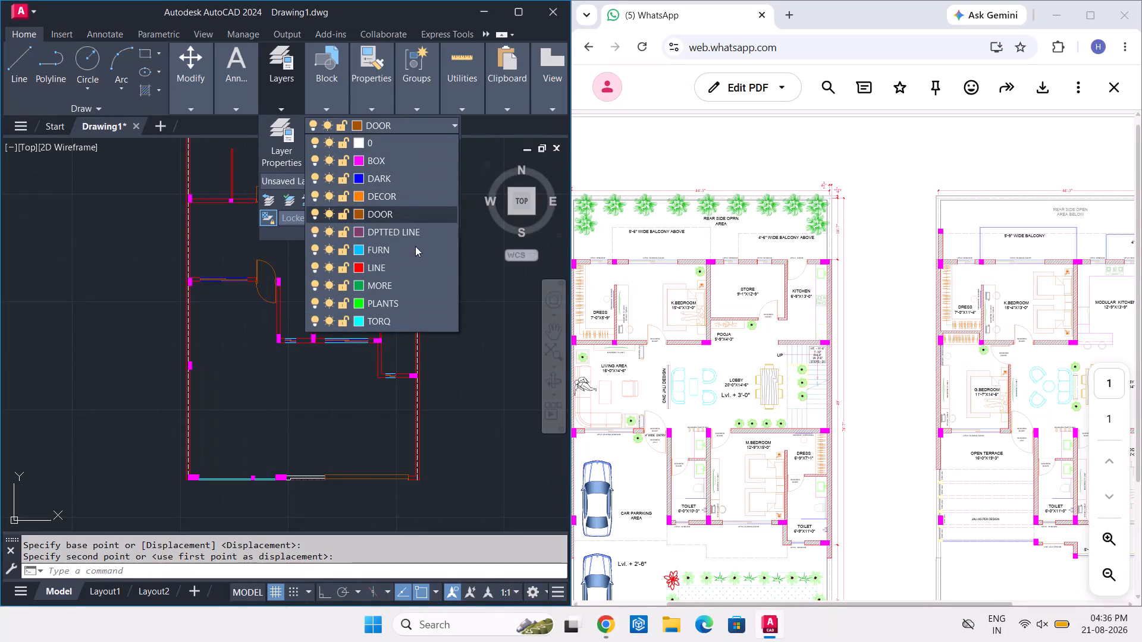
# Make MORE the current layer.
pyautogui.click(407, 286)
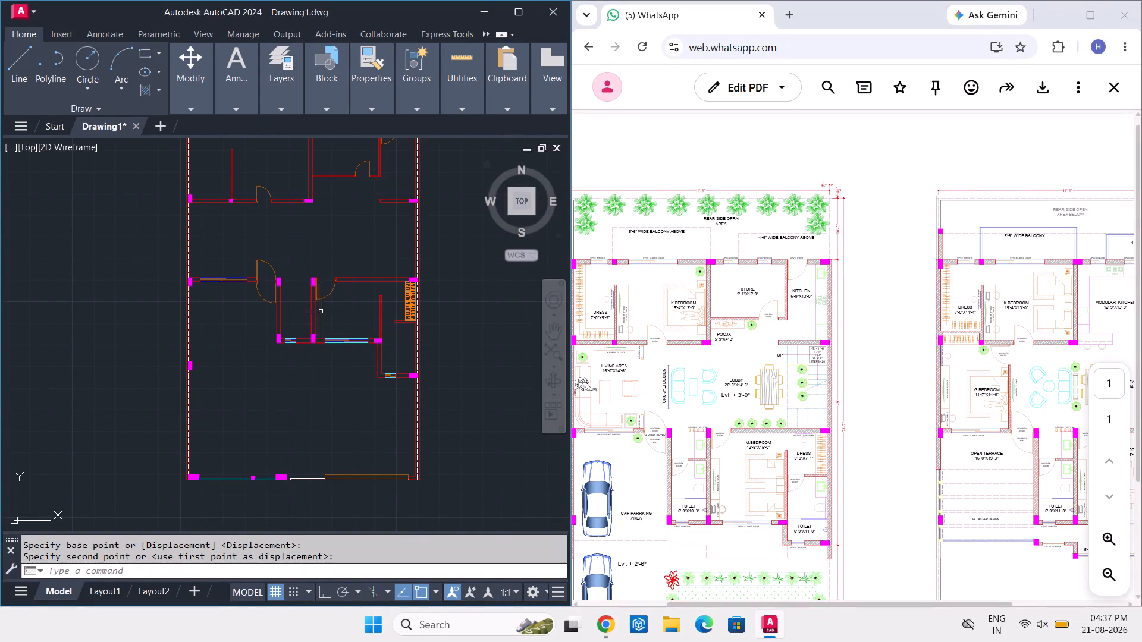
# Look through the recently used blocks for a suitable plant block to insert.
pyautogui.moveTo(441, 262); pyautogui.dragTo(310, 292, button='middle')
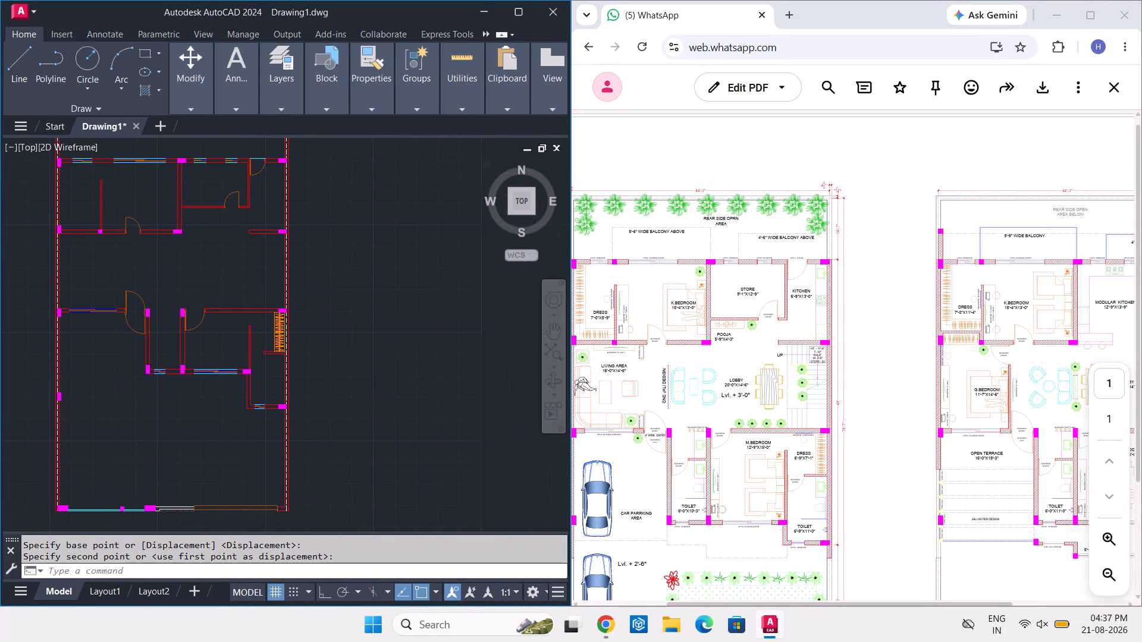
pyautogui.write('I')
pyautogui.press('space')
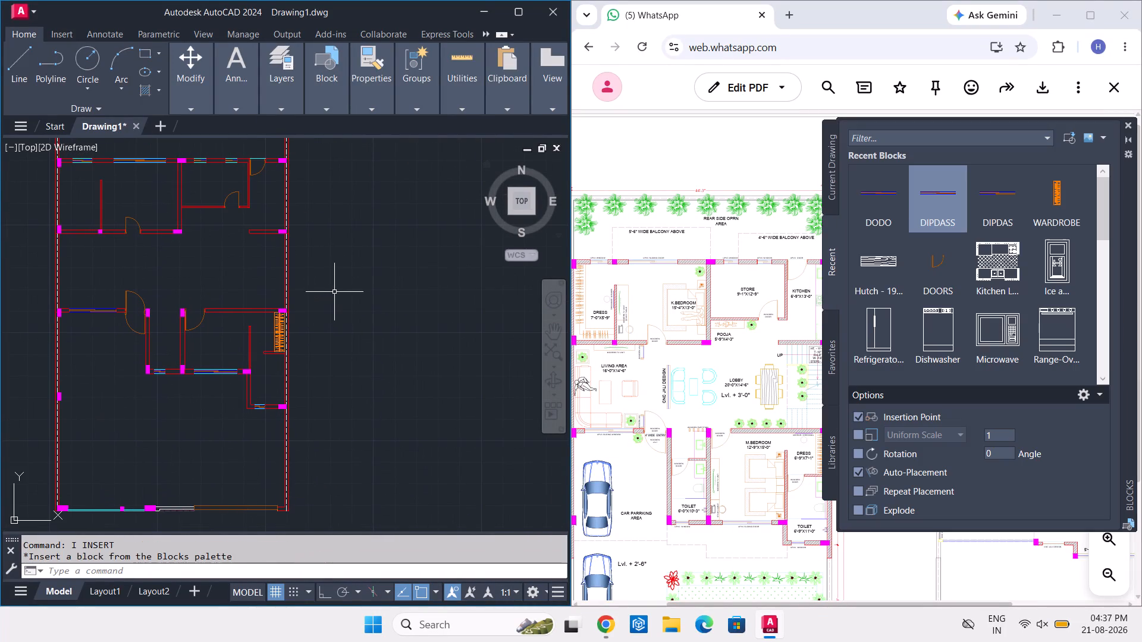
pyautogui.scroll(-4, 993, 217)
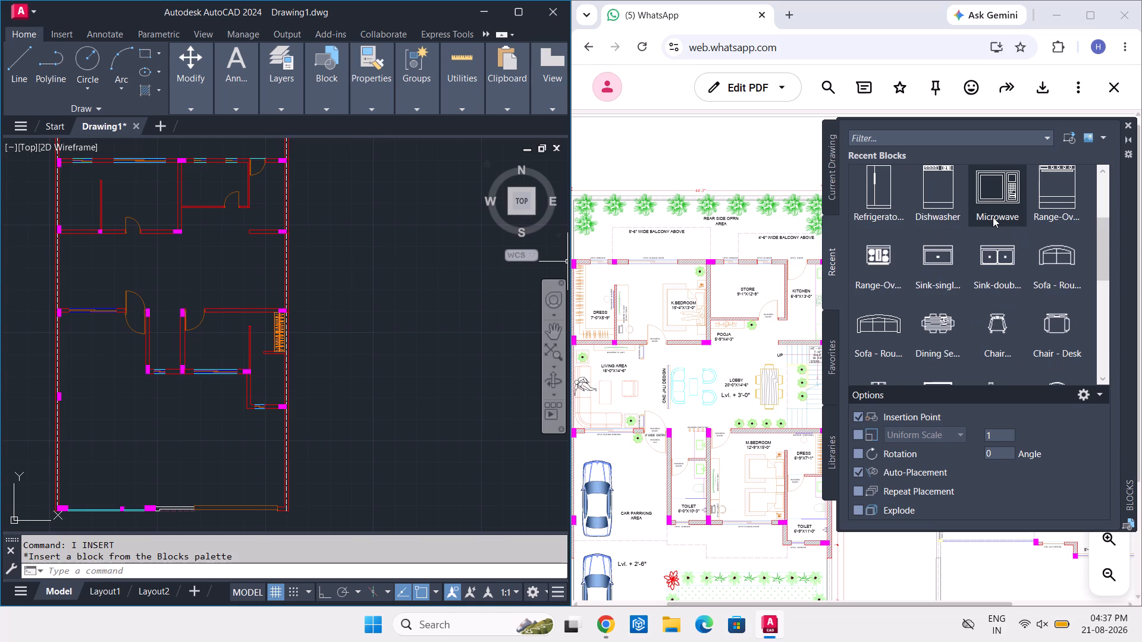
pyautogui.scroll(-4, 993, 216)
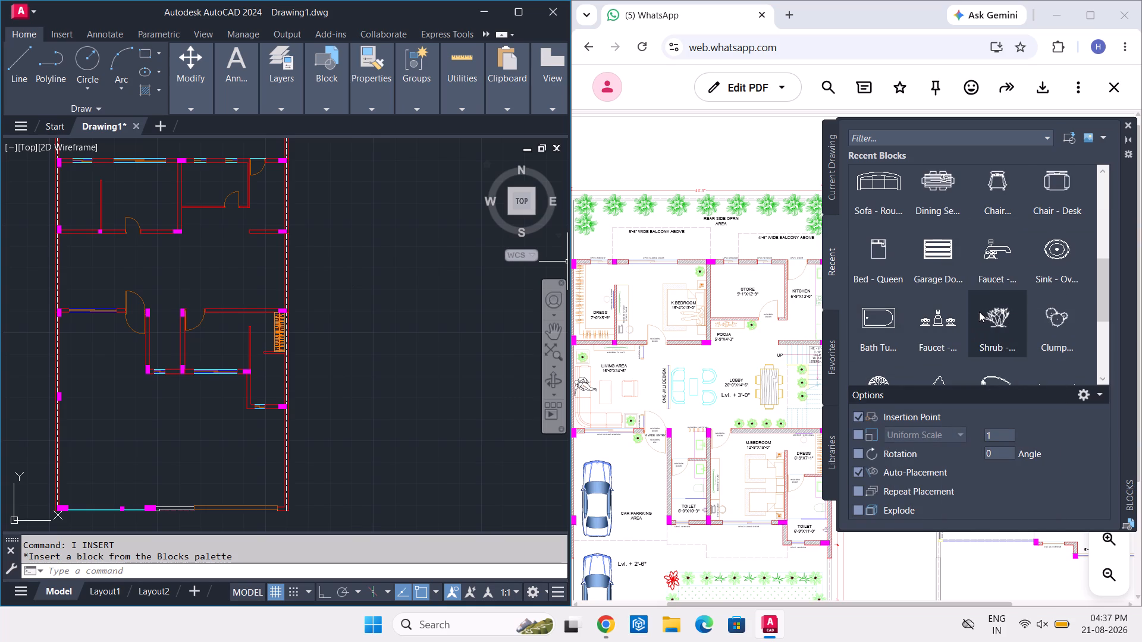
pyautogui.scroll(-1, 946, 318)
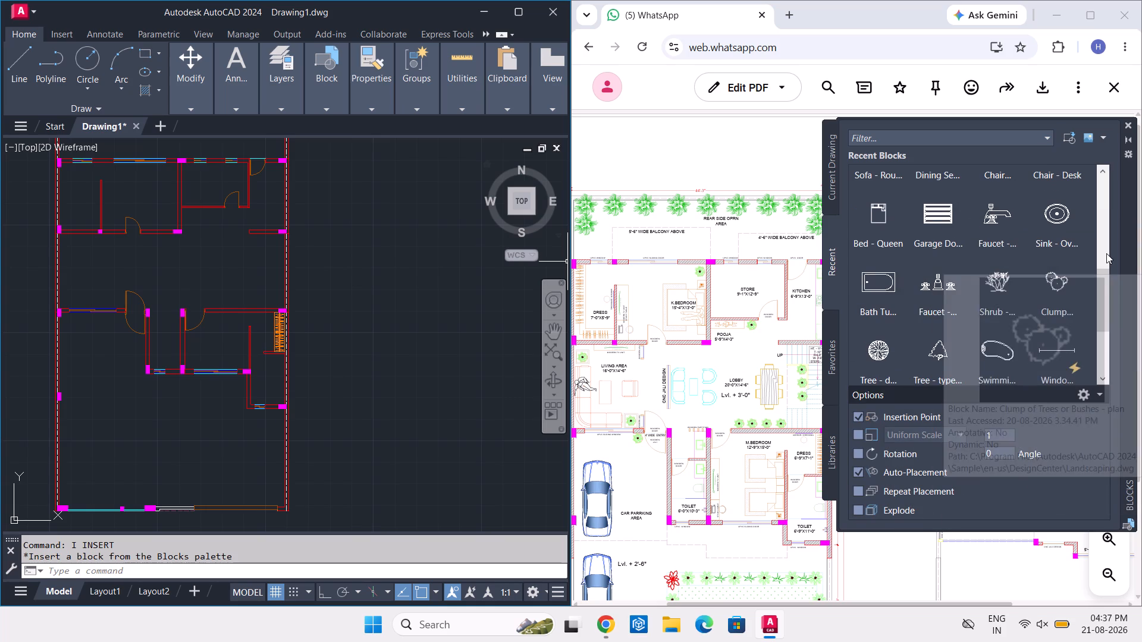
pyautogui.scroll(-1, 1105, 254)
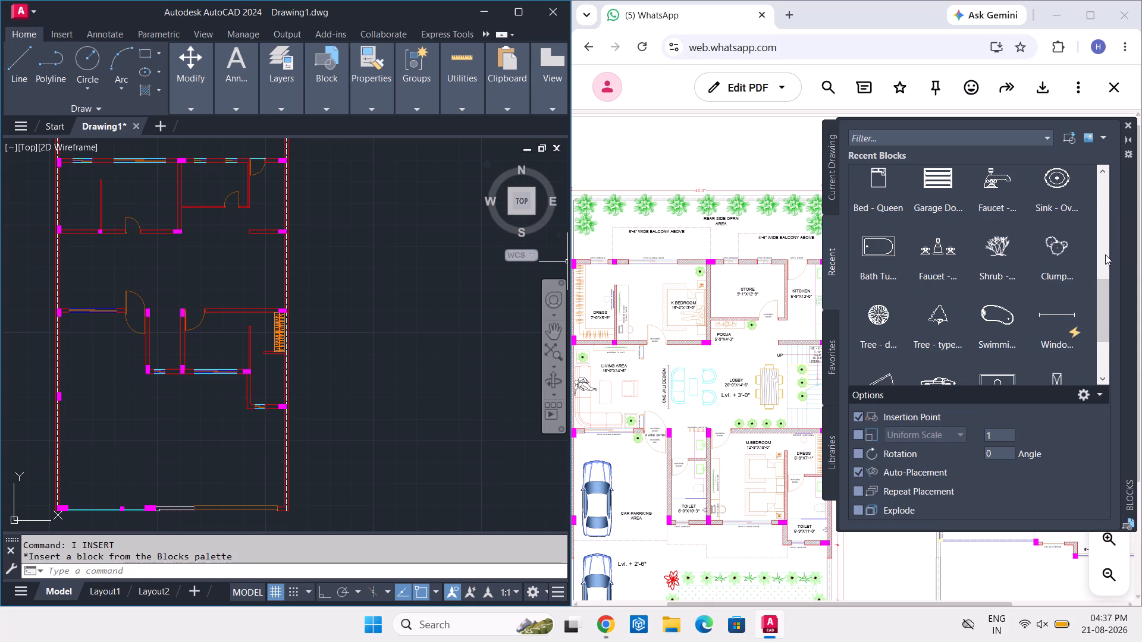
pyautogui.scroll(-1, 1105, 254)
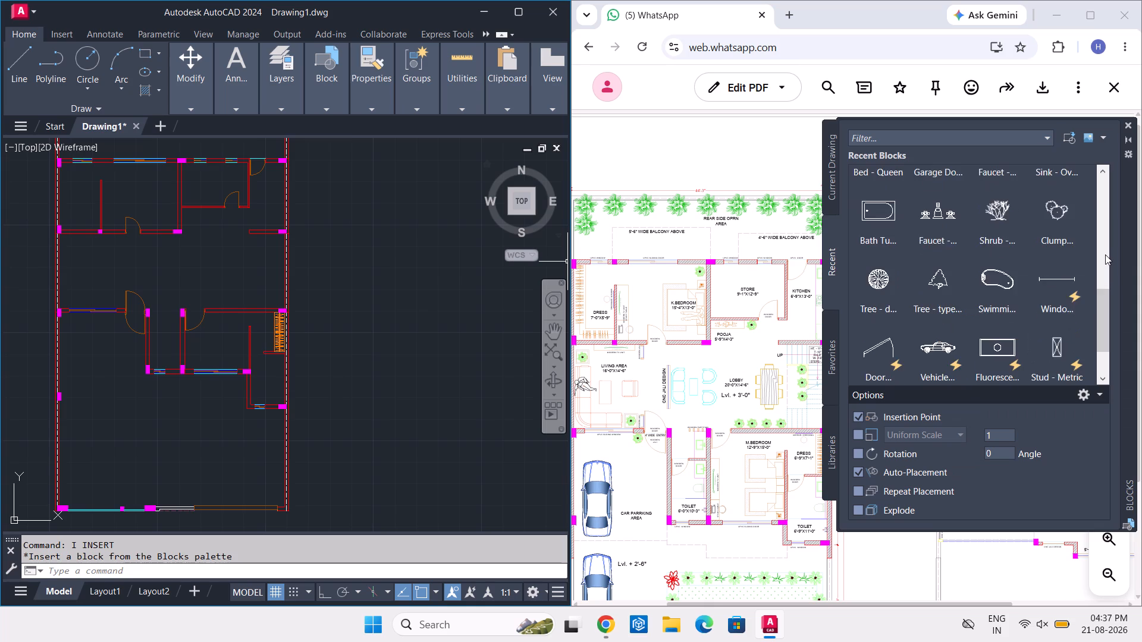
pyautogui.scroll(-2, 1105, 254)
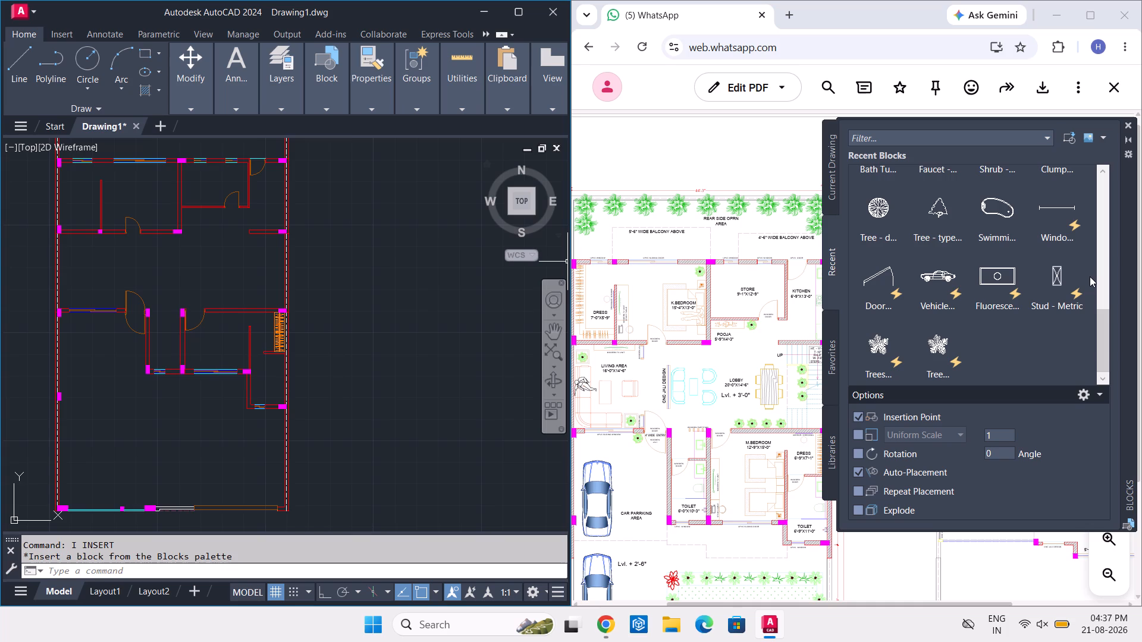
pyautogui.press('Escape')
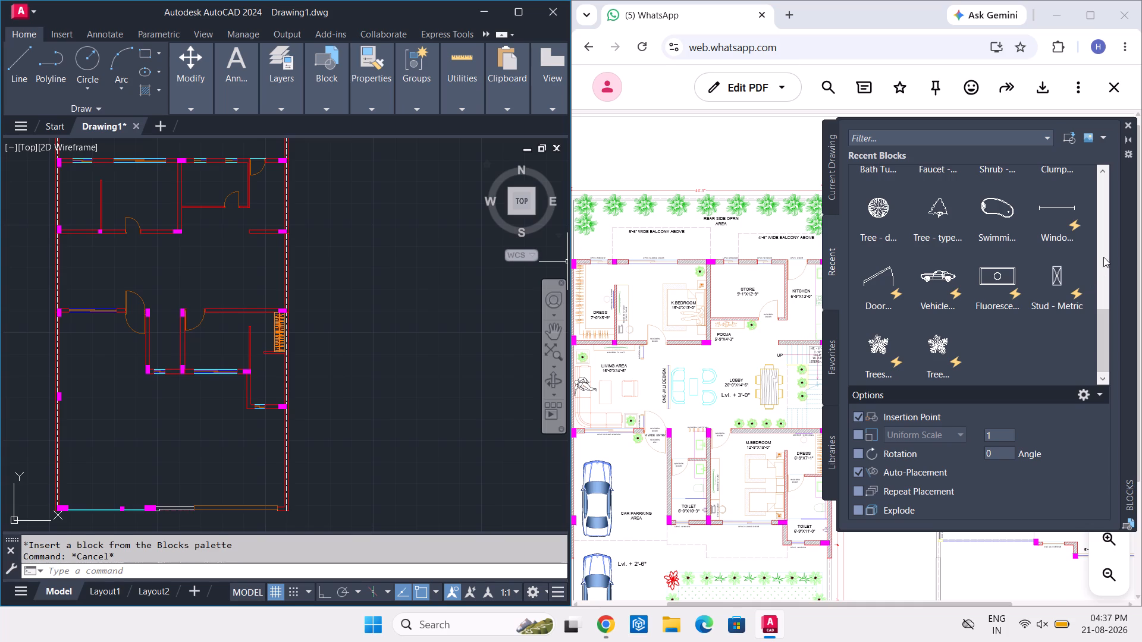
pyautogui.click(1129, 118)
pyautogui.click(1134, 124)
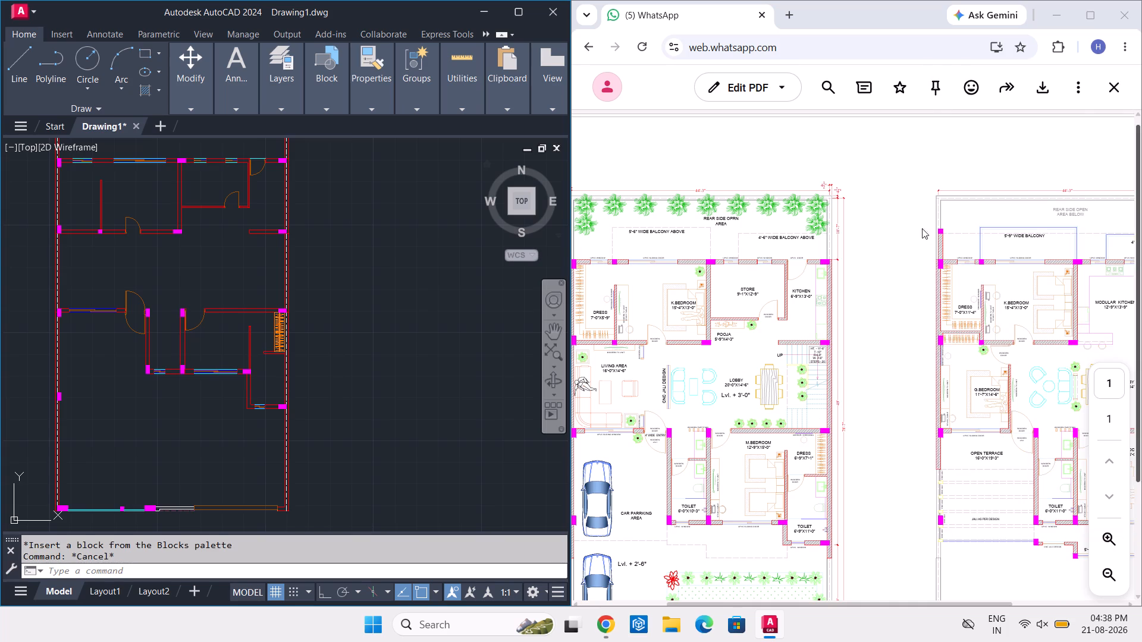
# Examine the blocks of the Plant Process.dwg sample drawing in DesignCenter.
pyautogui.write('DC')
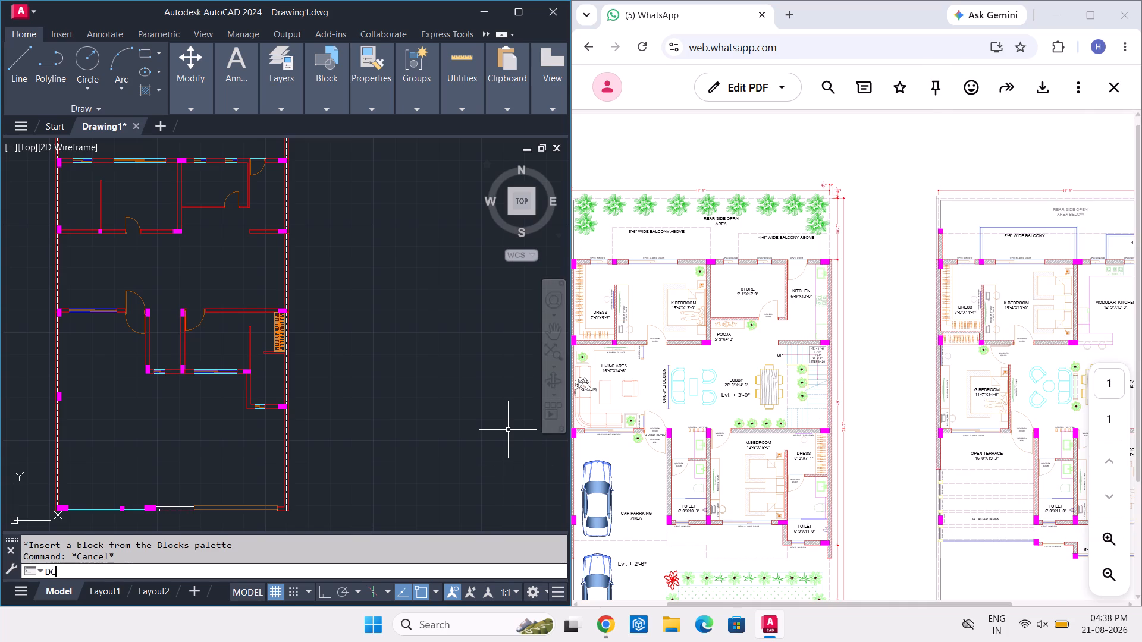
pyautogui.press('space')
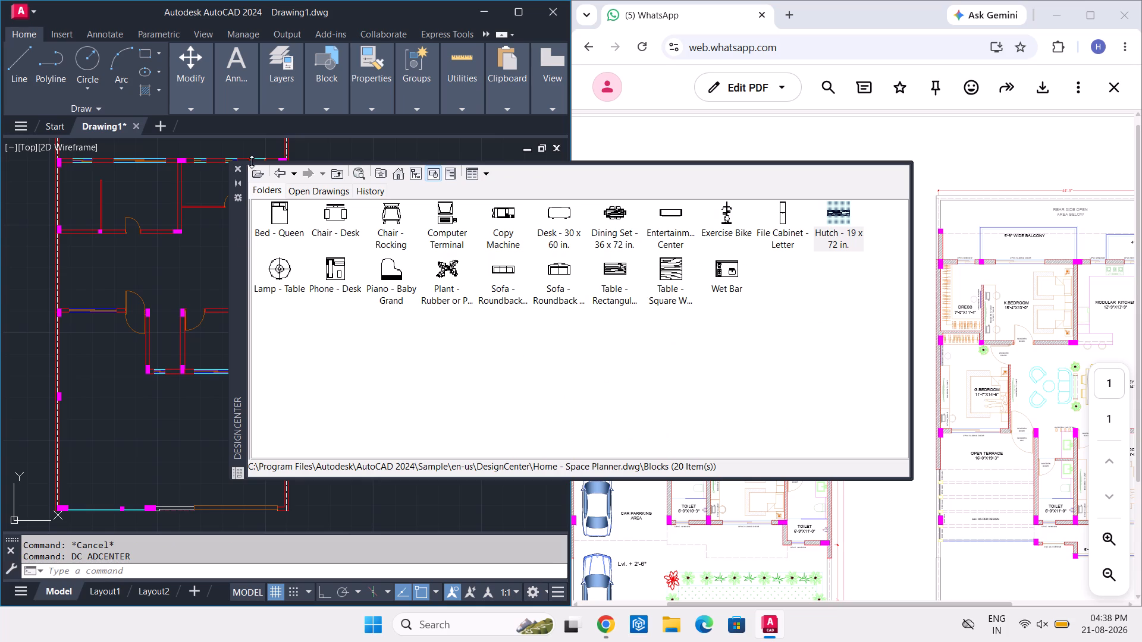
pyautogui.click(274, 177)
pyautogui.click(277, 177)
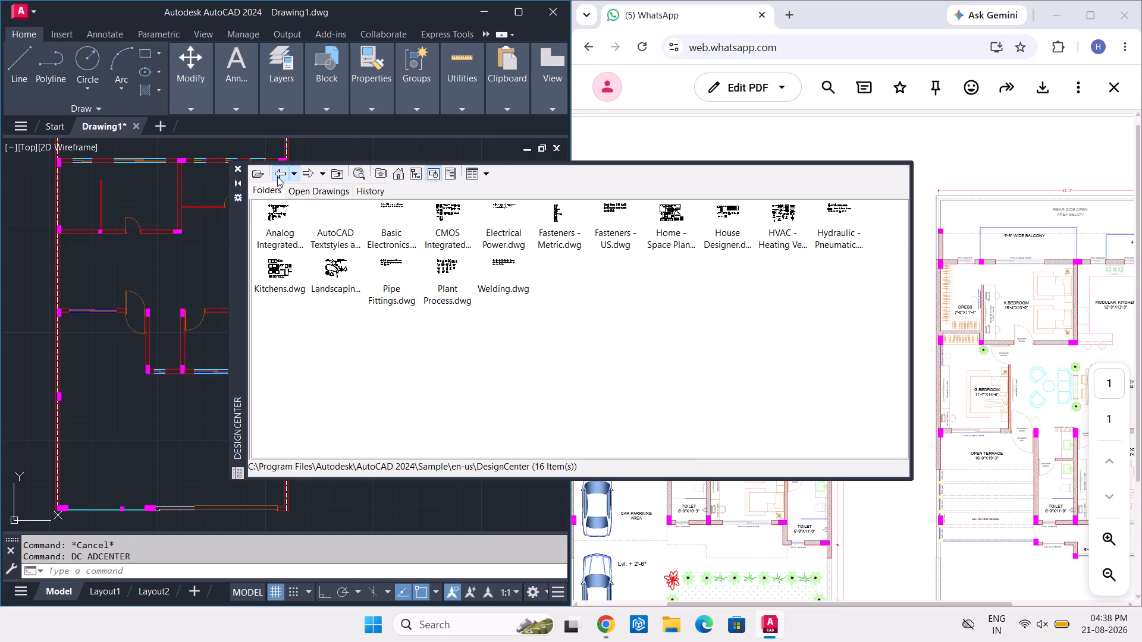
pyautogui.click(441, 272)
pyautogui.click(441, 272)
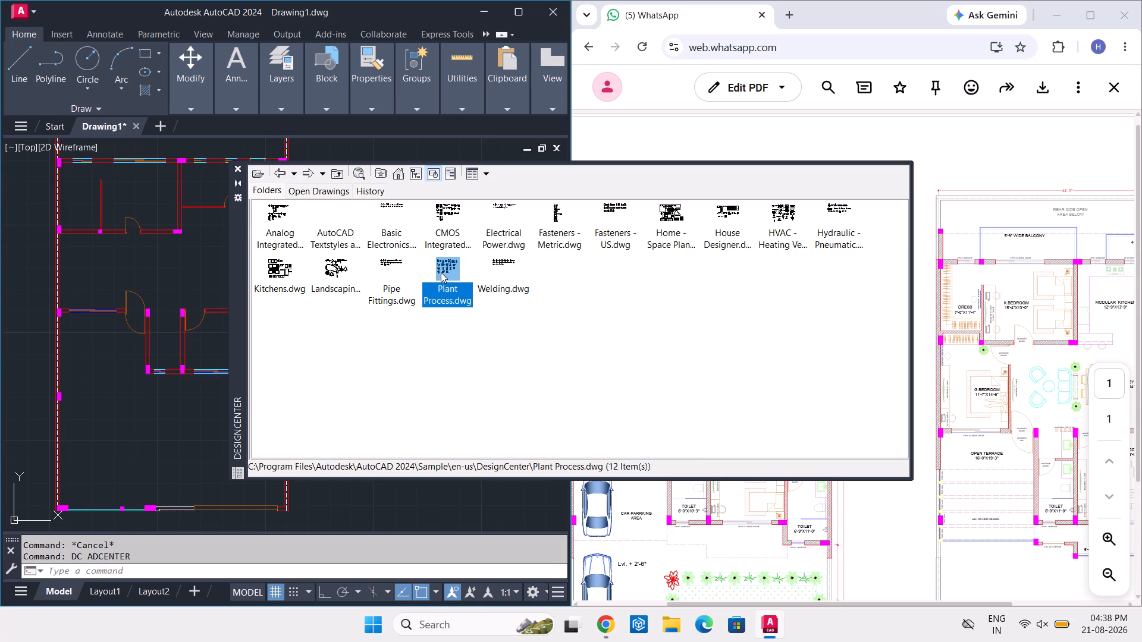
pyautogui.doubleClick(272, 218)
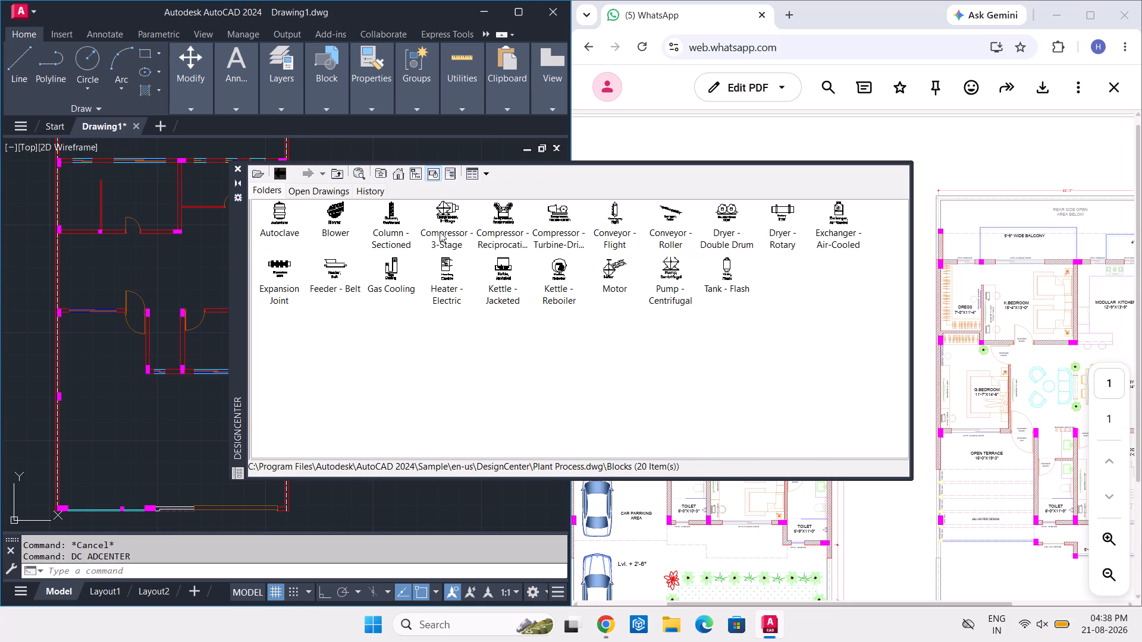
# Examine the blocks of the Landscaping.dwg sample in DesignCenter and preview the Tree - deciduous plan block.
pyautogui.click(278, 172)
pyautogui.click(278, 172)
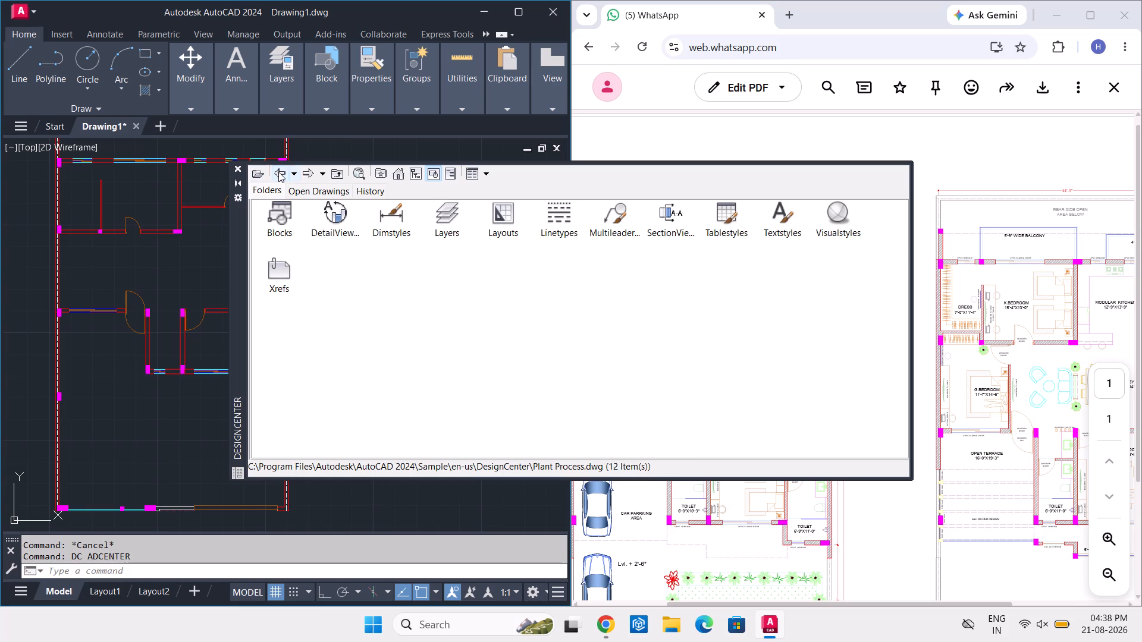
pyautogui.click(278, 172)
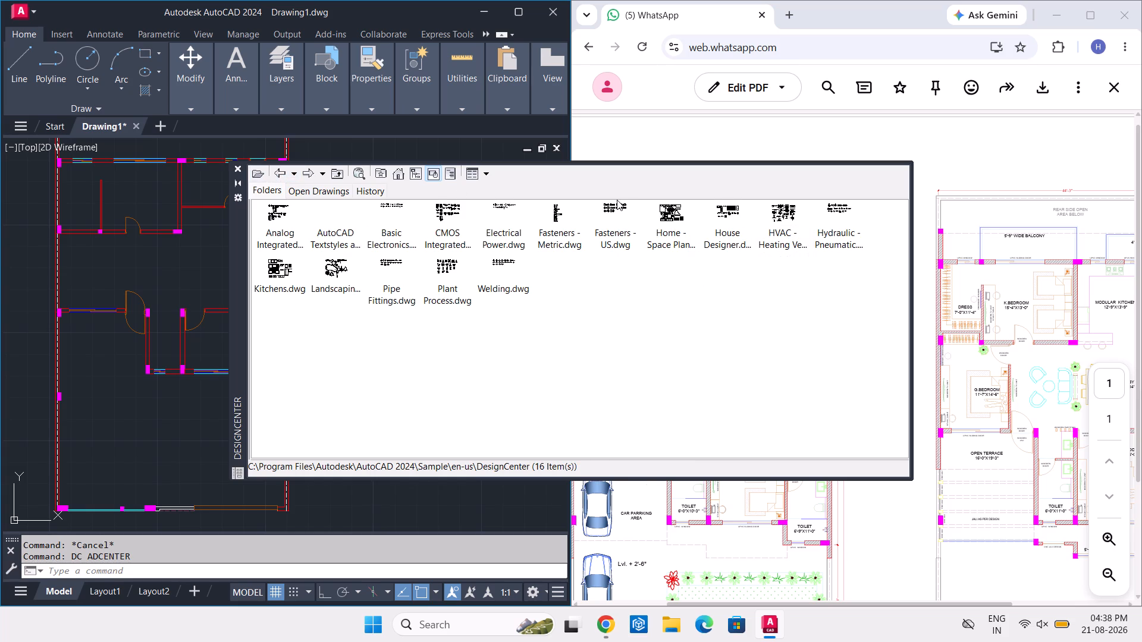
pyautogui.doubleClick(330, 269)
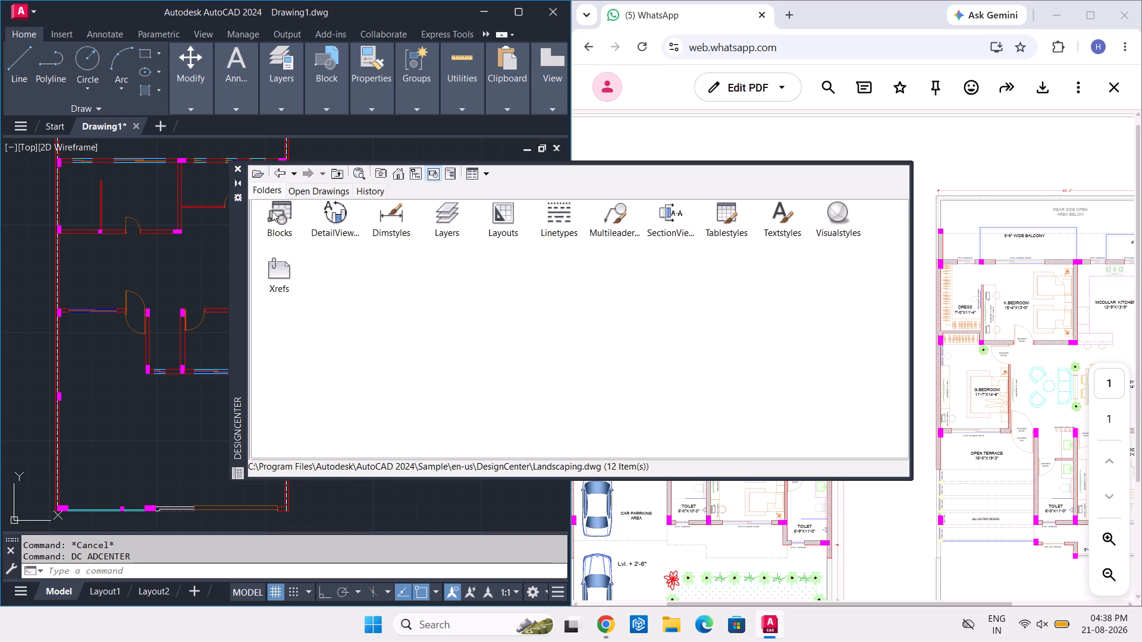
pyautogui.doubleClick(275, 215)
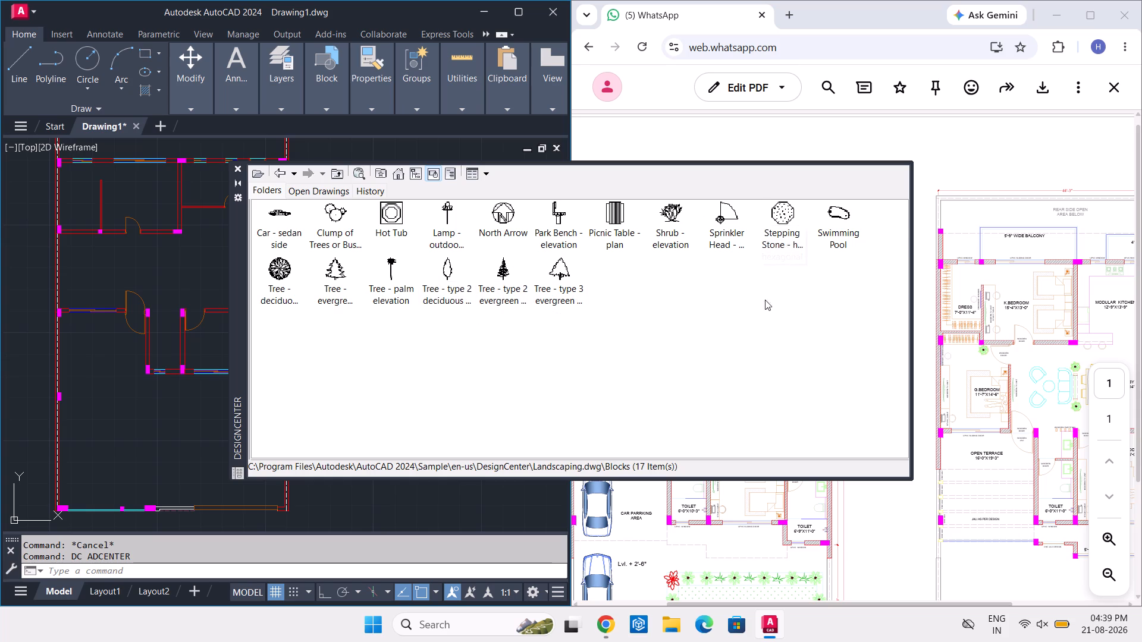
pyautogui.doubleClick(281, 266)
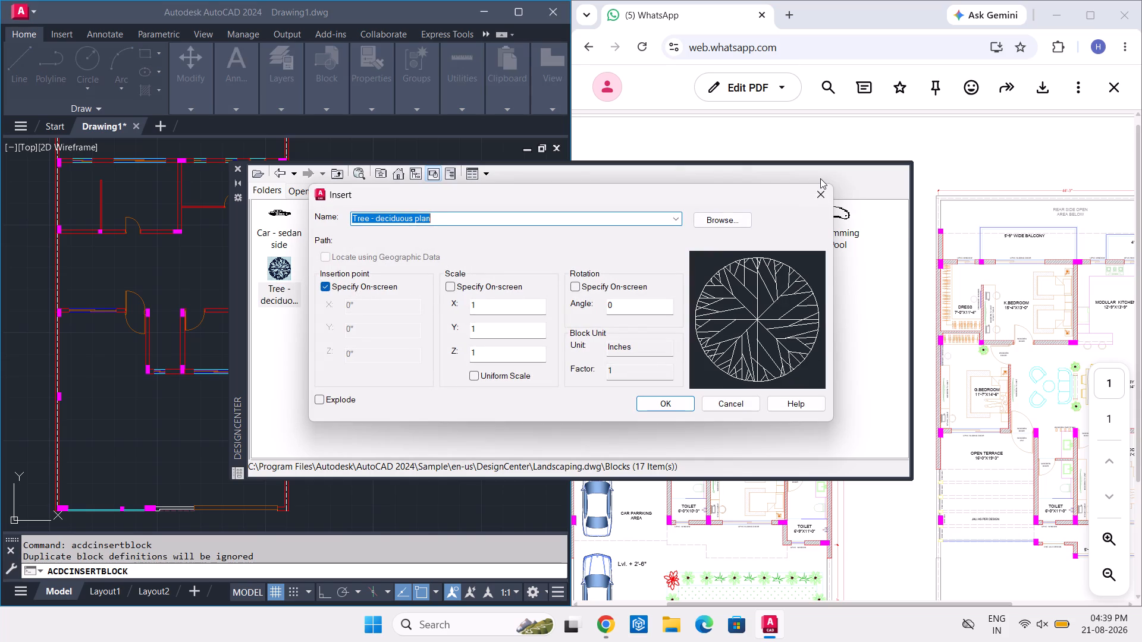
pyautogui.click(814, 189)
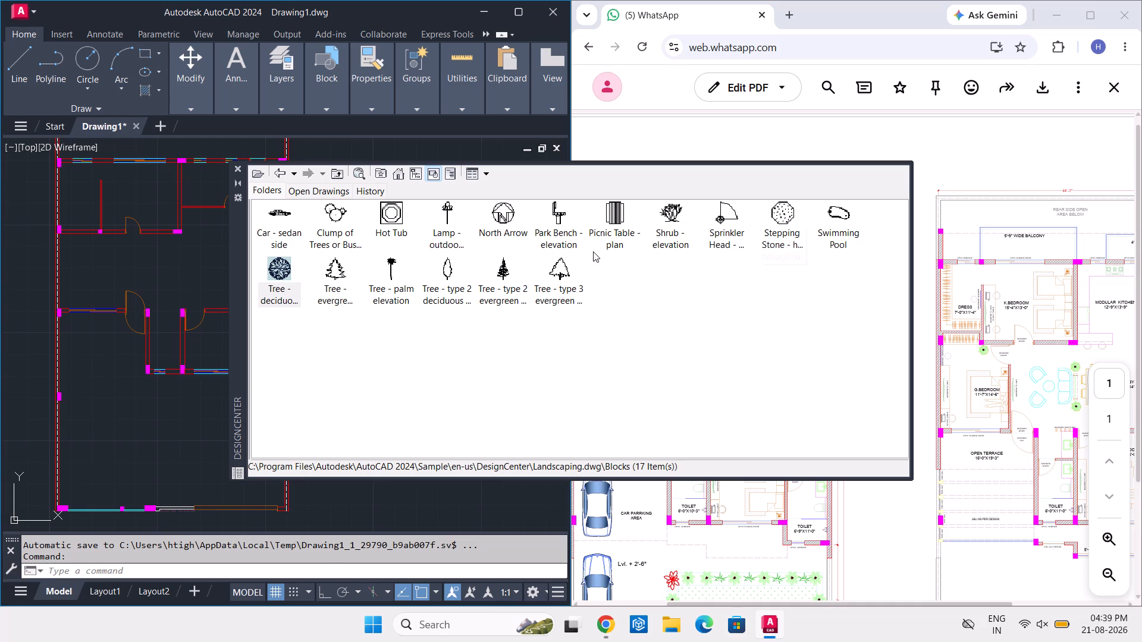
pyautogui.click(234, 171)
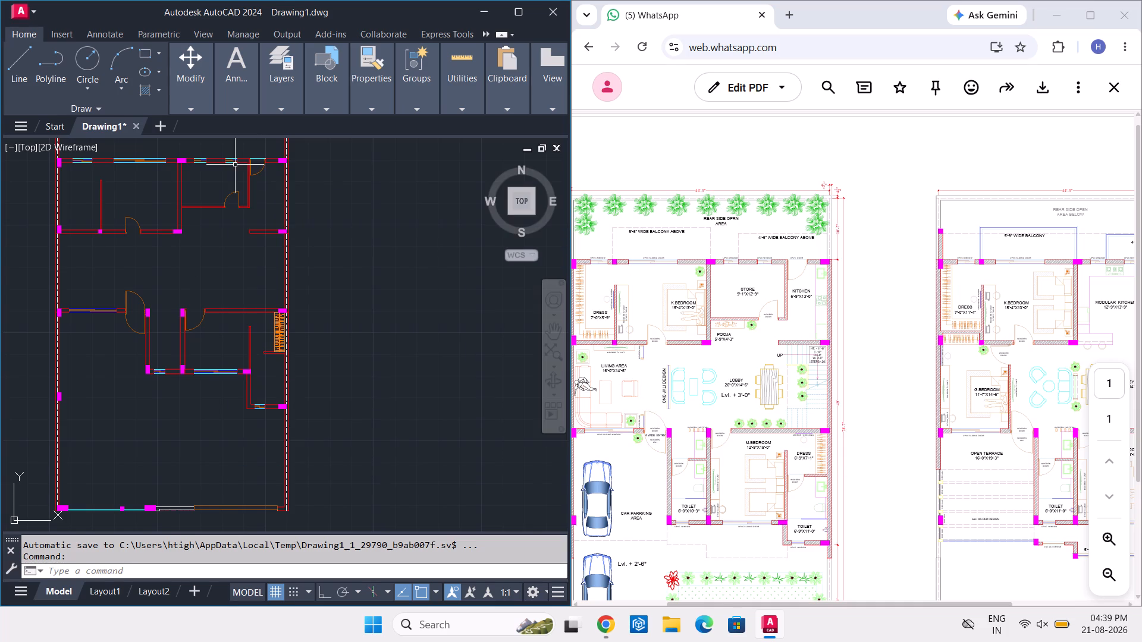
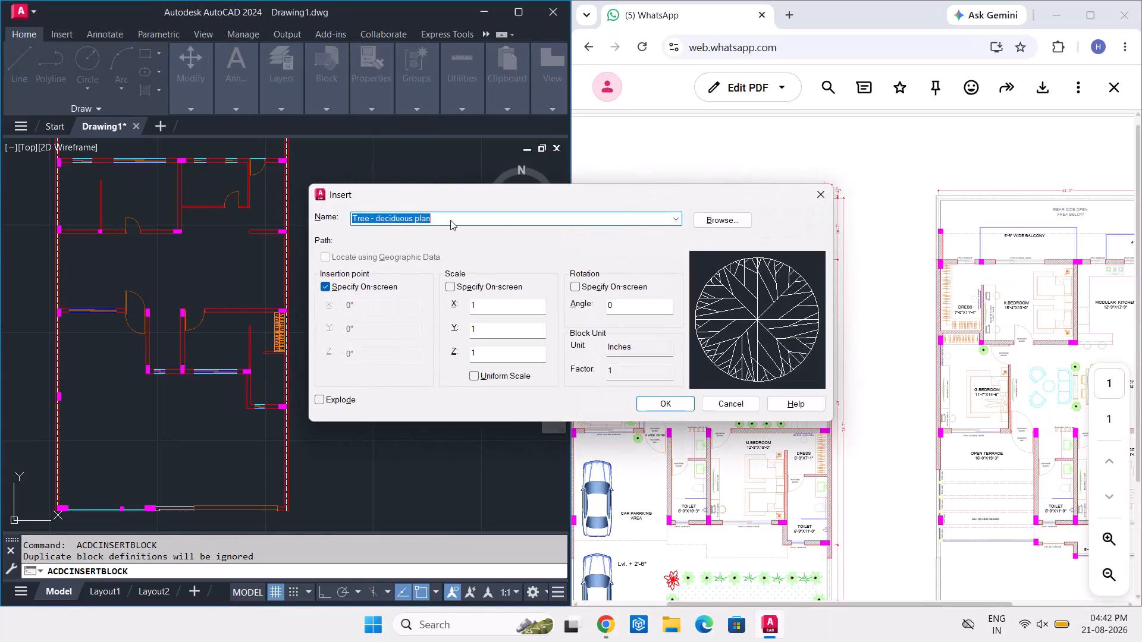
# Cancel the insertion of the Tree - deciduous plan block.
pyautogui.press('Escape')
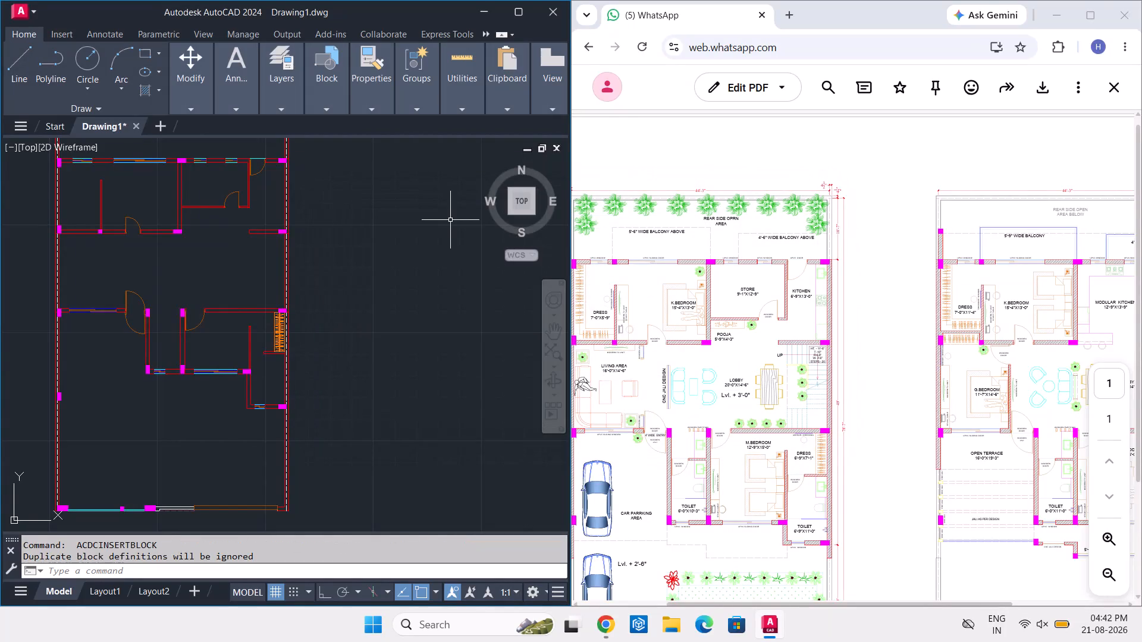
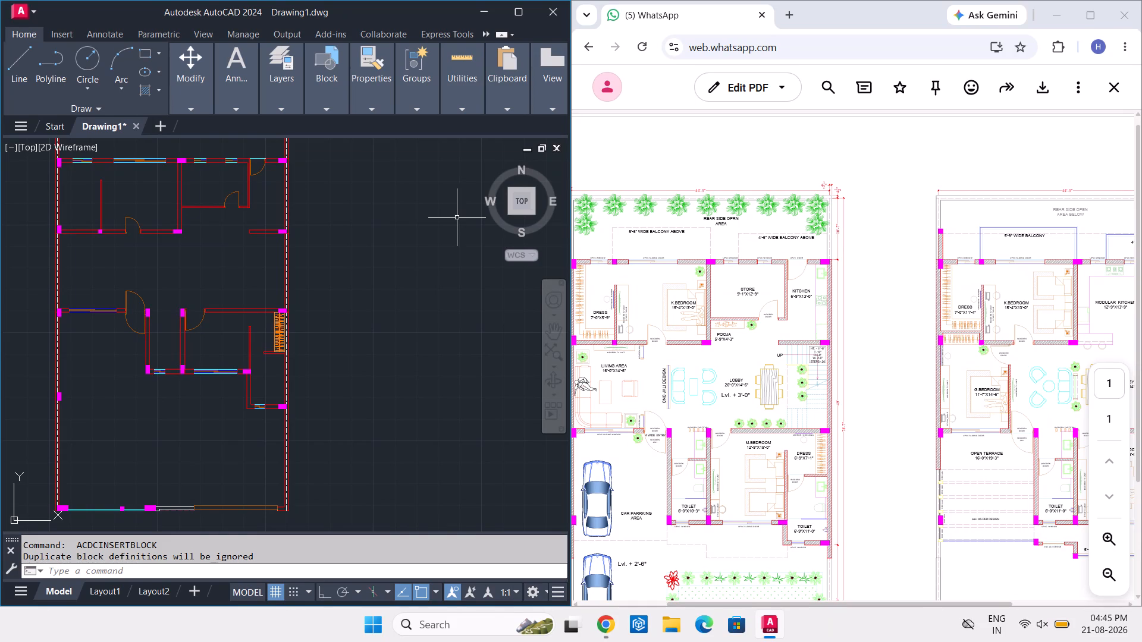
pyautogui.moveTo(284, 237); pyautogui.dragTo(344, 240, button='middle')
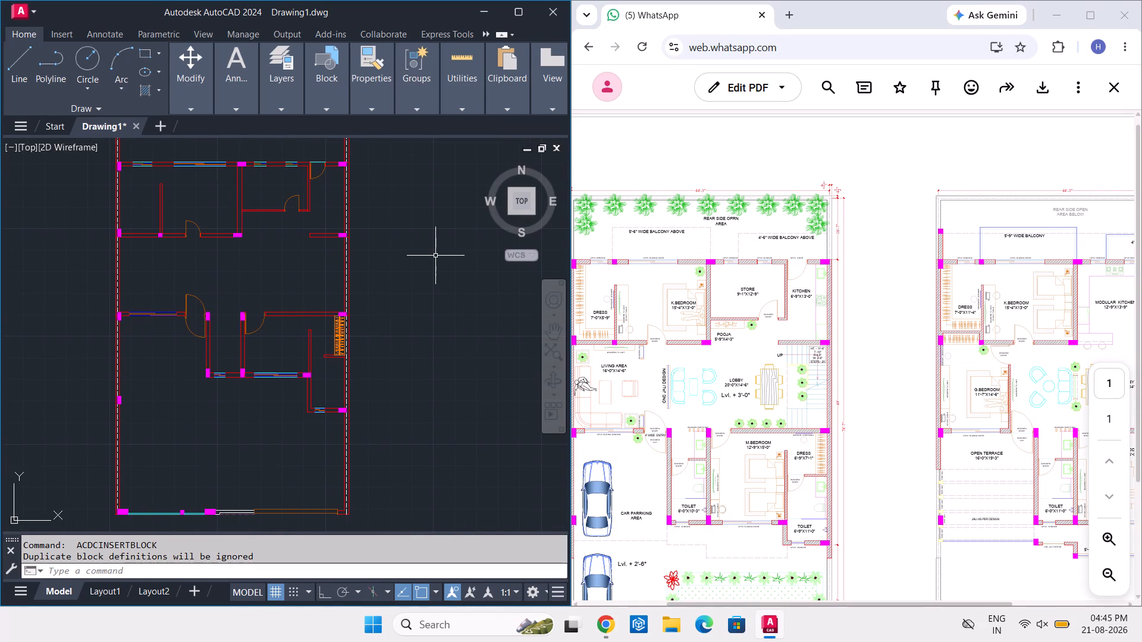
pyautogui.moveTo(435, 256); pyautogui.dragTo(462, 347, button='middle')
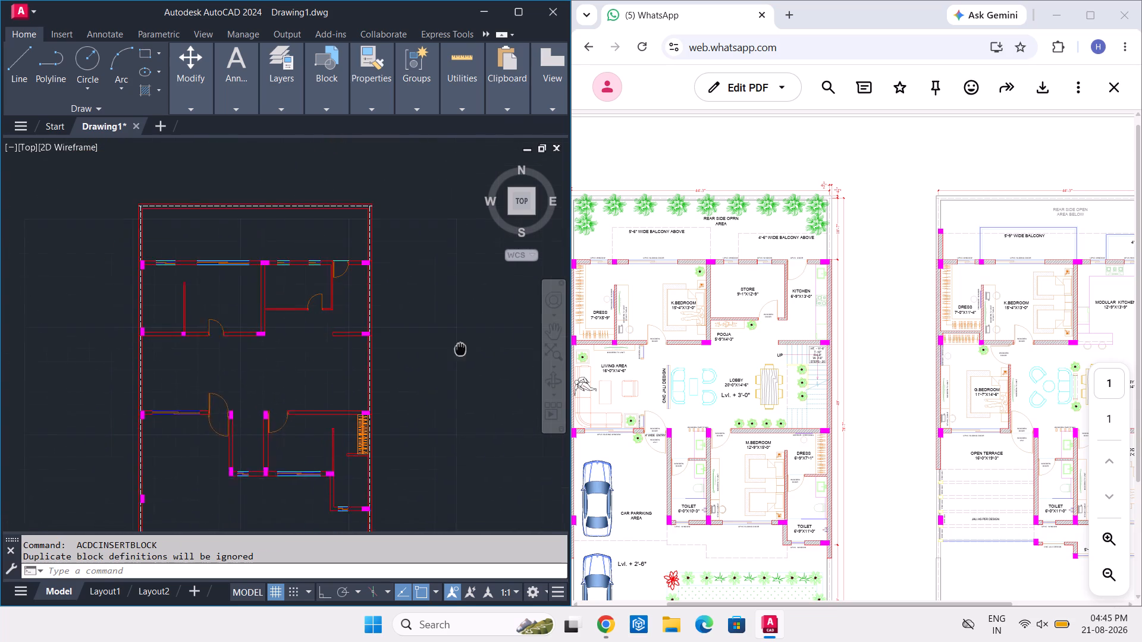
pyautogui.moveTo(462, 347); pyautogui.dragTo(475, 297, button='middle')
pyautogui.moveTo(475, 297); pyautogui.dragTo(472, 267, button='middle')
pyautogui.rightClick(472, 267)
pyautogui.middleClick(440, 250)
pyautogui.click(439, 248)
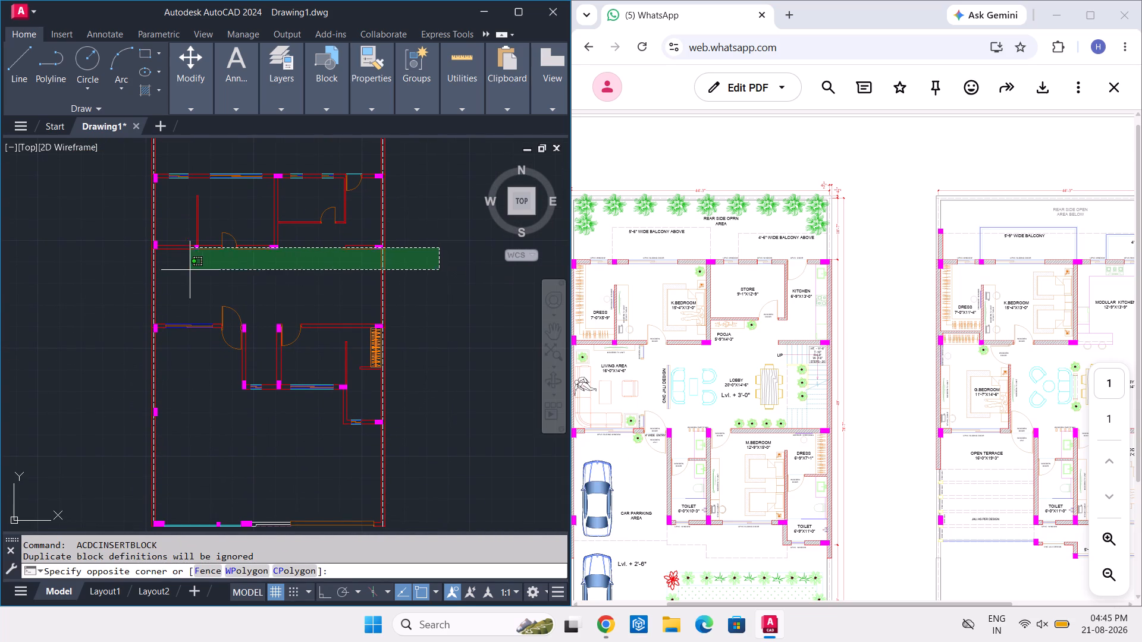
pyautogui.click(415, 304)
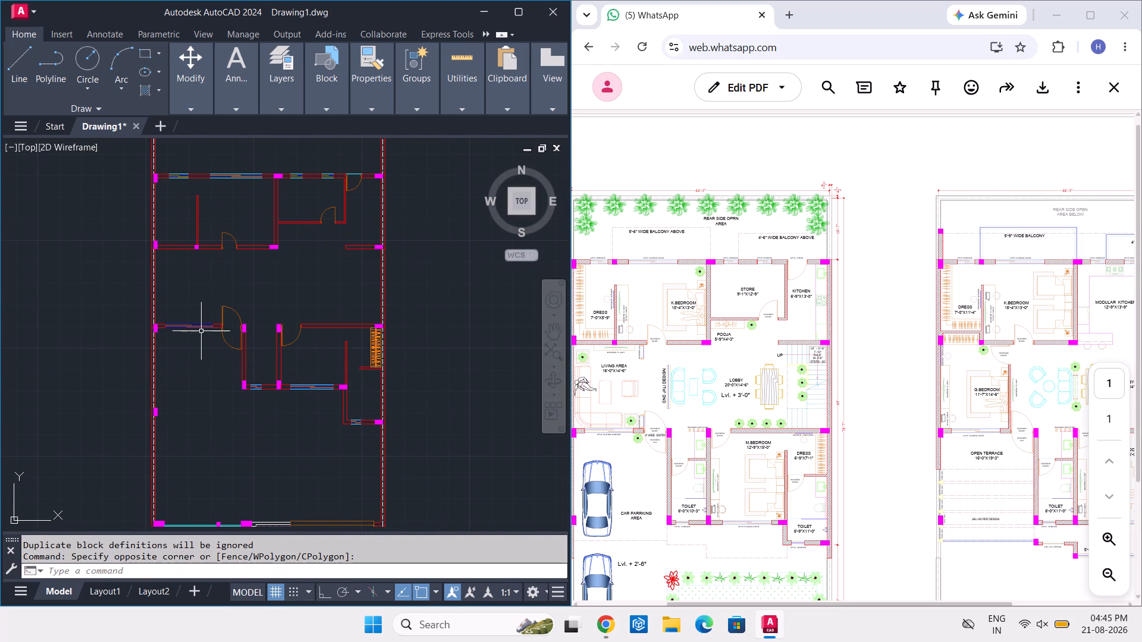
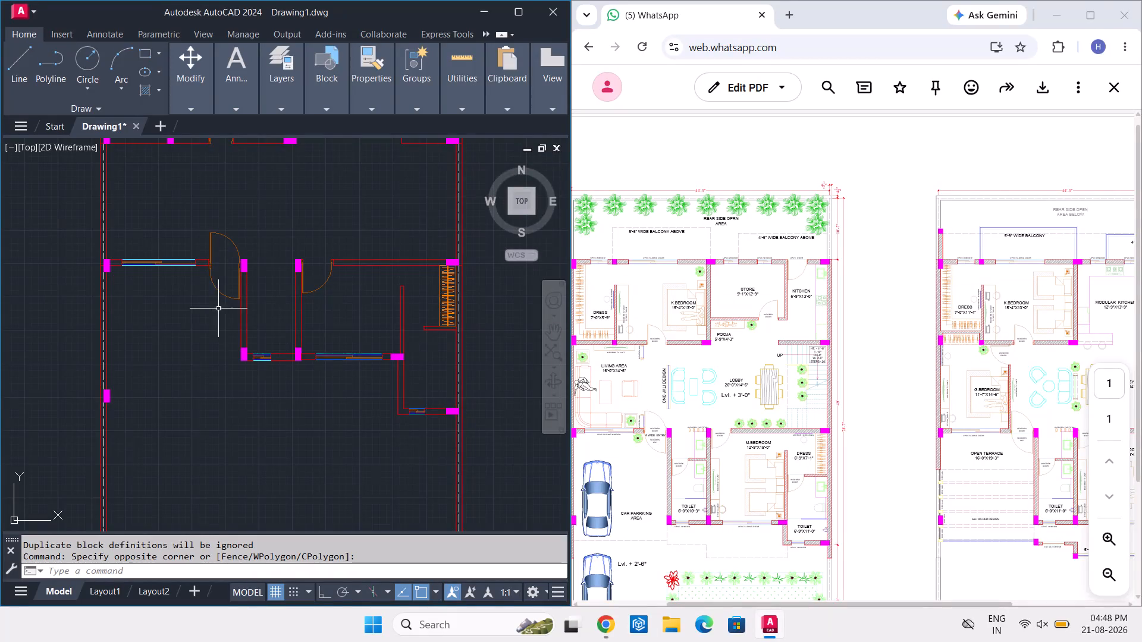
# Examine the drawn house plan from the lower rooms up to the rear boundary wall.
pyautogui.moveTo(225, 311); pyautogui.dragTo(240, 366, button='middle')
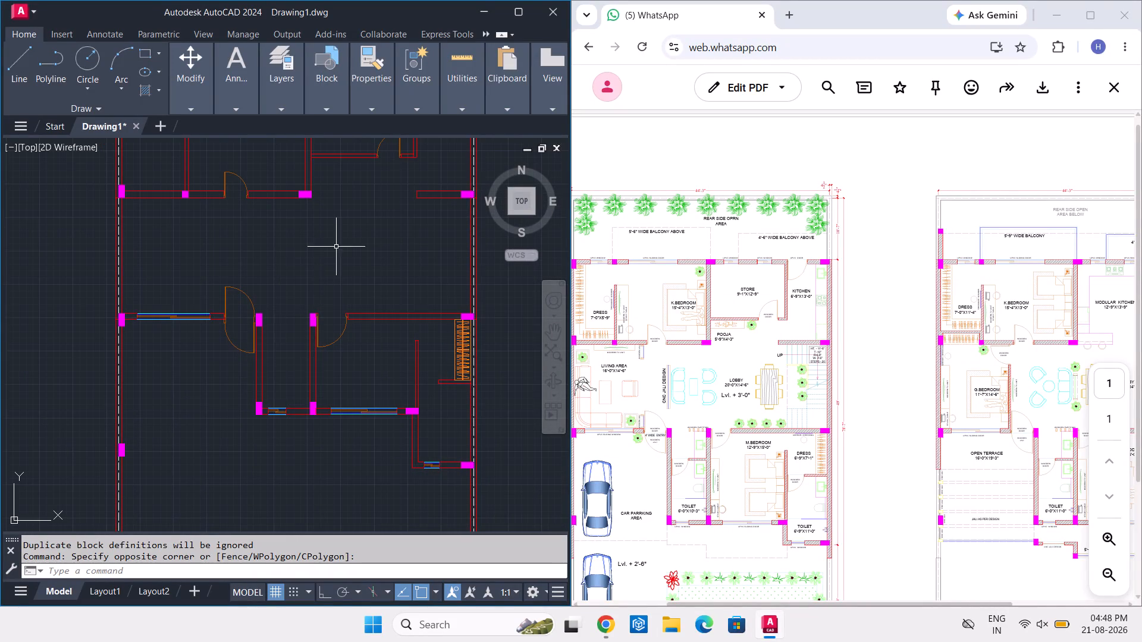
pyautogui.moveTo(336, 246); pyautogui.dragTo(319, 336, button='middle')
pyautogui.moveTo(319, 336); pyautogui.dragTo(343, 307, button='middle')
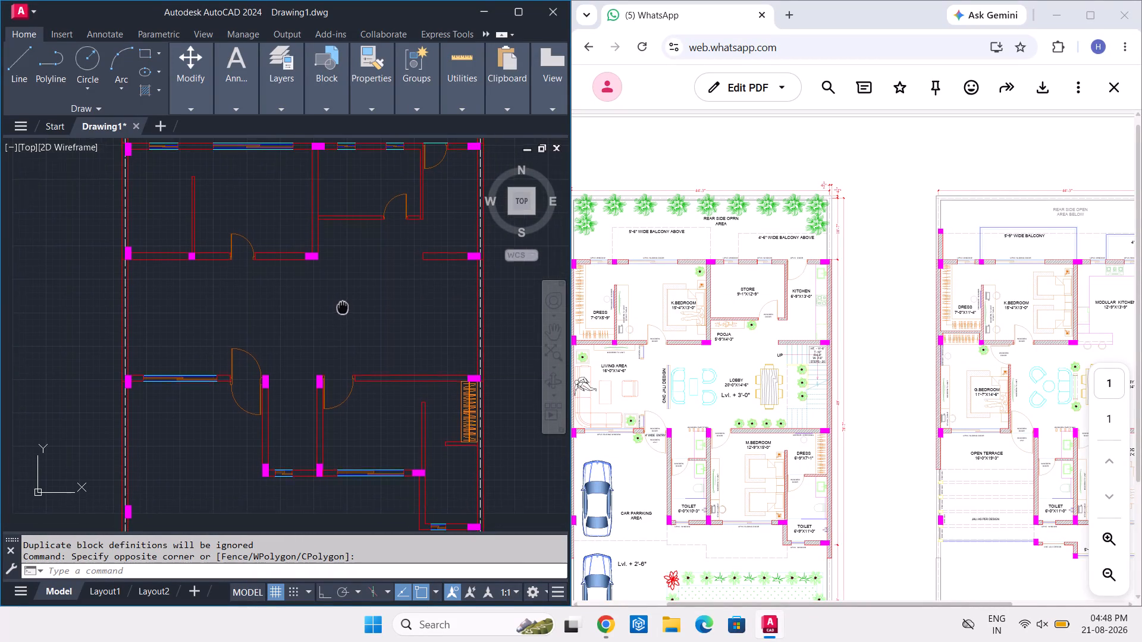
pyautogui.moveTo(343, 307); pyautogui.dragTo(331, 427, button='middle')
pyautogui.scroll(-2, 331, 412)
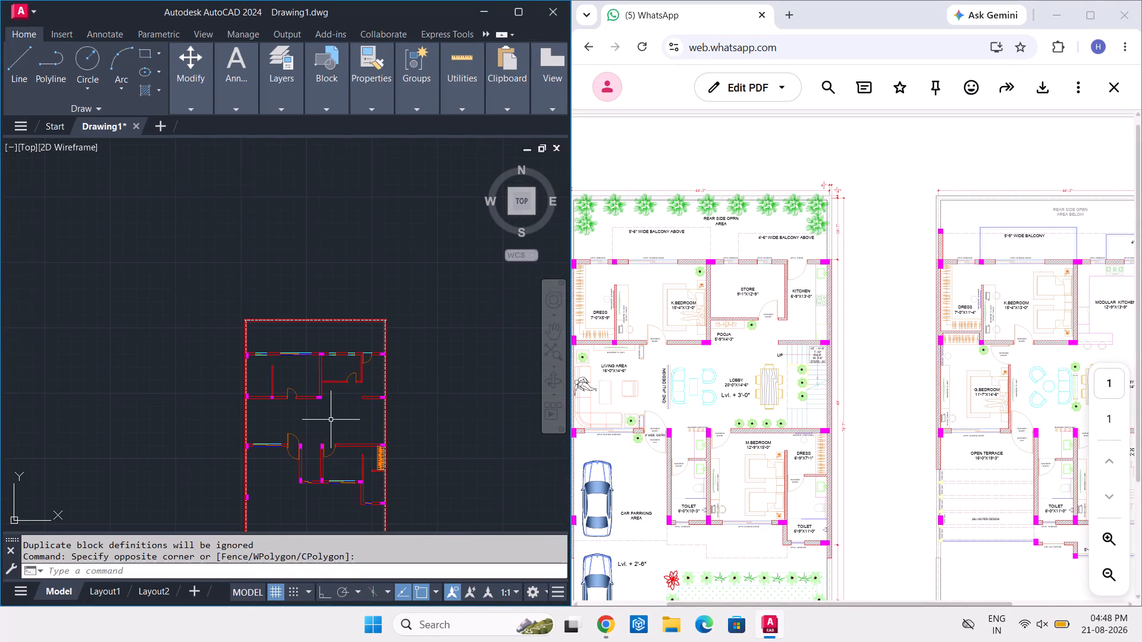
pyautogui.moveTo(330, 411); pyautogui.dragTo(335, 330, button='middle')
pyautogui.scroll(2, 330, 371)
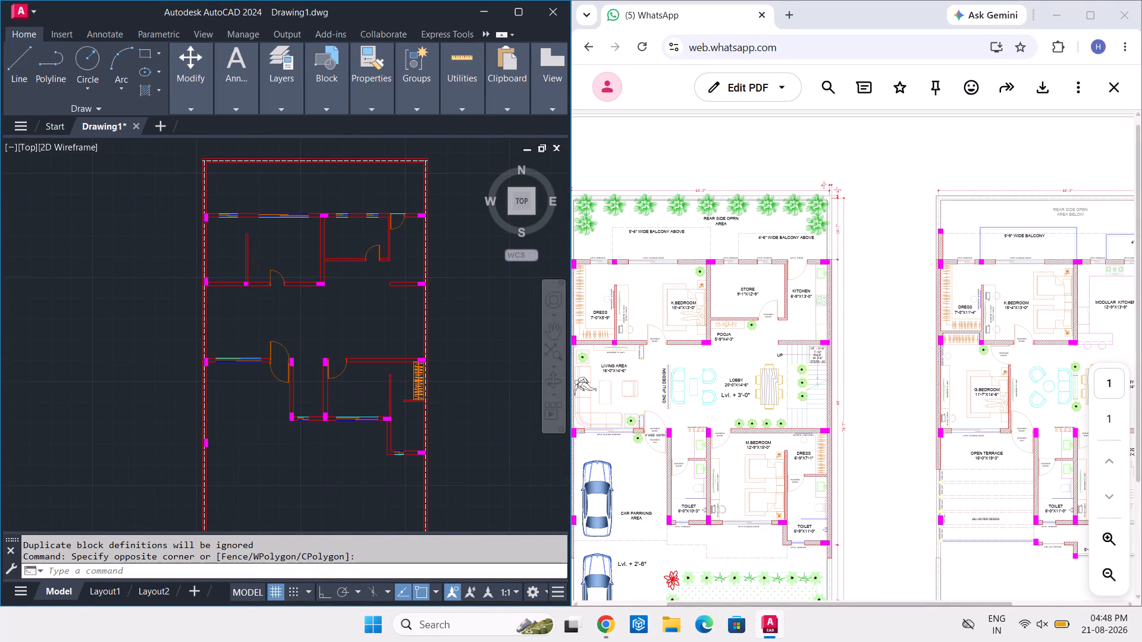
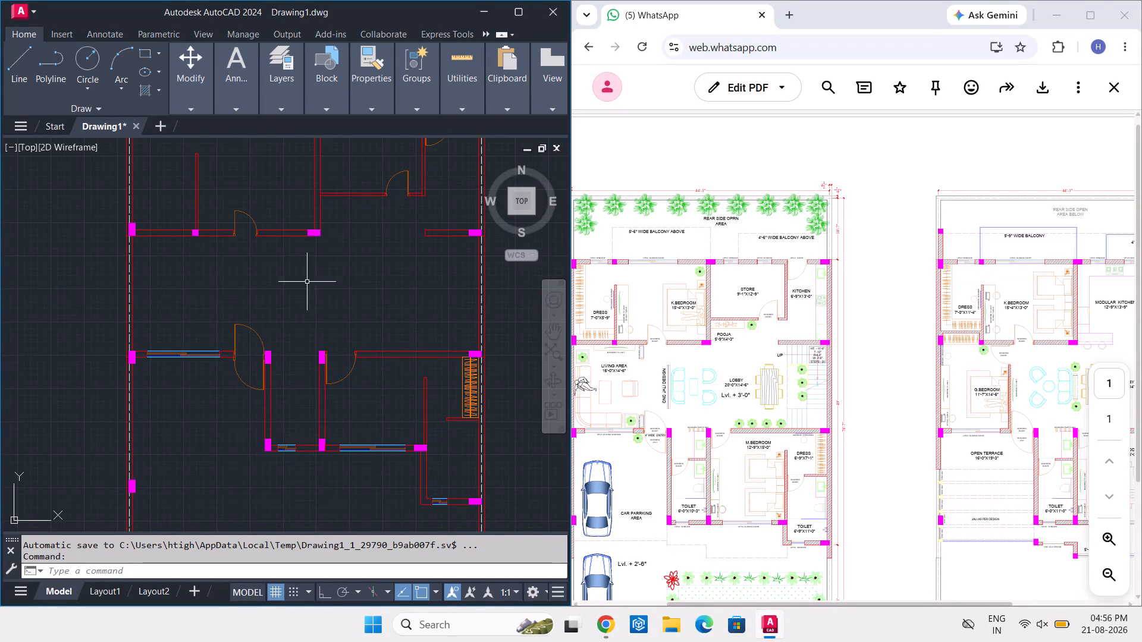
# Copy the wardrobe from the lower dress room into the rear dress room, at the corner column beside the rear window.
pyautogui.moveTo(338, 270); pyautogui.dragTo(246, 177, button='middle')
pyautogui.moveTo(280, 226); pyautogui.dragTo(283, 235, button='middle')
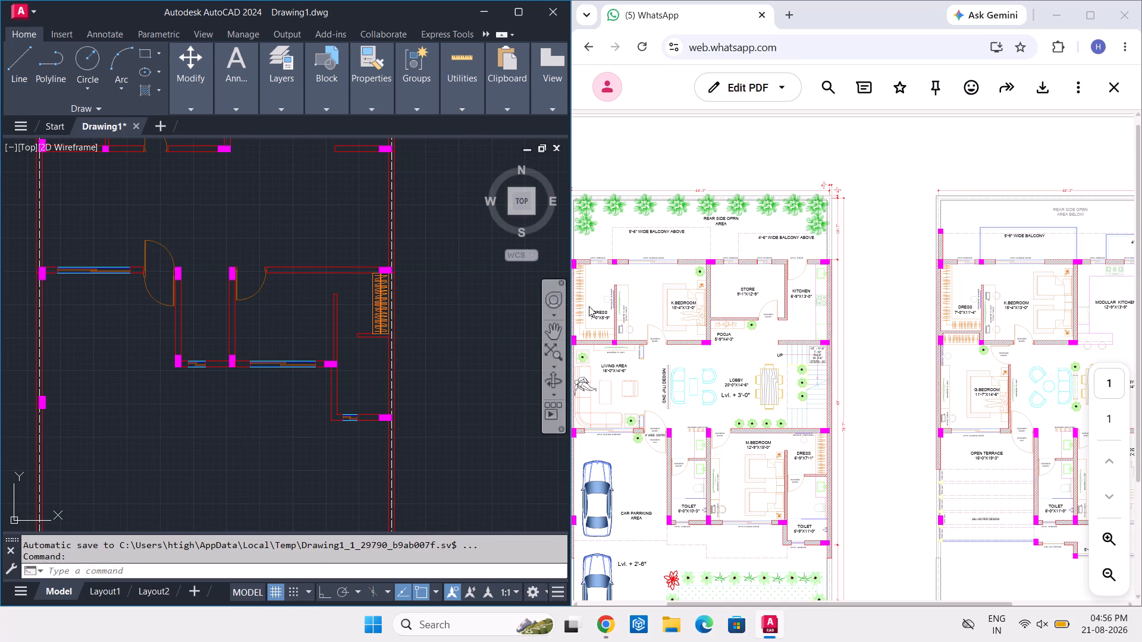
pyautogui.click(386, 295)
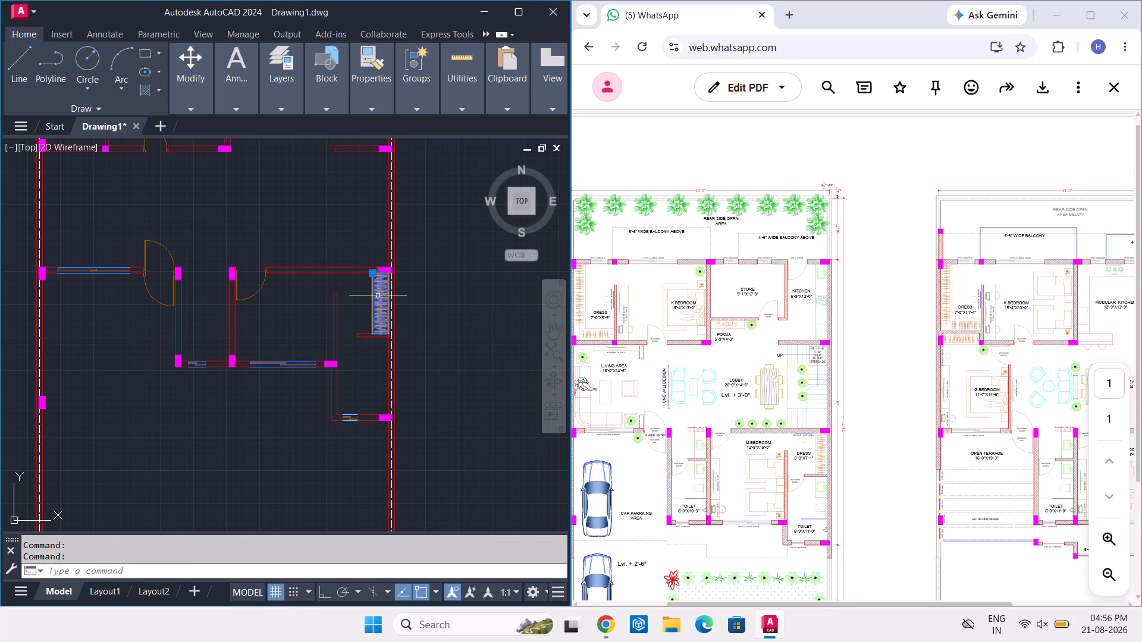
pyautogui.press('c')
pyautogui.write('O')
pyautogui.press('space')
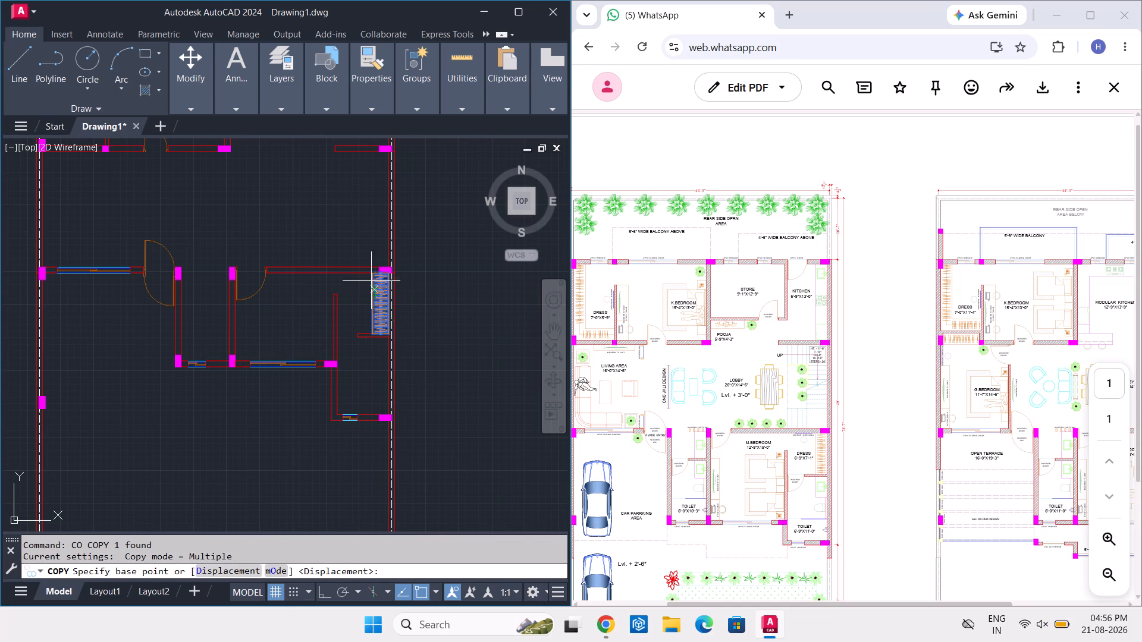
pyautogui.scroll(4, 368, 275)
pyautogui.click(394, 270)
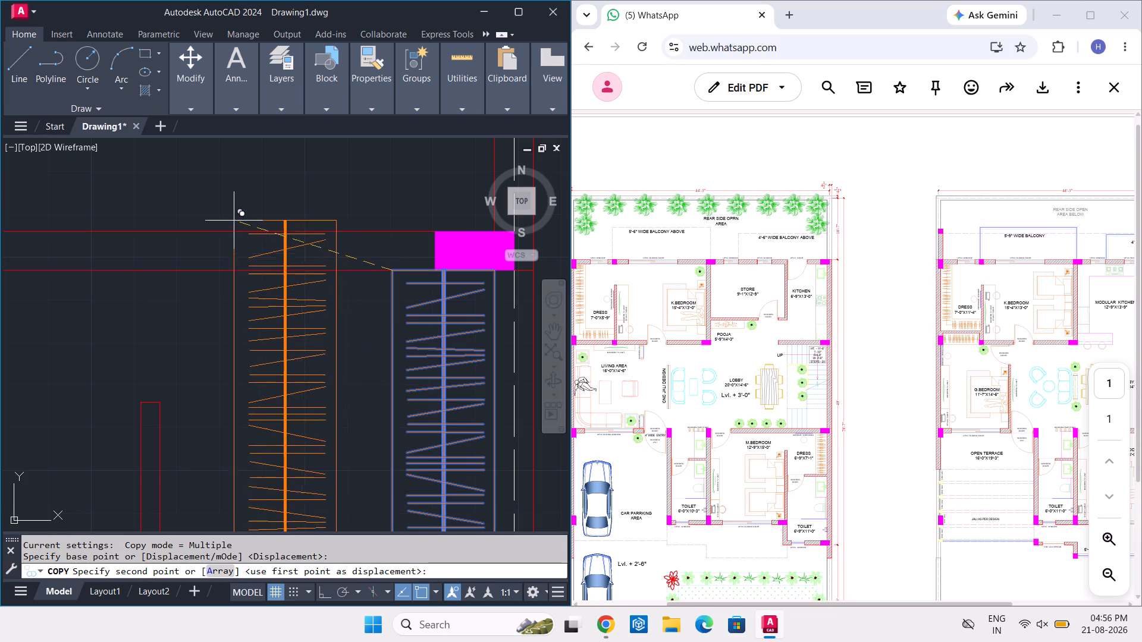
pyautogui.scroll(-3, 229, 214)
pyautogui.moveTo(230, 212); pyautogui.dragTo(332, 238, button='middle')
pyautogui.scroll(1, 332, 238)
pyautogui.scroll(-2, 330, 237)
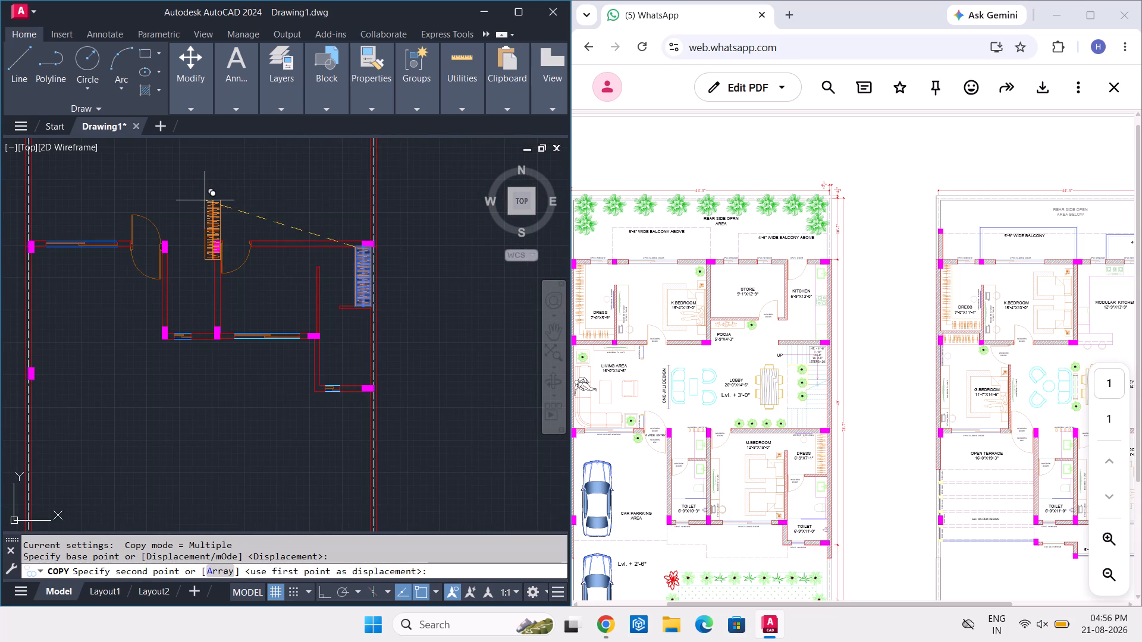
pyautogui.moveTo(205, 200); pyautogui.dragTo(412, 279, button='middle')
pyautogui.moveTo(356, 257); pyautogui.dragTo(434, 329, button='middle')
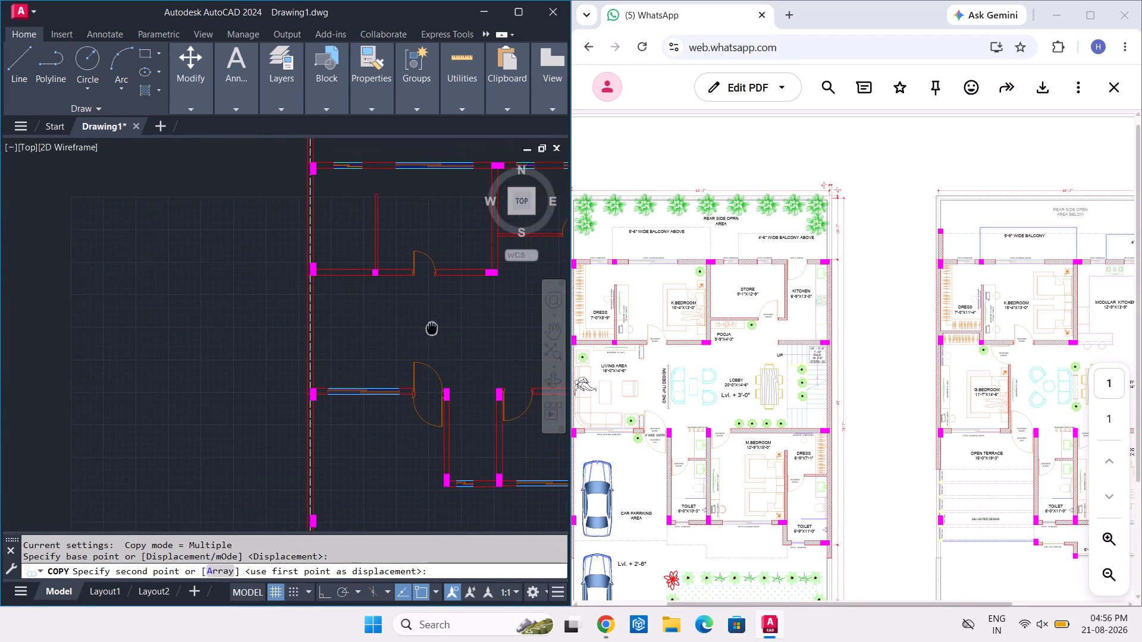
pyautogui.moveTo(434, 329); pyautogui.dragTo(435, 329, button='middle')
pyautogui.moveTo(337, 209); pyautogui.dragTo(313, 320, button='middle')
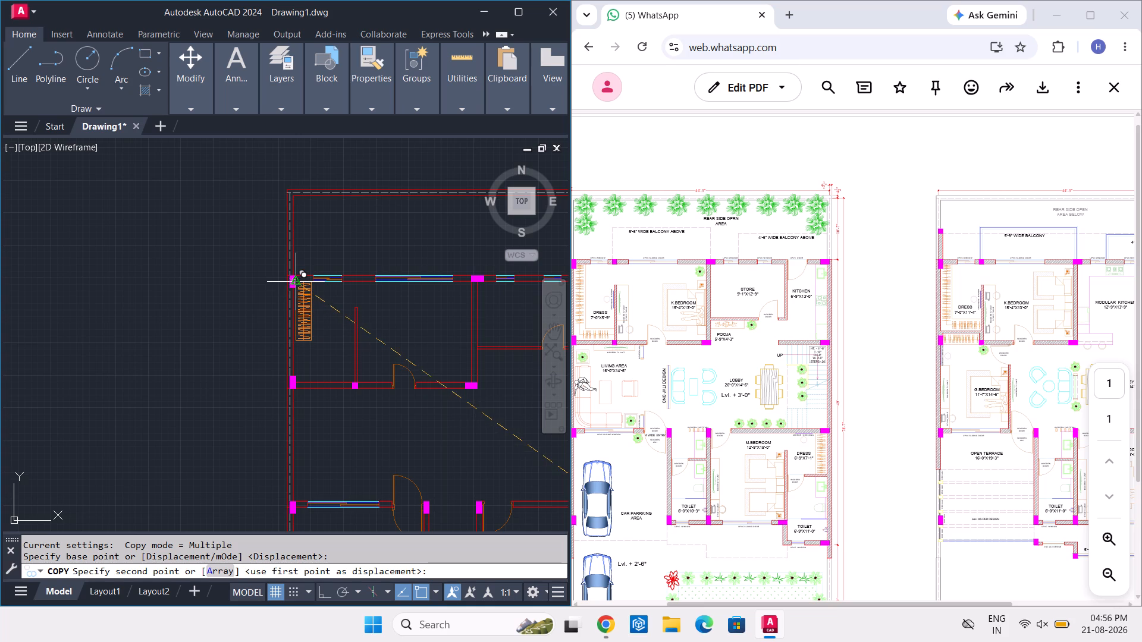
pyautogui.scroll(3, 302, 288)
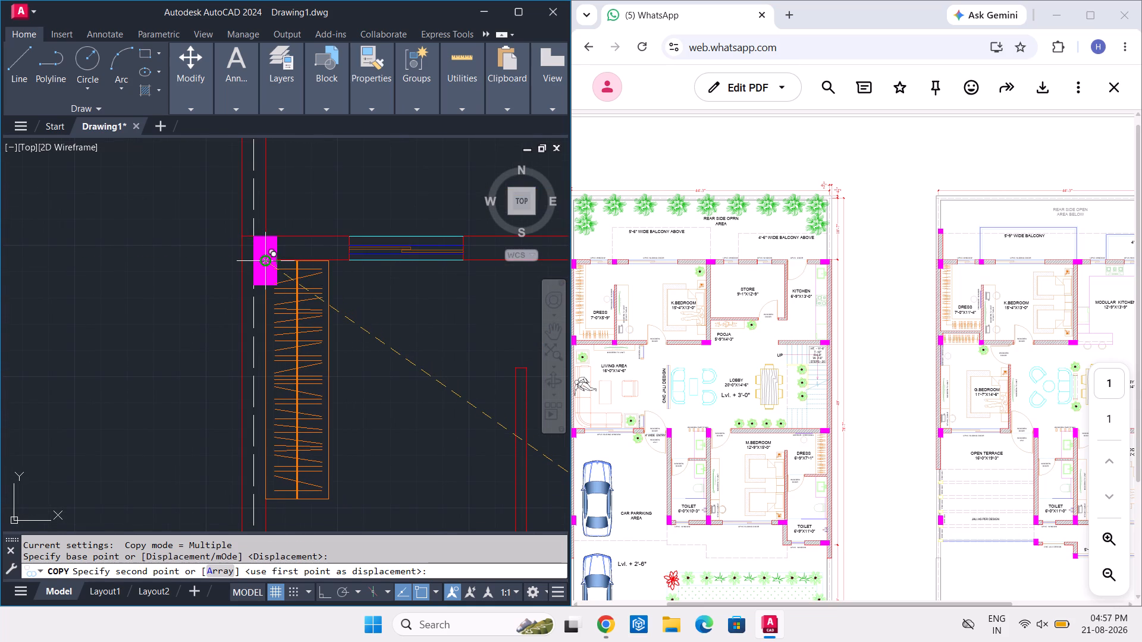
pyautogui.click(262, 263)
pyautogui.press('Escape')
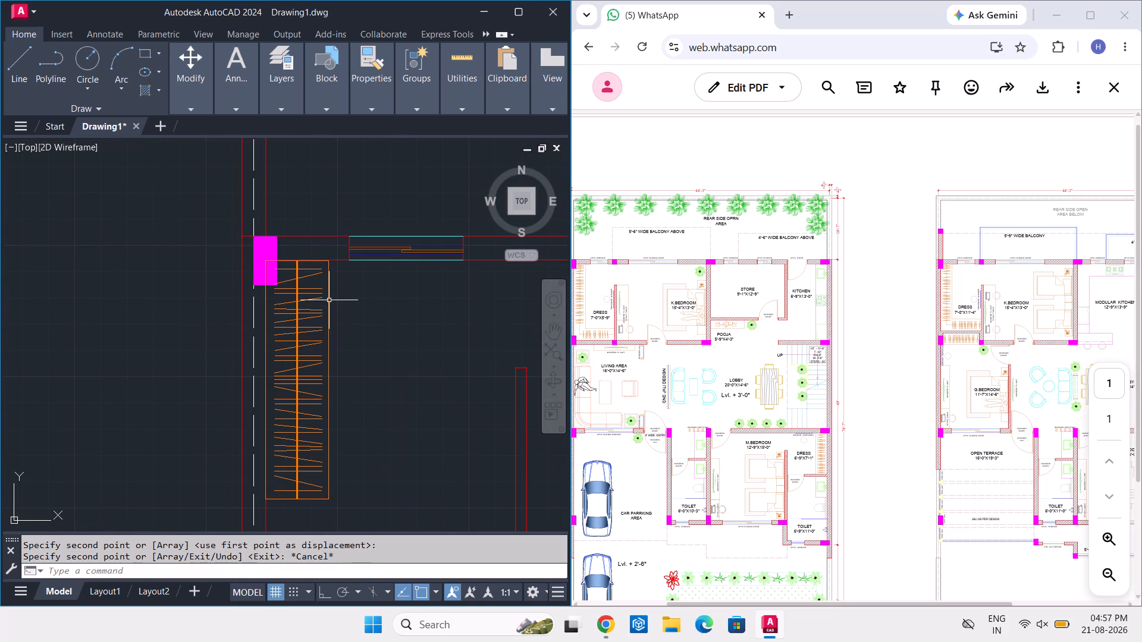
# Scale the copied wardrobe by reference from its upper corner so its length spans the dress room between the two corner columns.
pyautogui.click(329, 299)
pyautogui.write('SCC')
pyautogui.press('space')
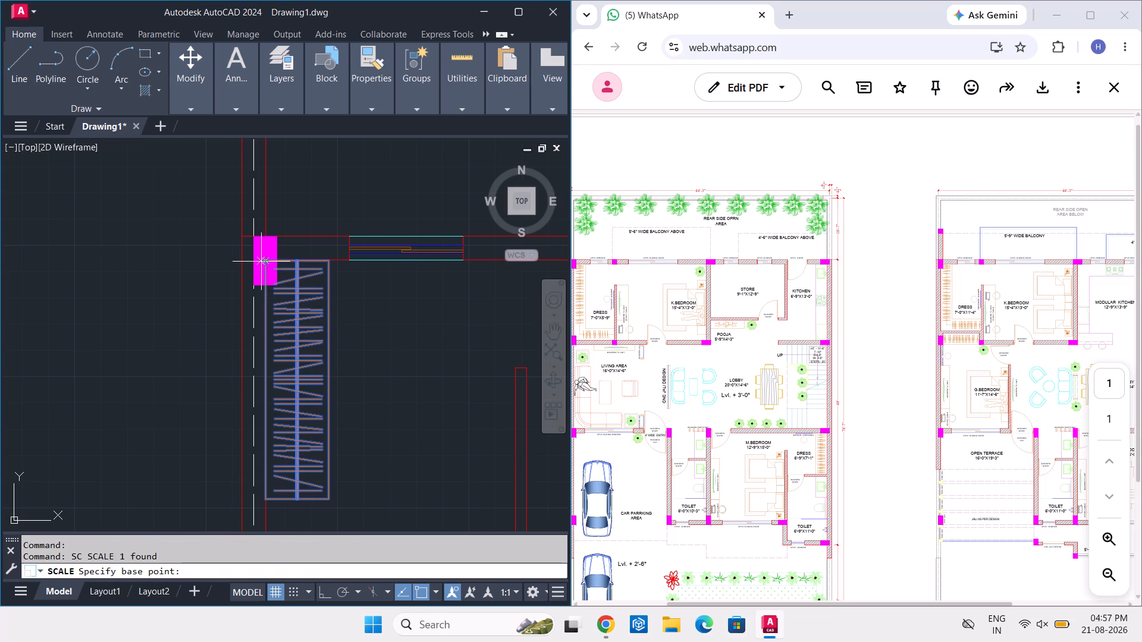
pyautogui.click(264, 261)
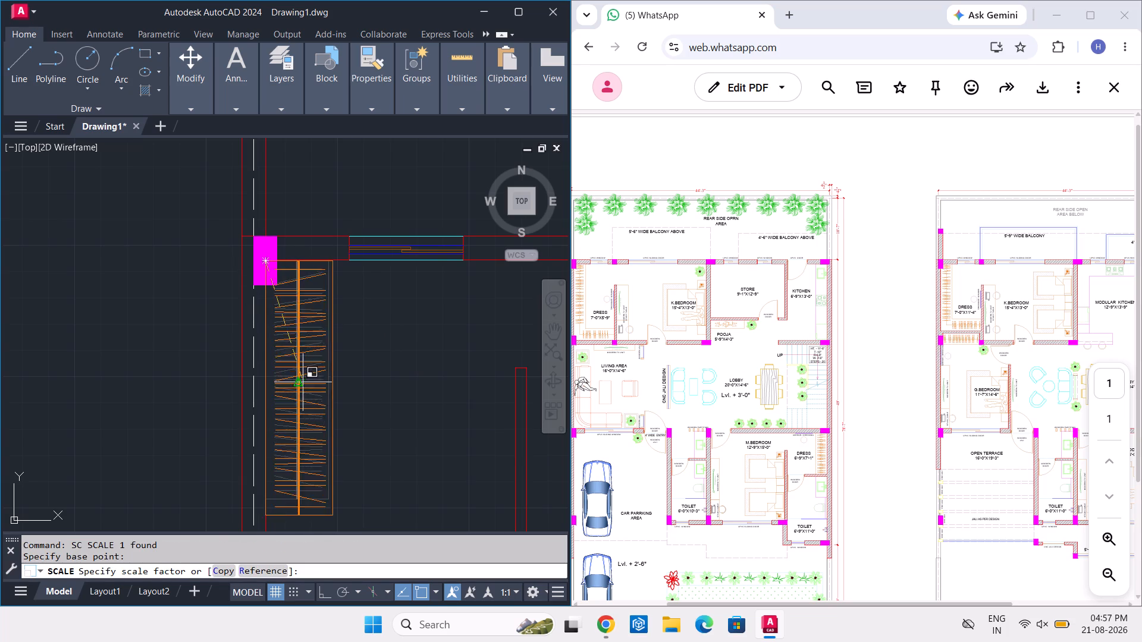
pyautogui.moveTo(302, 380); pyautogui.dragTo(281, 283, button='middle')
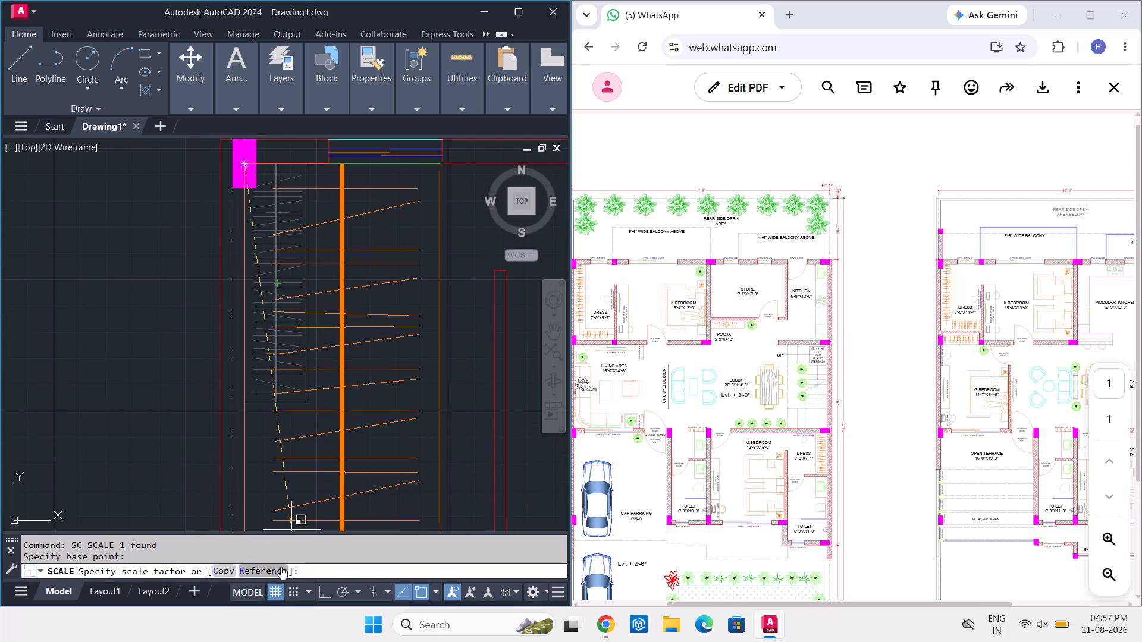
pyautogui.click(280, 567)
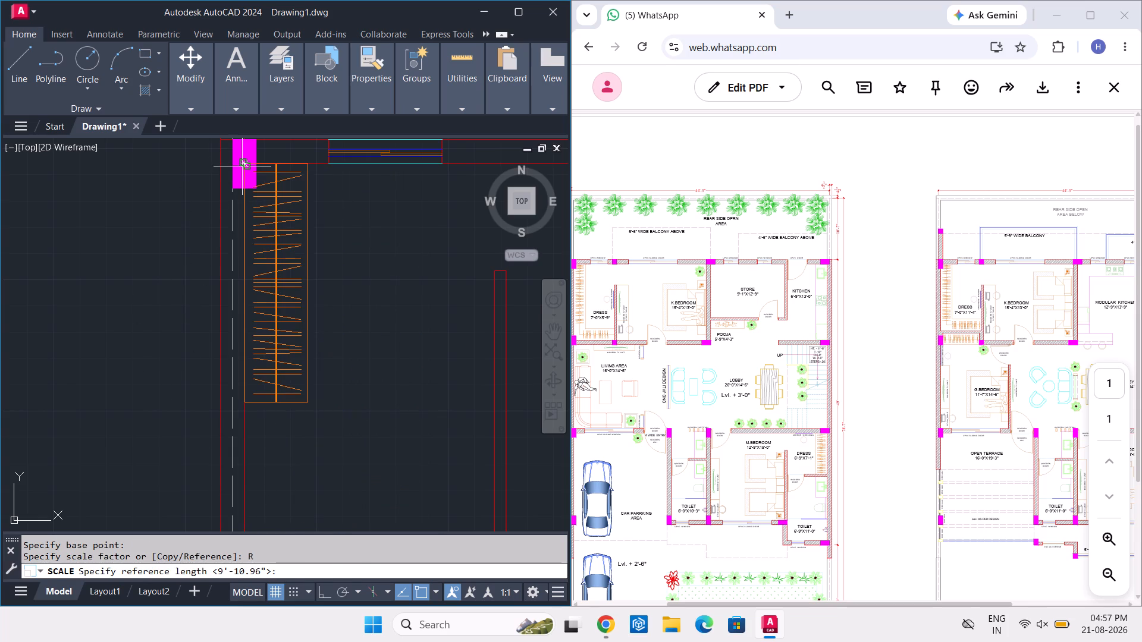
pyautogui.click(242, 166)
pyautogui.click(247, 403)
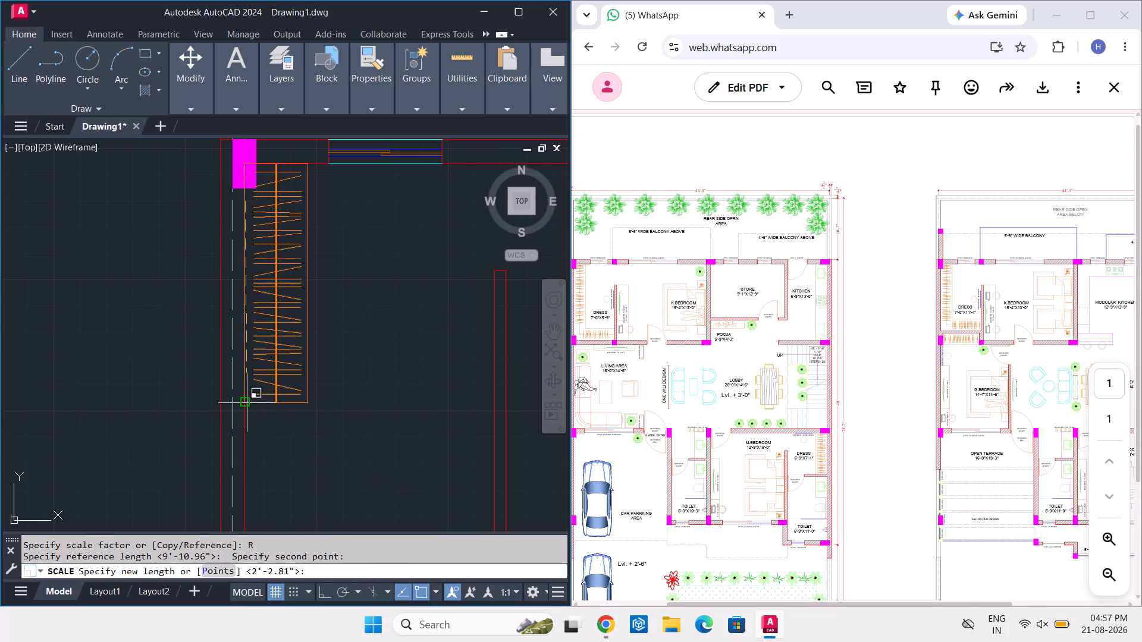
pyautogui.moveTo(247, 480); pyautogui.dragTo(231, 350, button='middle')
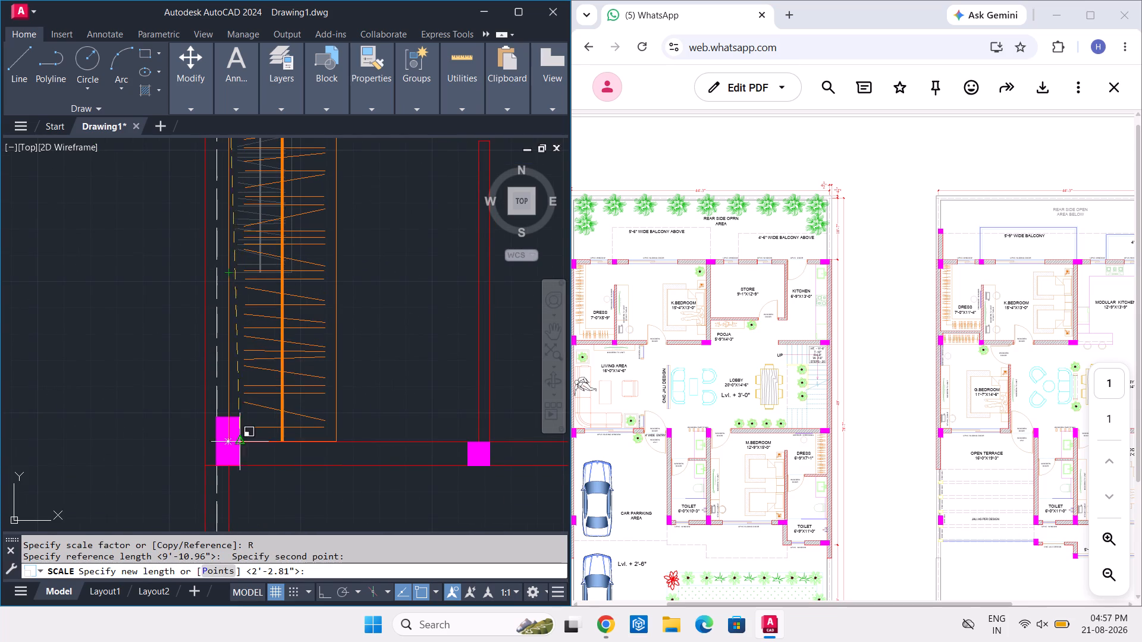
pyautogui.click(227, 442)
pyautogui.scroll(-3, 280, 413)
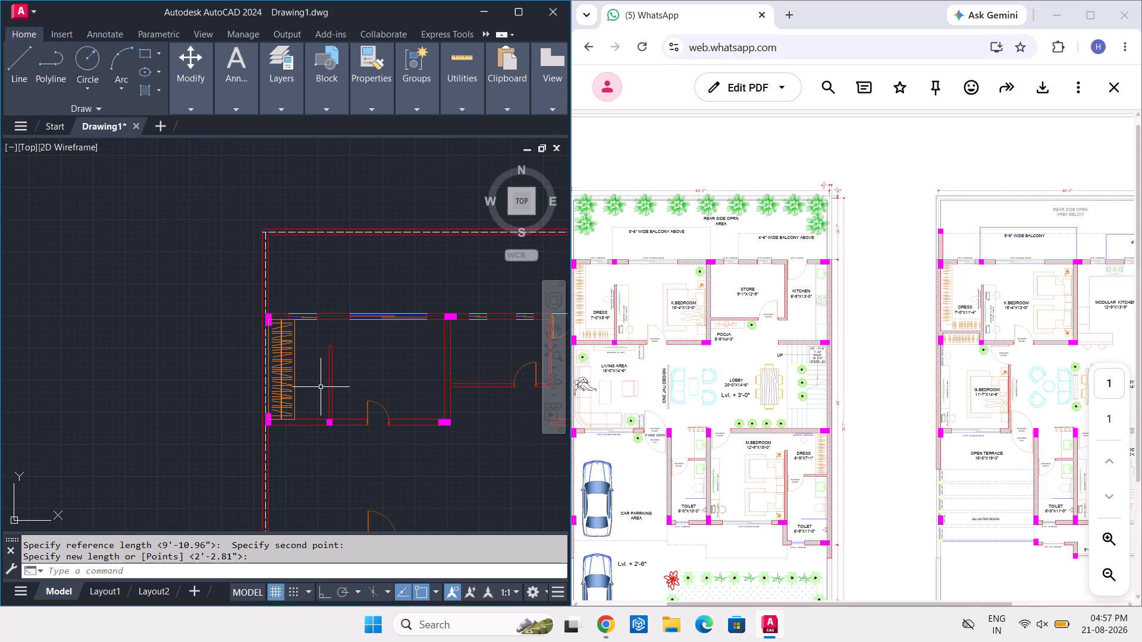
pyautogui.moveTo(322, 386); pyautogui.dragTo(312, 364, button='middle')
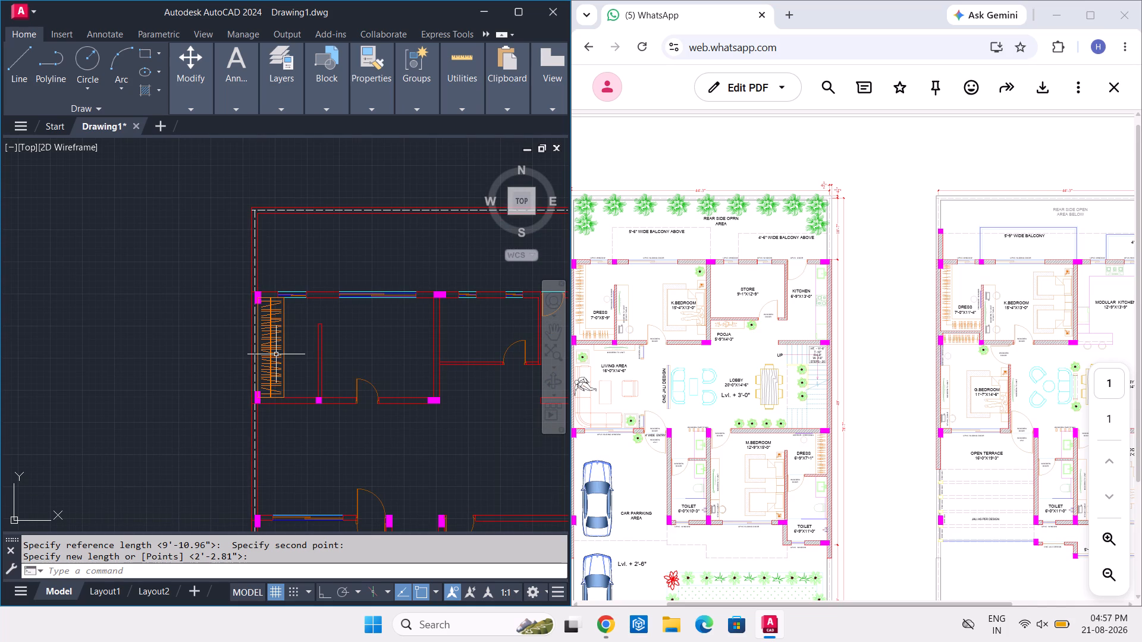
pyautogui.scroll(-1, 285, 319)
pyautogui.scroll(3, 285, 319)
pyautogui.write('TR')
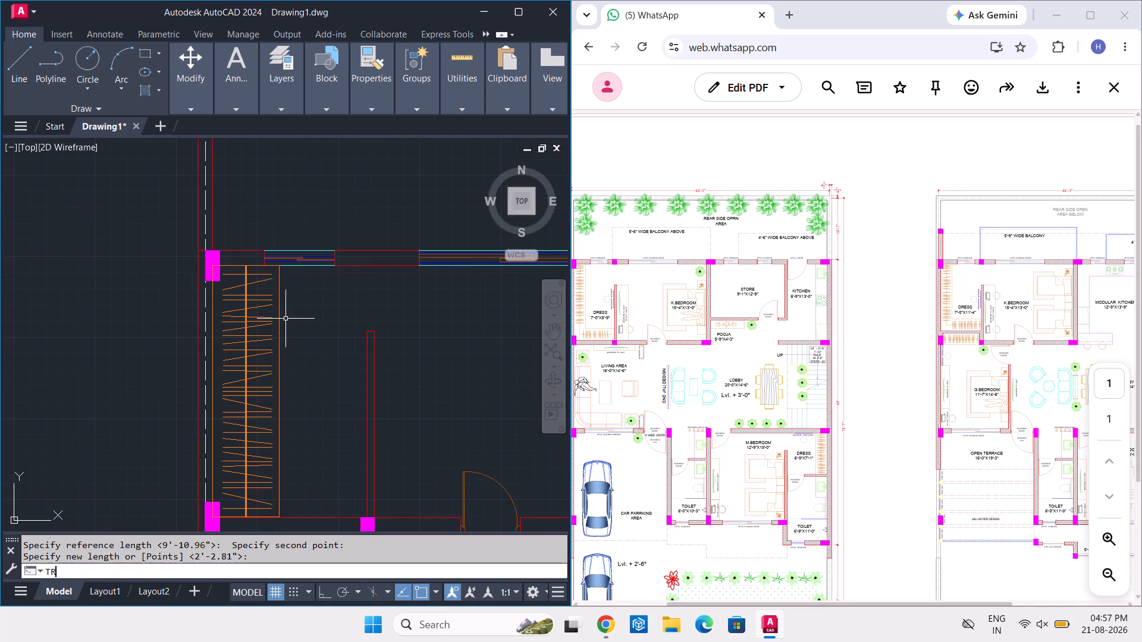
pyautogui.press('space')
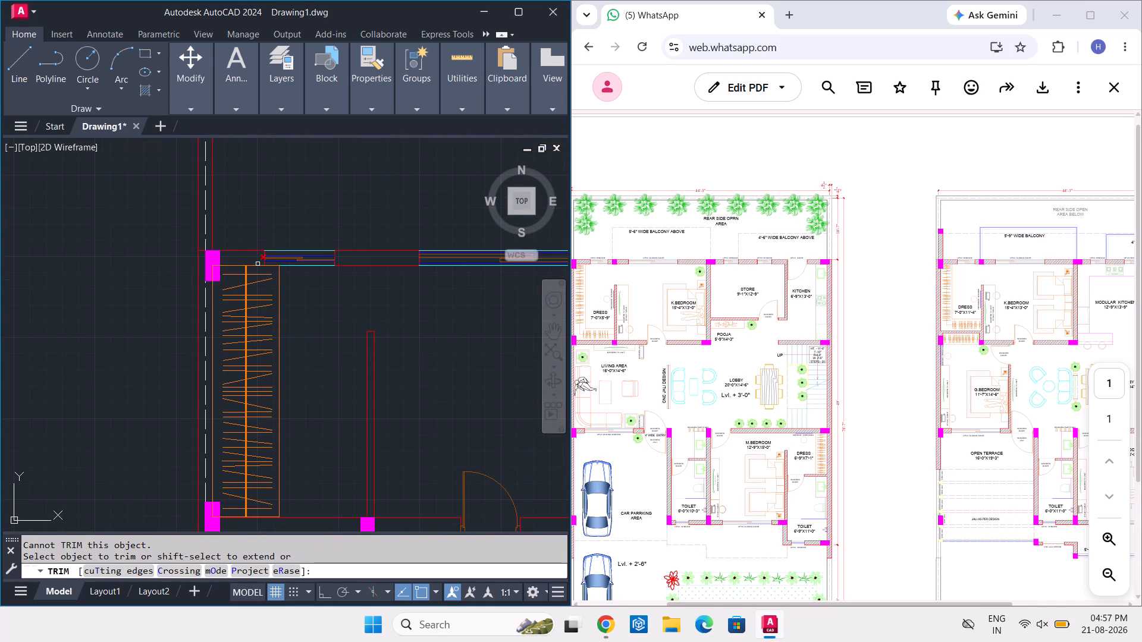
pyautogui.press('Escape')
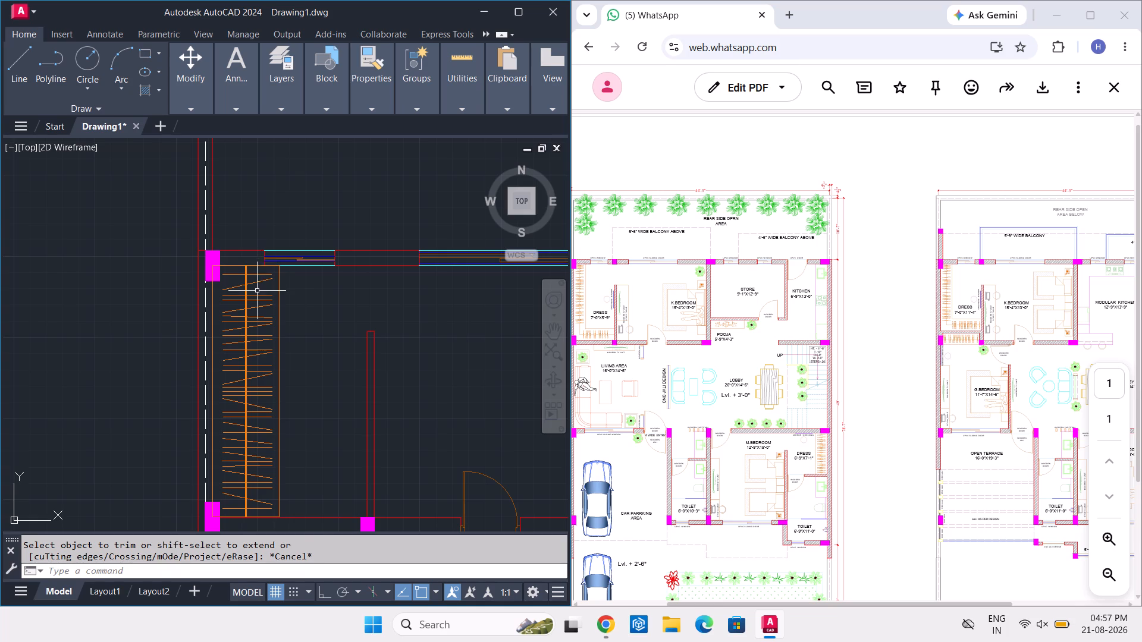
# Explode the scaled wardrobe block in the rear dress room.
pyautogui.click(258, 292)
pyautogui.click(248, 310)
pyautogui.write('X')
pyautogui.press('space')
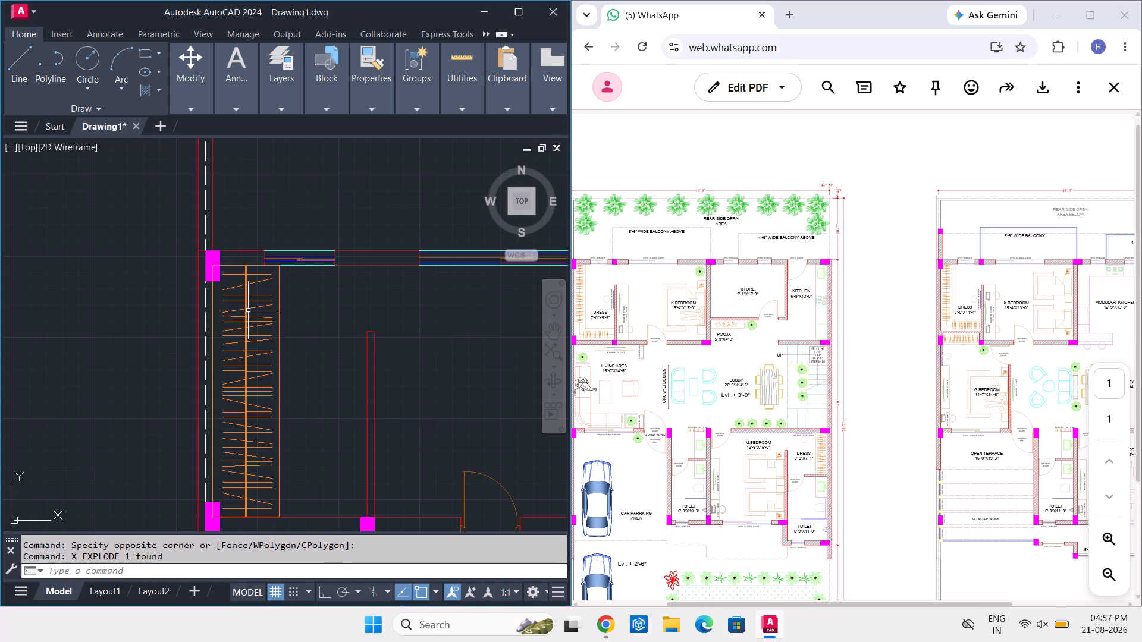
pyautogui.press('Escape')
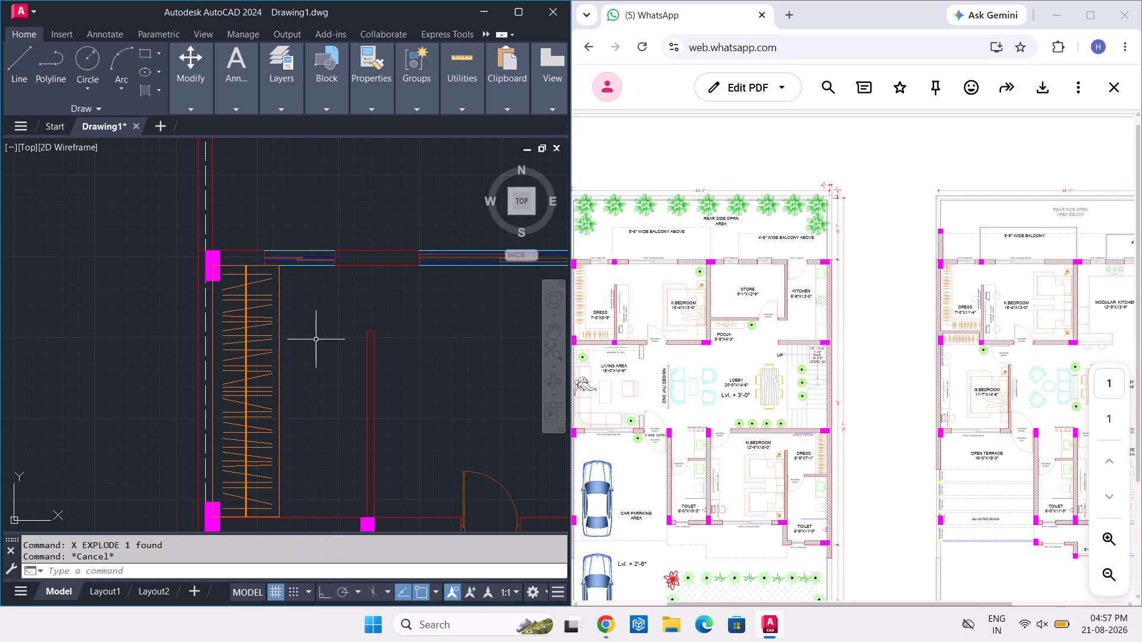
pyautogui.press('t')
pyautogui.press('Escape')
# Draw a vertical line with Ortho on through the wardrobe's hangers, from its upper edge to its lower edge, inside the room-side outline.
pyautogui.write('L')
pyautogui.press('space')
pyautogui.scroll(3, 259, 274)
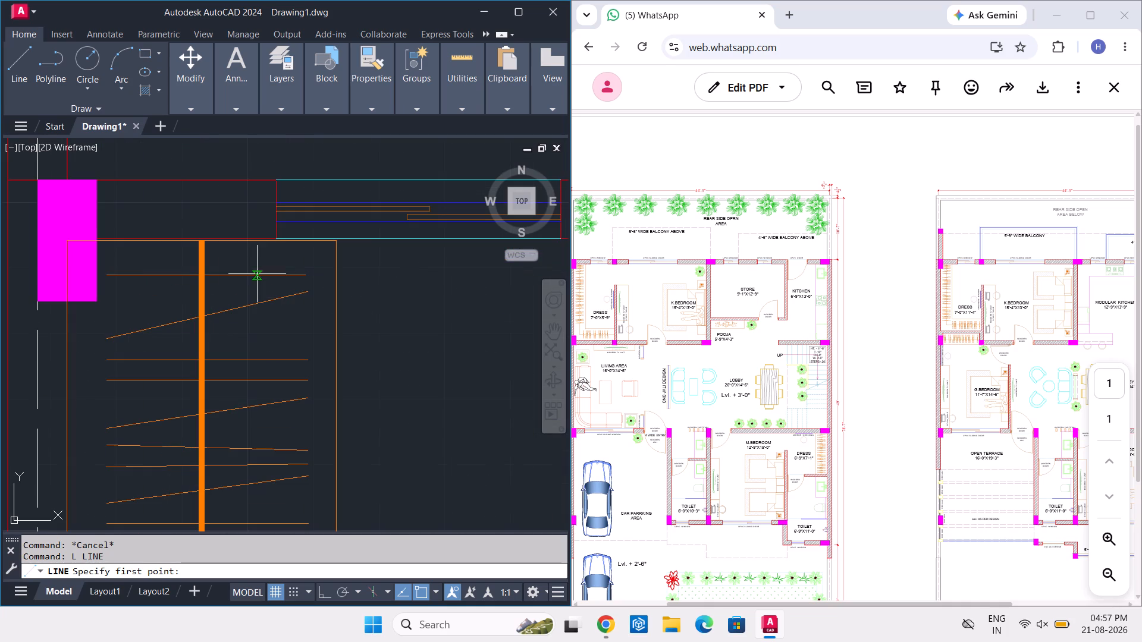
pyautogui.click(263, 241)
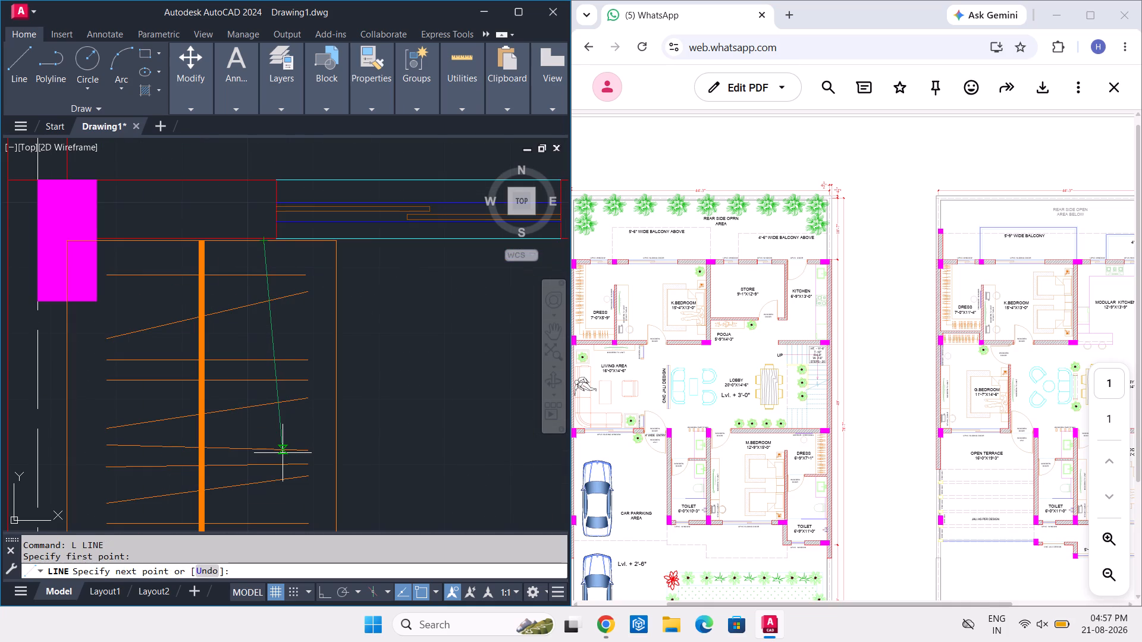
pyautogui.press('F8')
pyautogui.scroll(-3, 283, 453)
pyautogui.moveTo(283, 452); pyautogui.dragTo(271, 328, button='middle')
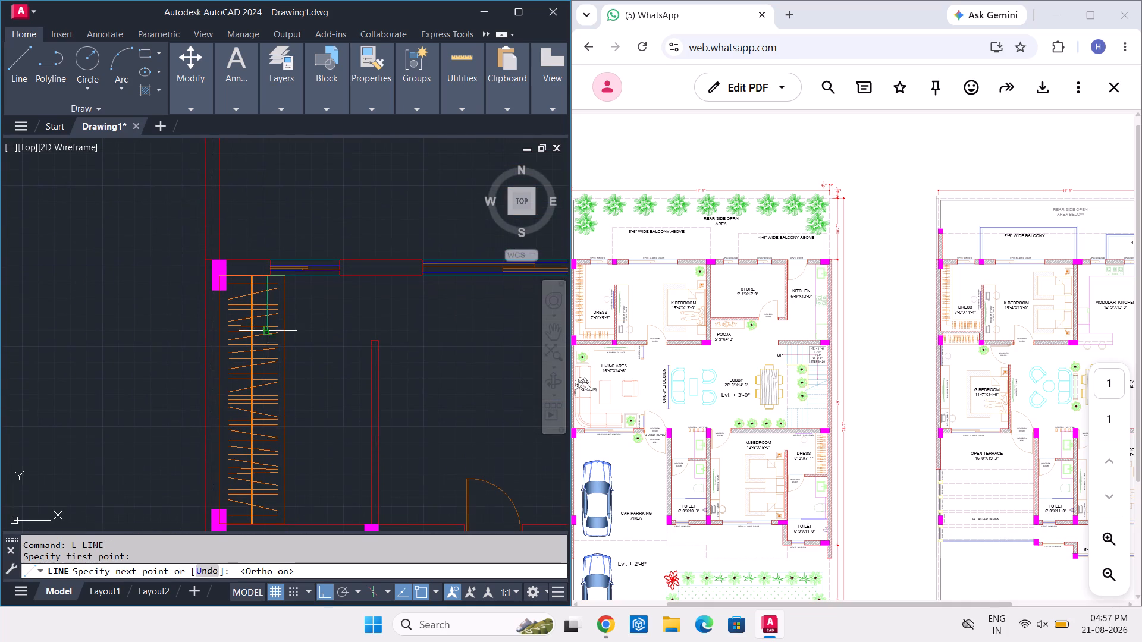
pyautogui.moveTo(272, 515); pyautogui.dragTo(243, 411, button='middle')
pyautogui.scroll(4, 238, 420)
pyautogui.click(234, 416)
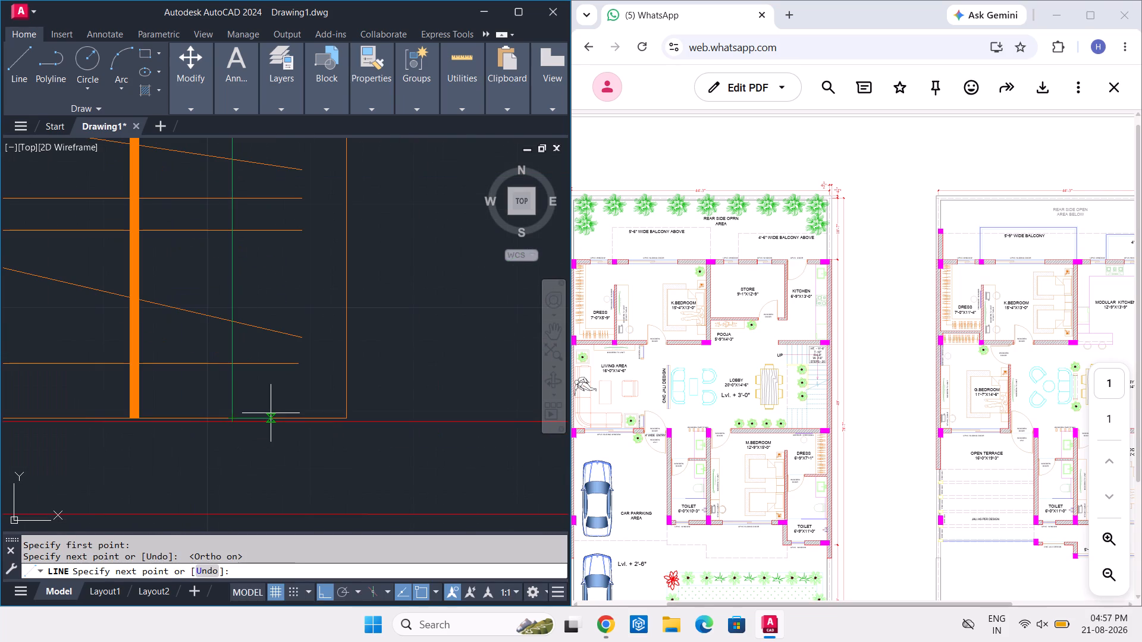
pyautogui.press('Escape')
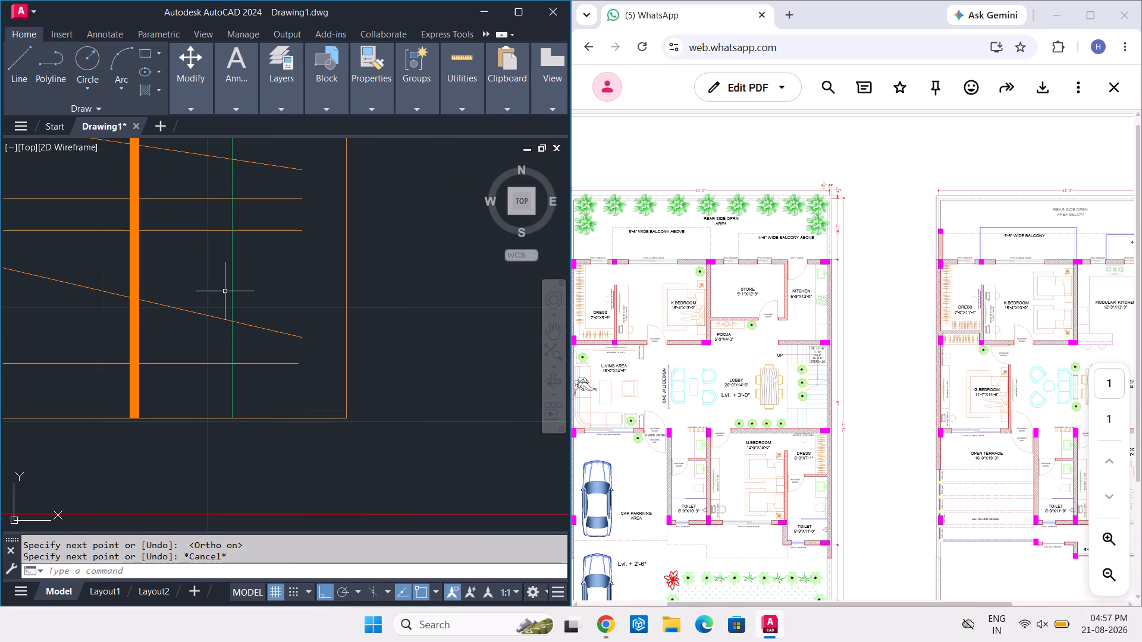
# Assign the new vertical line to the DECOR layer.
pyautogui.click(242, 279)
pyautogui.click(219, 285)
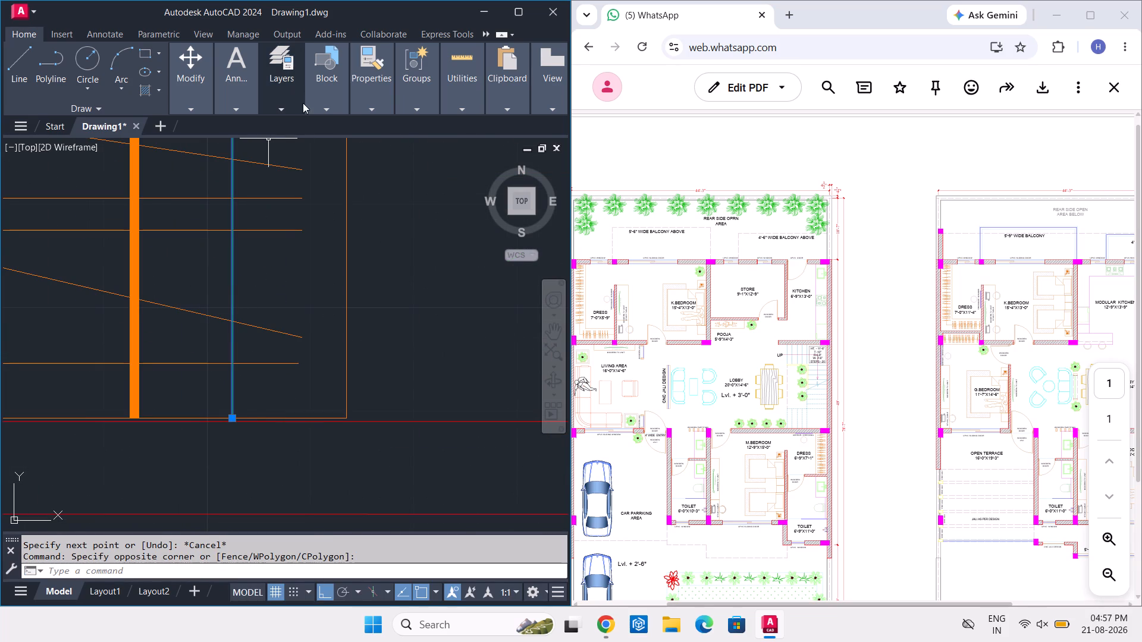
pyautogui.click(285, 109)
pyautogui.click(368, 125)
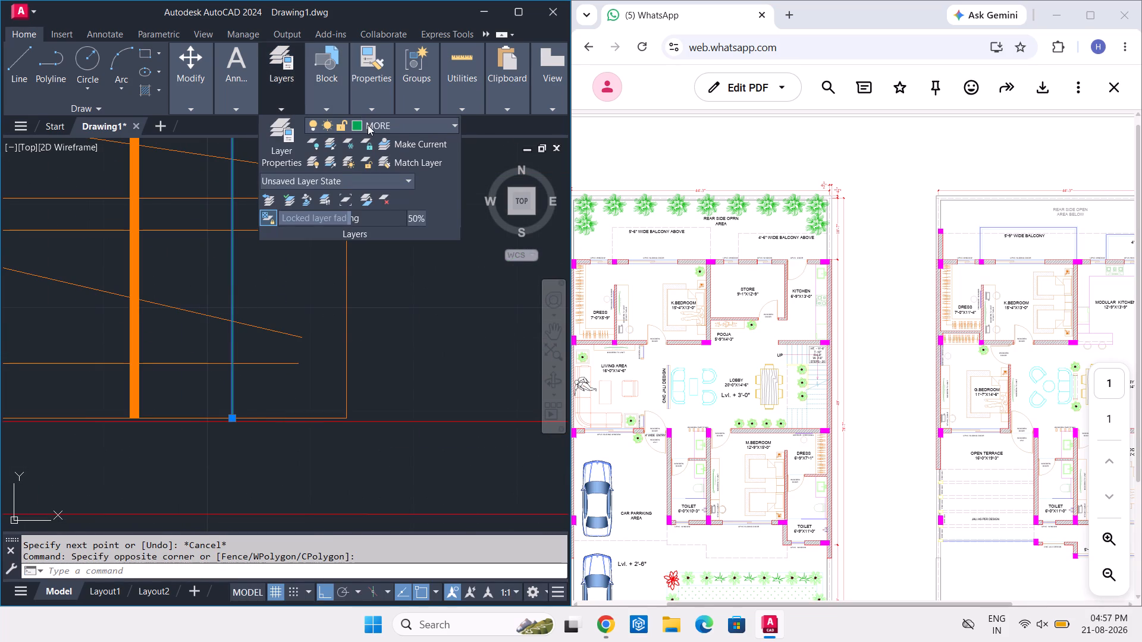
pyautogui.click(393, 194)
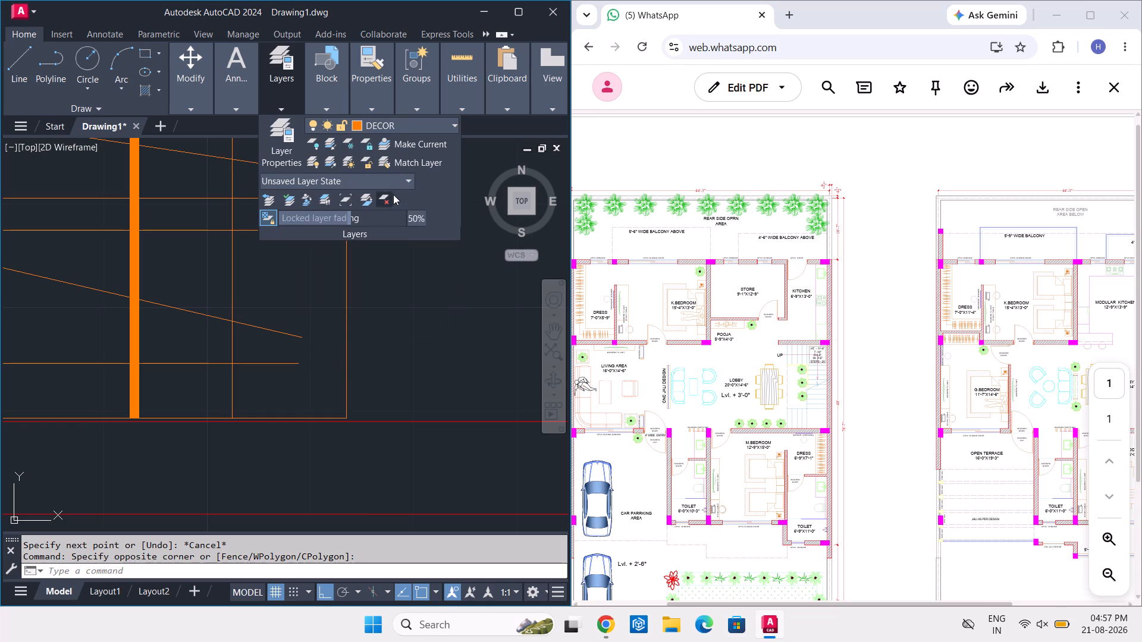
pyautogui.press('Escape')
pyautogui.press('Escape')
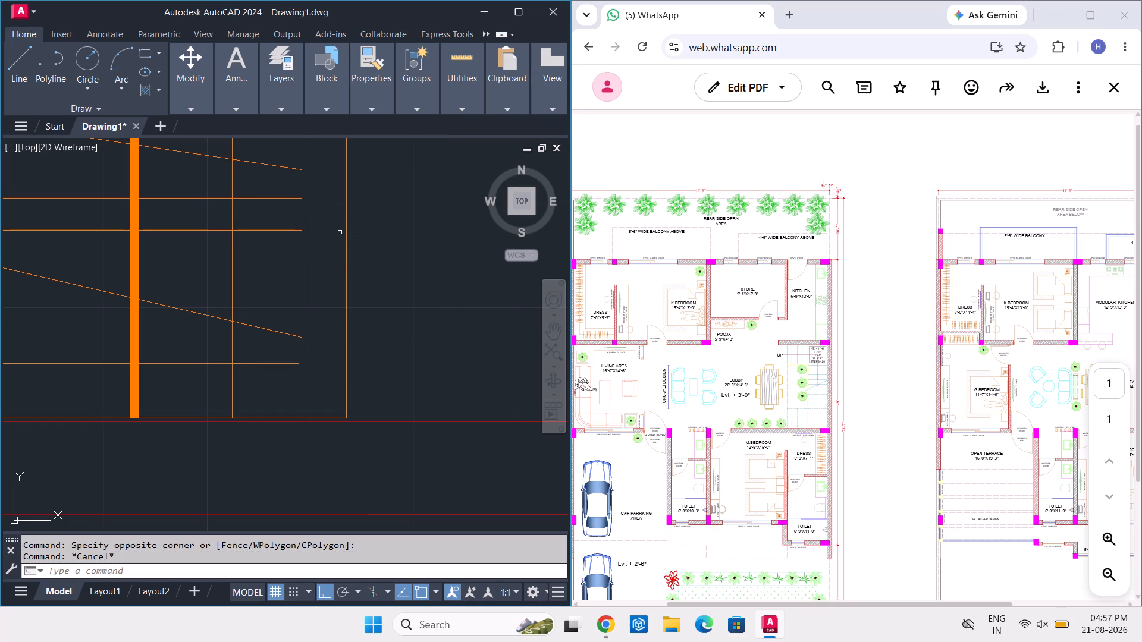
# Trim away the rear wardrobe's outer room-side outline and its lower edge beyond the new vertical line.
pyautogui.write('TR')
pyautogui.press('space')
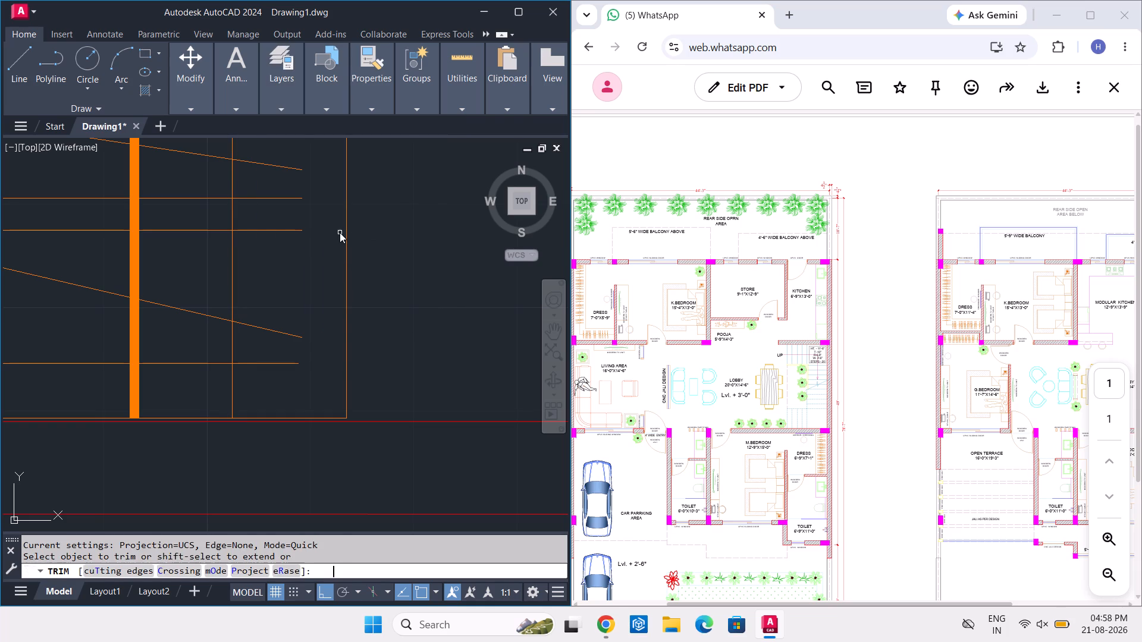
pyautogui.click(346, 234)
pyautogui.scroll(3, 303, 445)
pyautogui.click(316, 341)
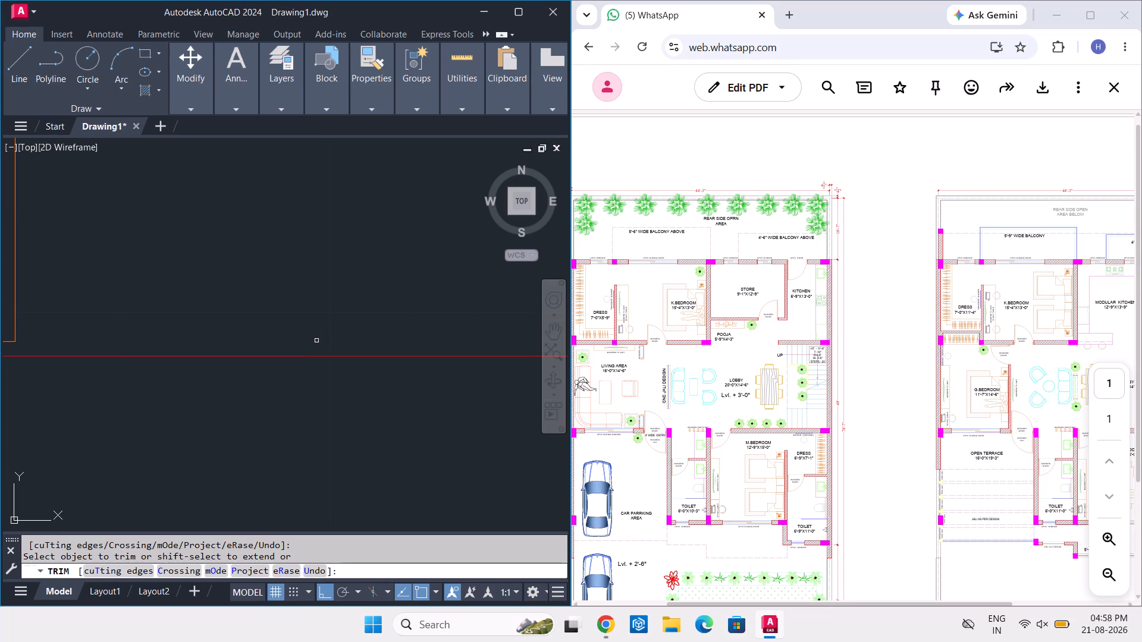
pyautogui.scroll(-5, 316, 339)
pyautogui.scroll(-1, 296, 217)
# Trim the hanger lines and upper edge projecting past the new vertical line along the rear wardrobe's full length.
pyautogui.moveTo(304, 203); pyautogui.dragTo(299, 351, button='middle')
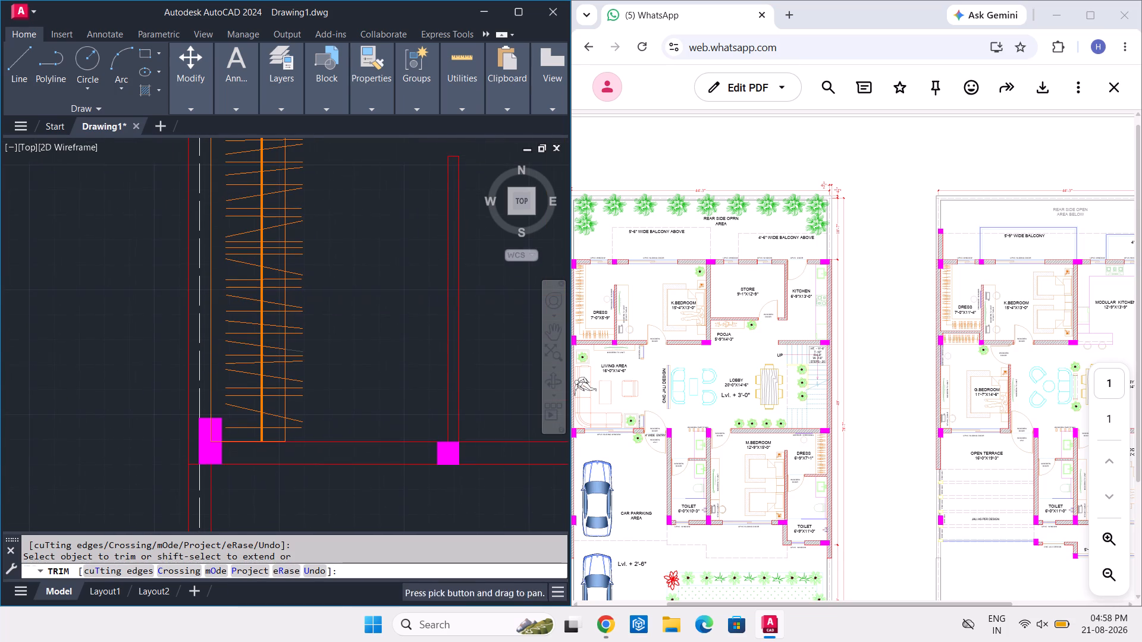
pyautogui.click(291, 159)
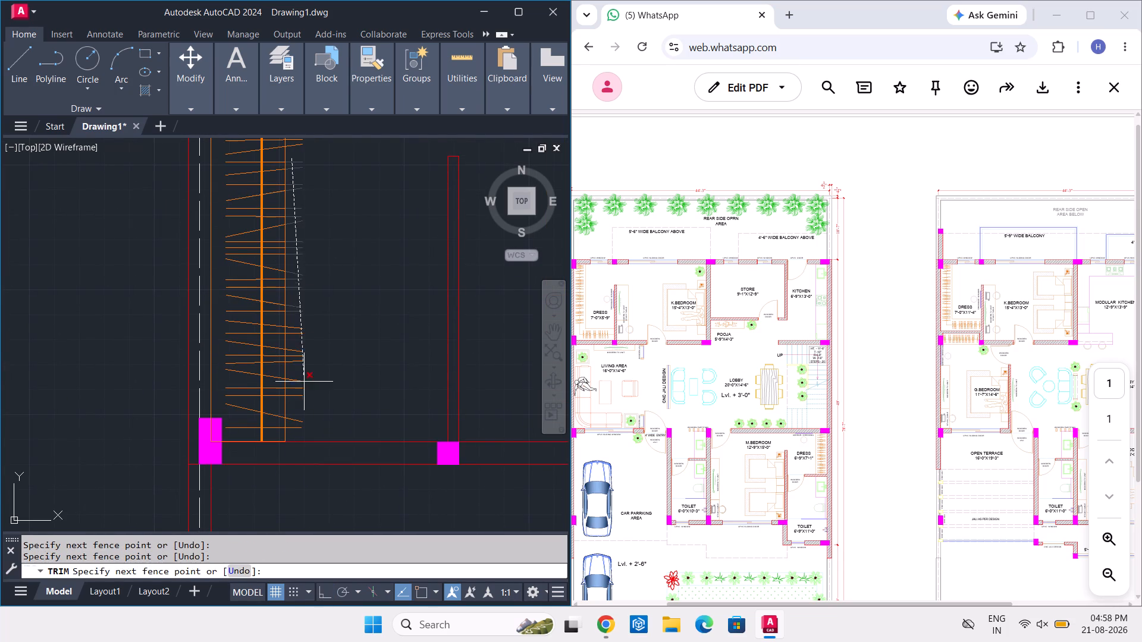
pyautogui.click(290, 439)
pyautogui.moveTo(306, 364); pyautogui.dragTo(303, 438, button='middle')
pyautogui.scroll(-1, 303, 425)
pyautogui.scroll(2, 308, 254)
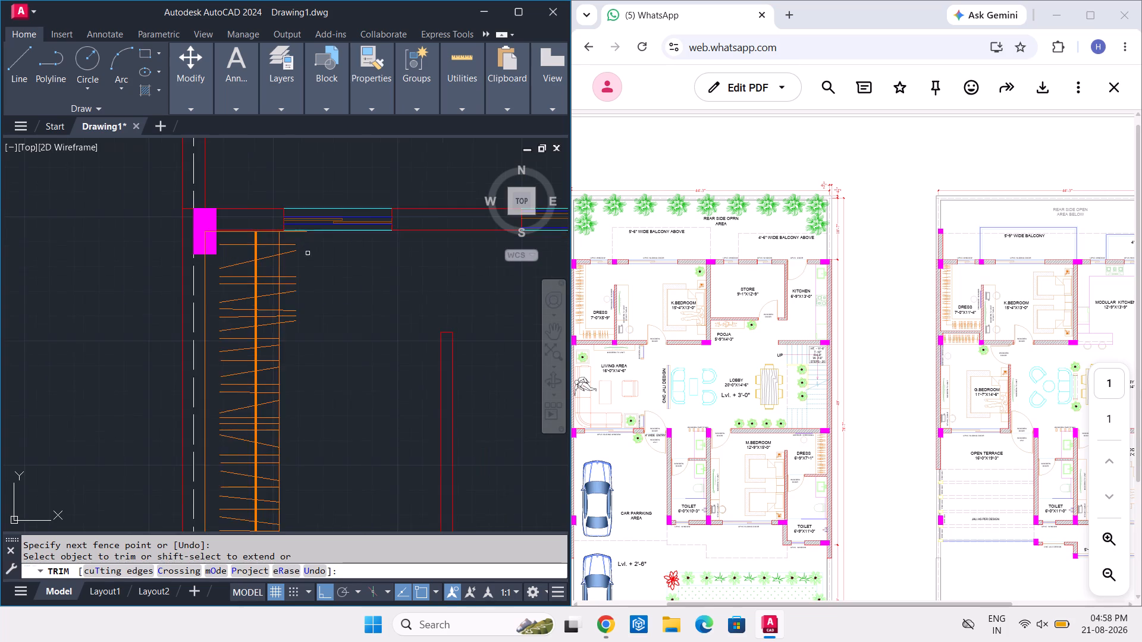
pyautogui.scroll(3, 276, 228)
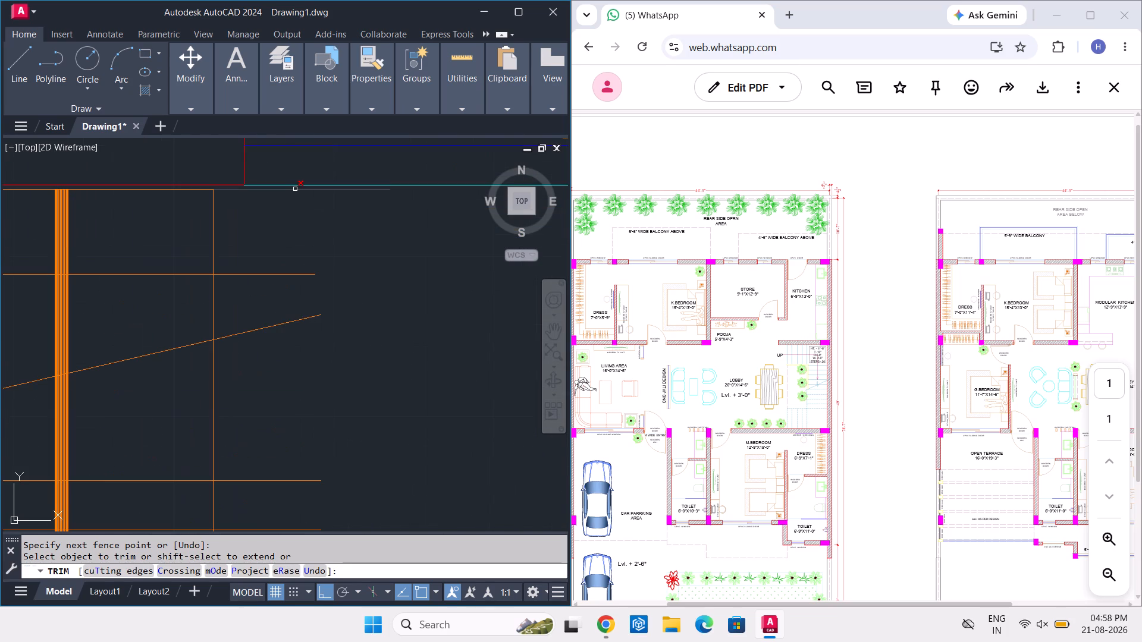
pyautogui.click(295, 189)
pyautogui.click(263, 257)
pyautogui.scroll(-2, 277, 371)
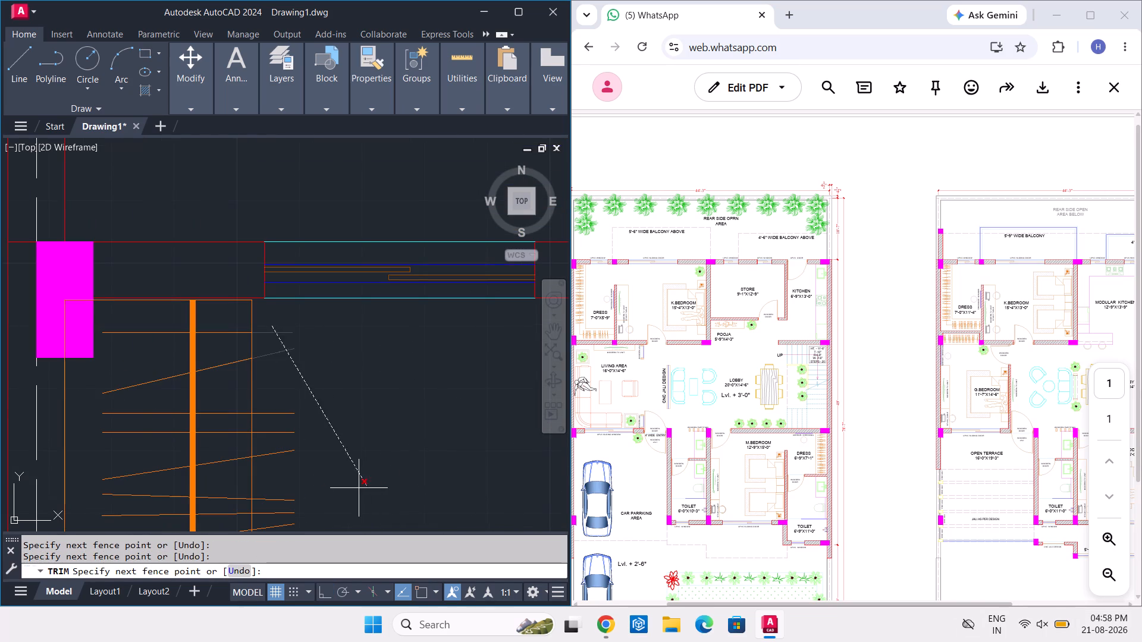
pyautogui.moveTo(353, 475); pyautogui.dragTo(311, 260, button='middle')
pyautogui.click(239, 374)
pyautogui.scroll(-4, 239, 374)
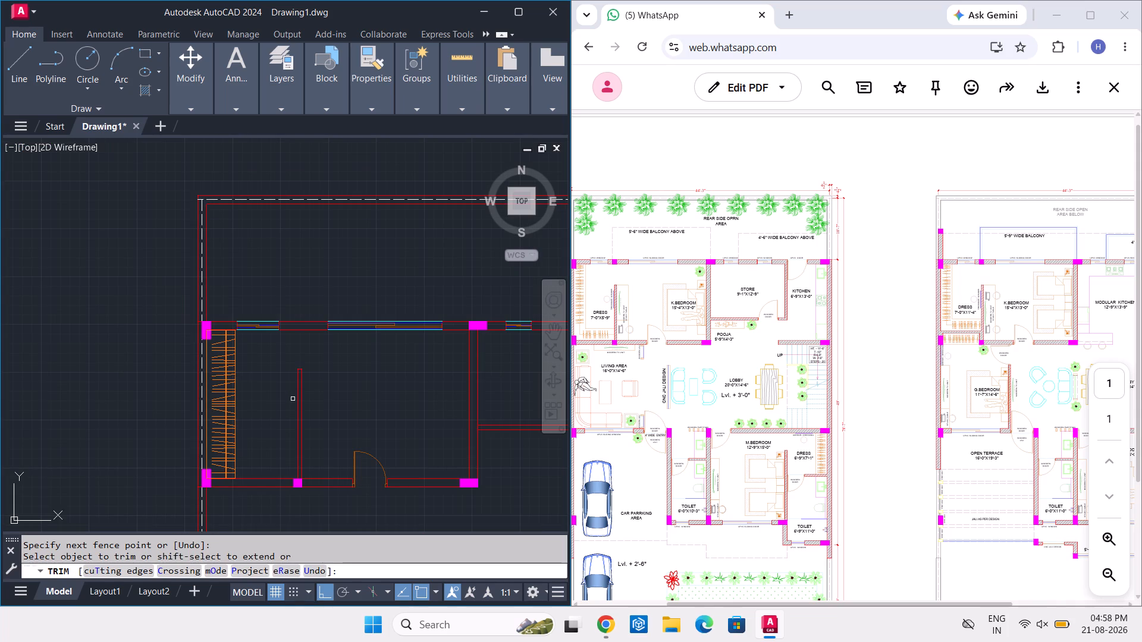
pyautogui.press('Escape')
# Insert the Bed - Queen block from DesignCenter's Home - Space Planner drawing at scale 1, outside the plan beside the left boundary.
pyautogui.scroll(-2, 296, 401)
pyautogui.moveTo(343, 430); pyautogui.dragTo(310, 345, button='middle')
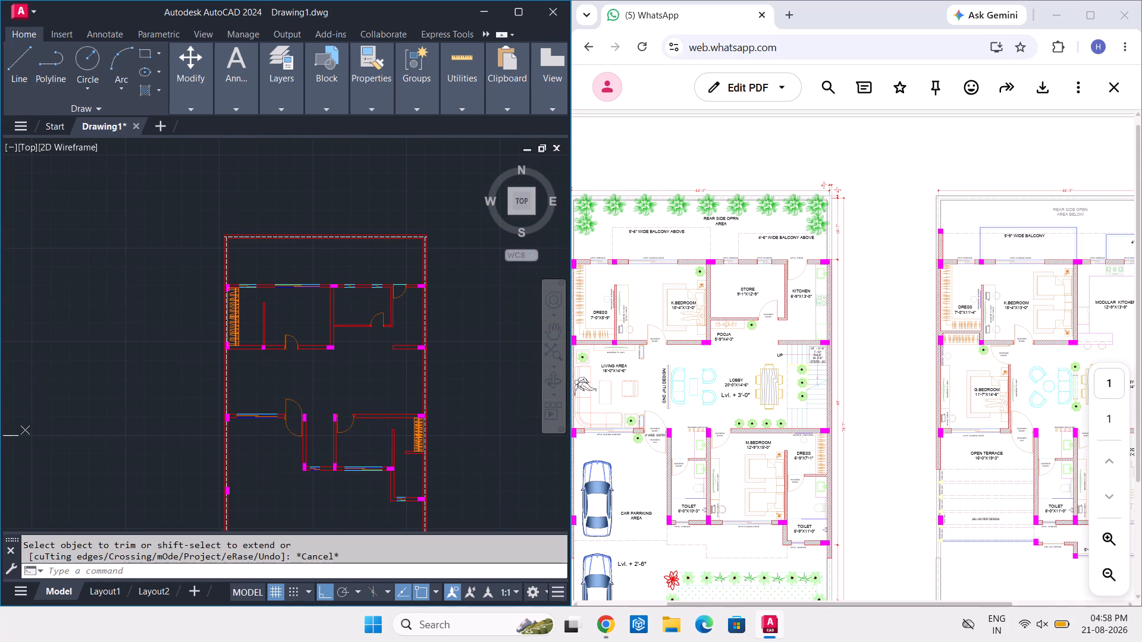
pyautogui.moveTo(311, 346); pyautogui.dragTo(309, 232, button='middle')
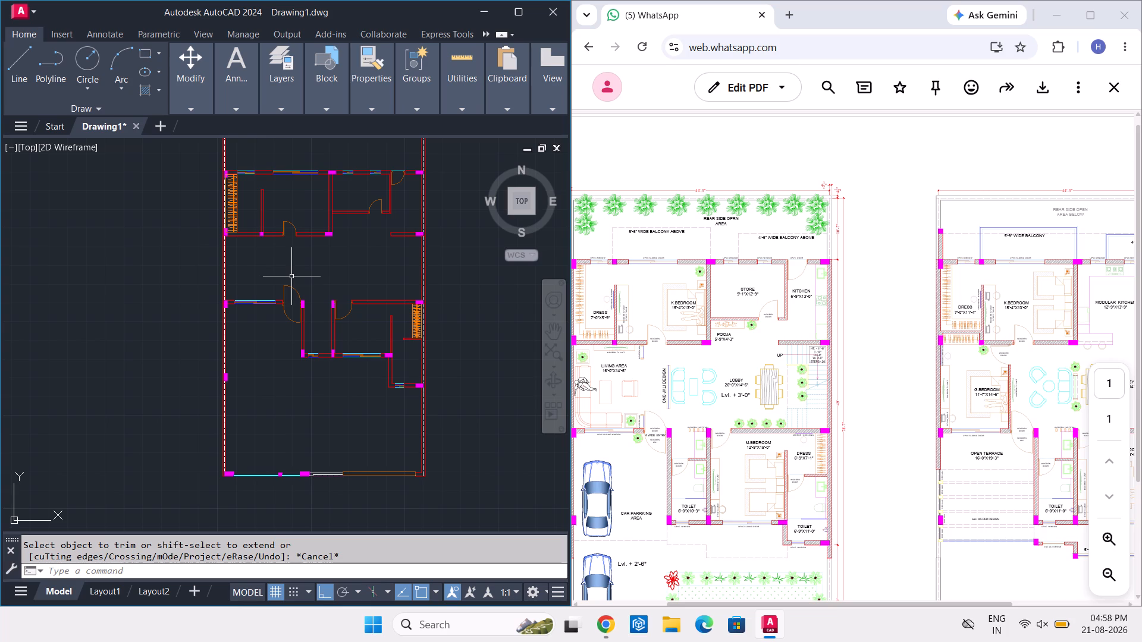
pyautogui.write('DC')
pyautogui.press('space')
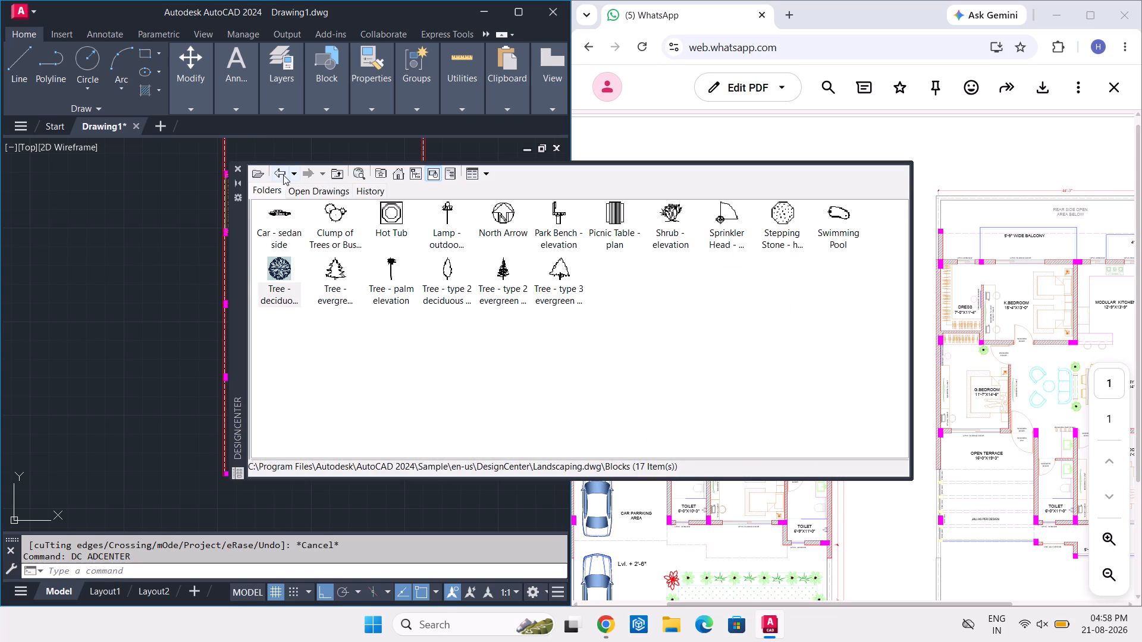
pyautogui.click(282, 174)
pyautogui.click(282, 174)
pyautogui.click(282, 174)
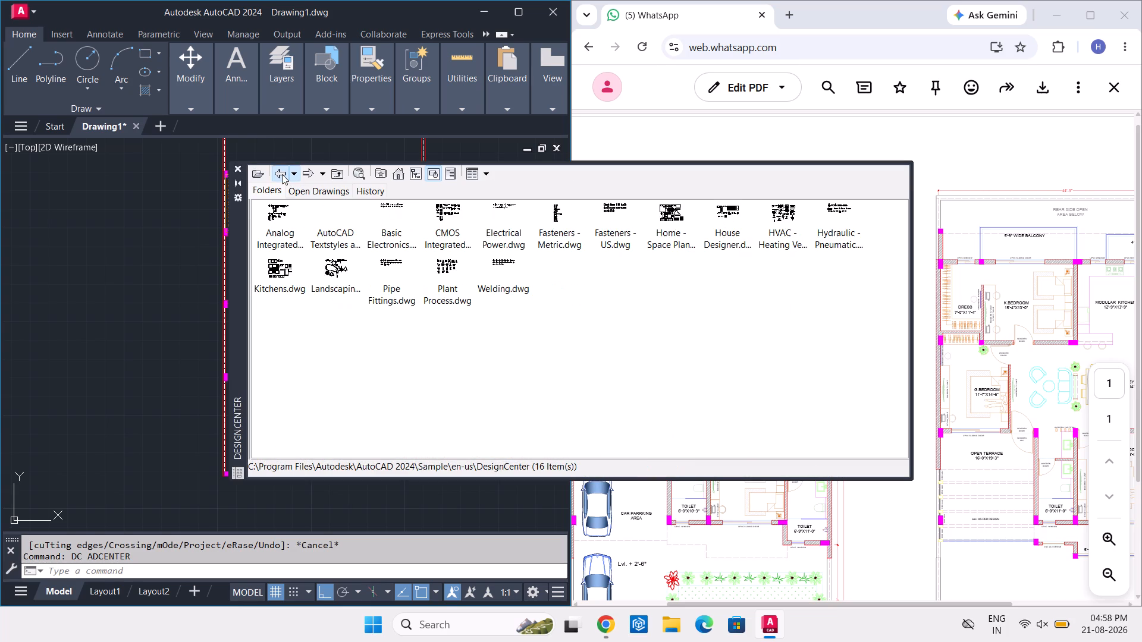
pyautogui.doubleClick(674, 218)
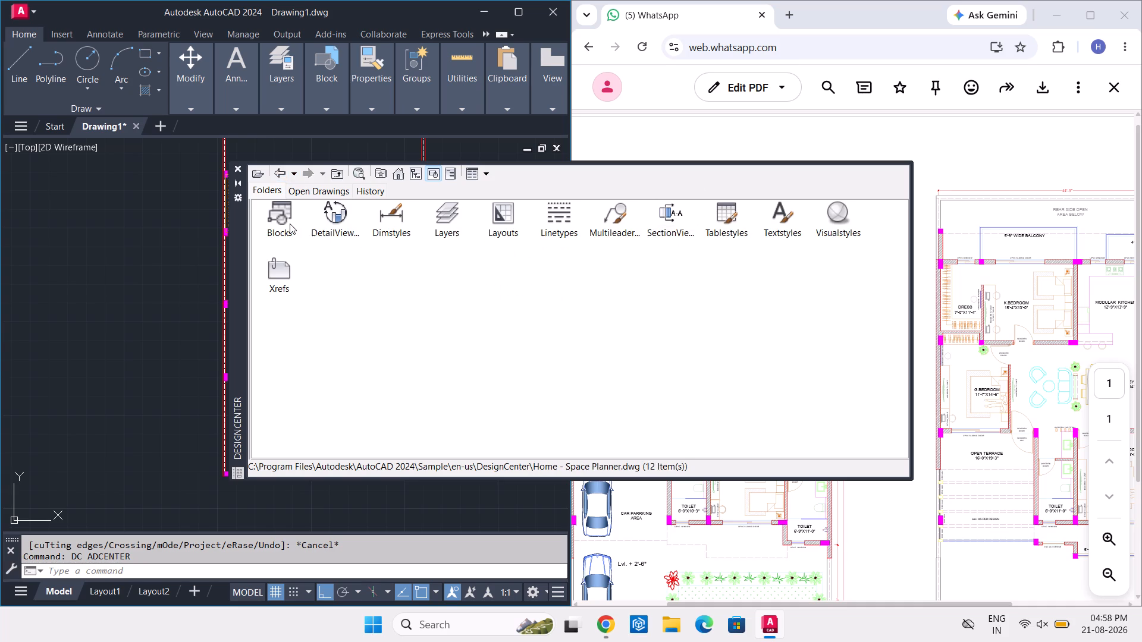
pyautogui.doubleClick(290, 223)
pyautogui.doubleClick(282, 218)
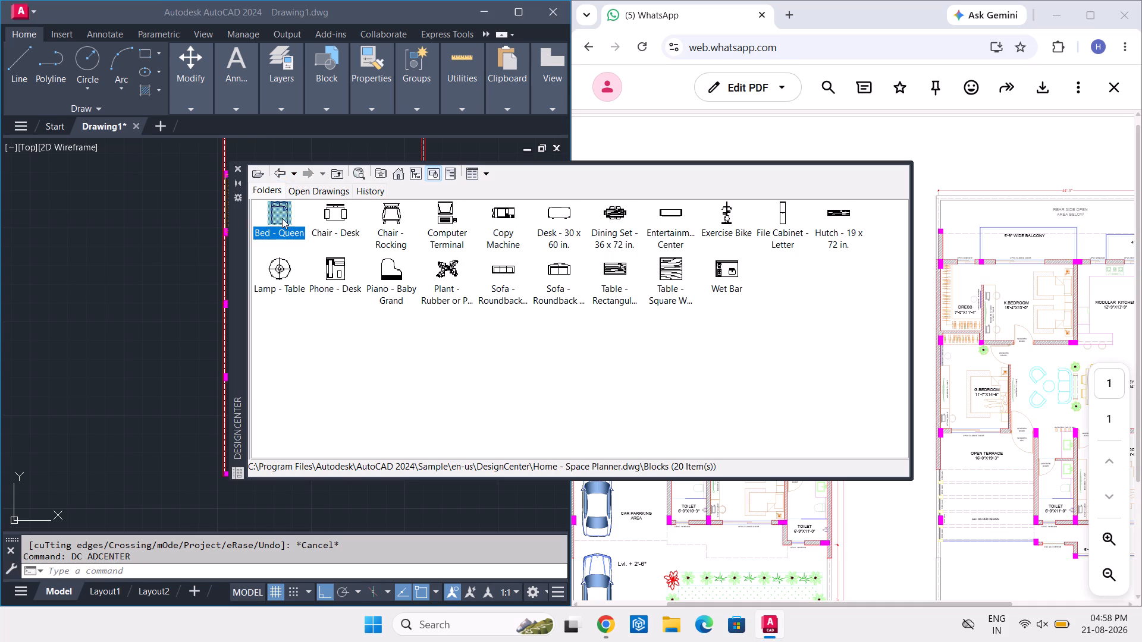
pyautogui.click(645, 401)
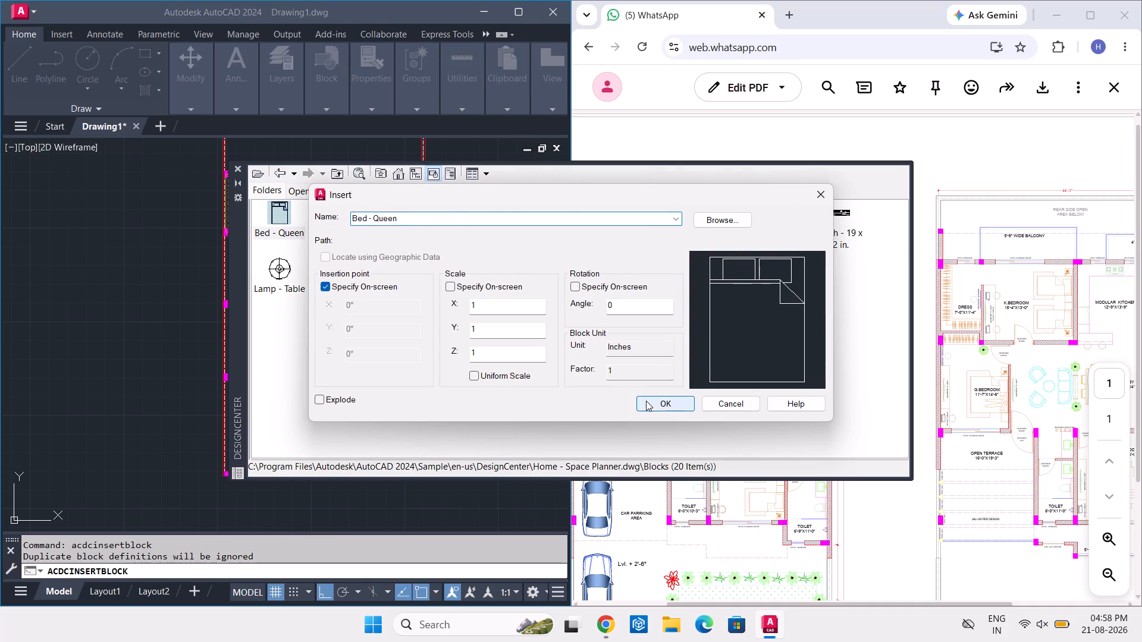
pyautogui.click(119, 310)
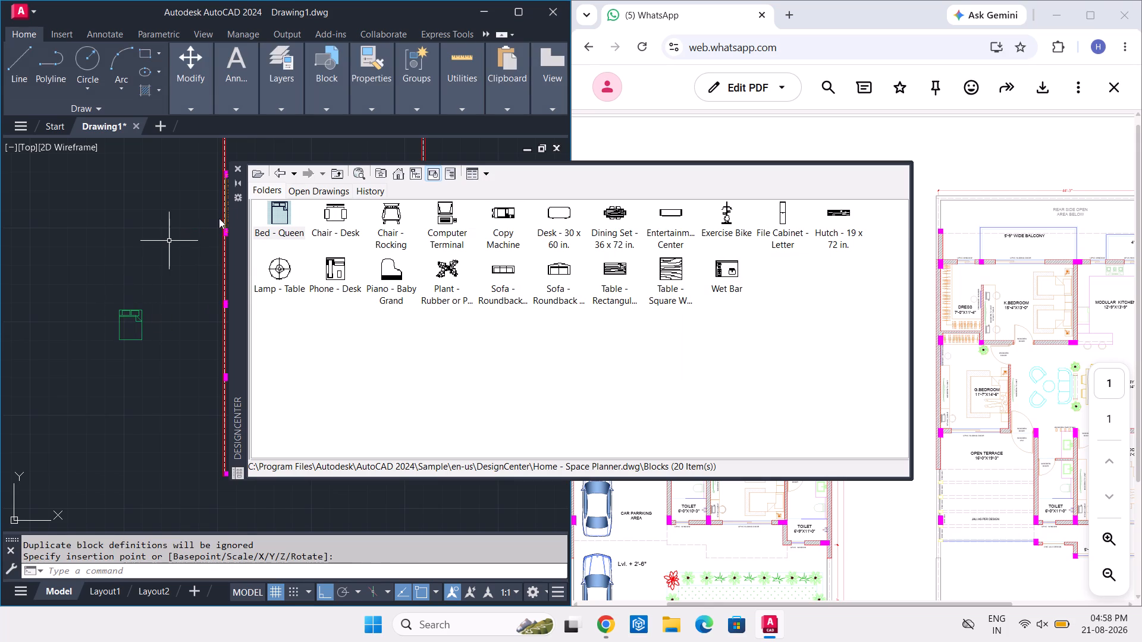
pyautogui.click(238, 166)
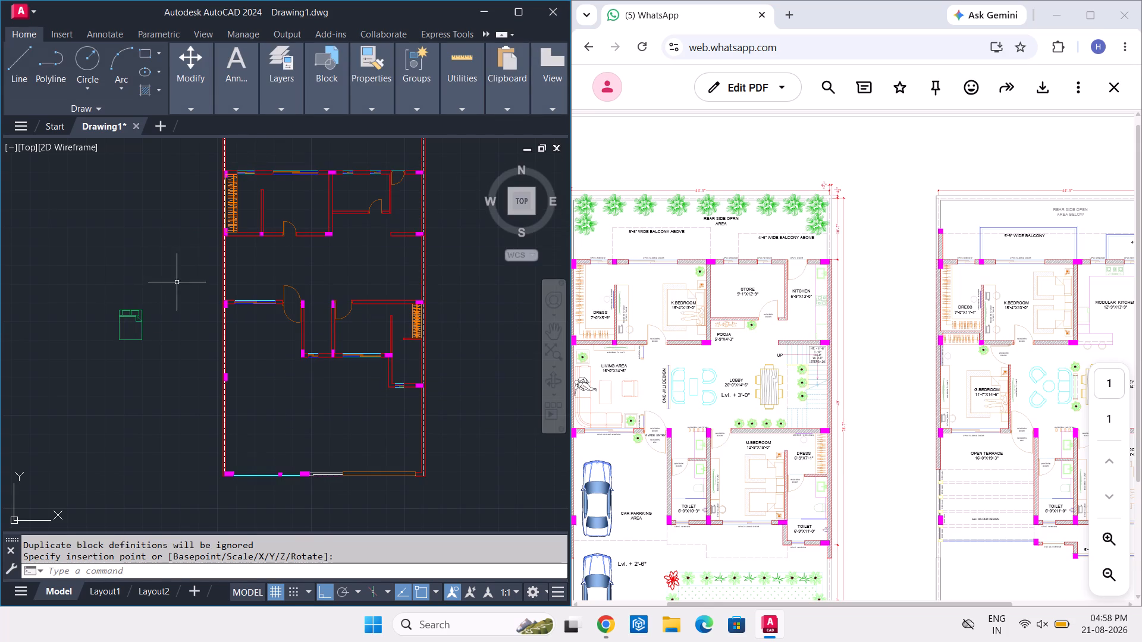
# Assign the inserted queen bed block to the DECOR layer.
pyautogui.click(155, 294)
pyautogui.click(100, 350)
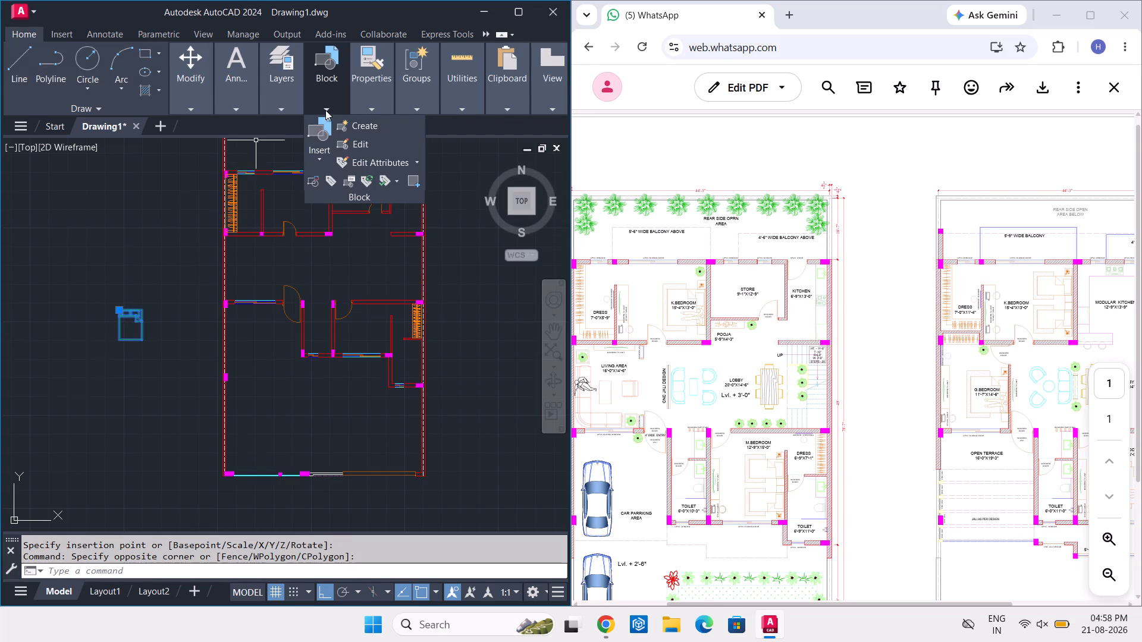
pyautogui.click(286, 110)
pyautogui.click(379, 124)
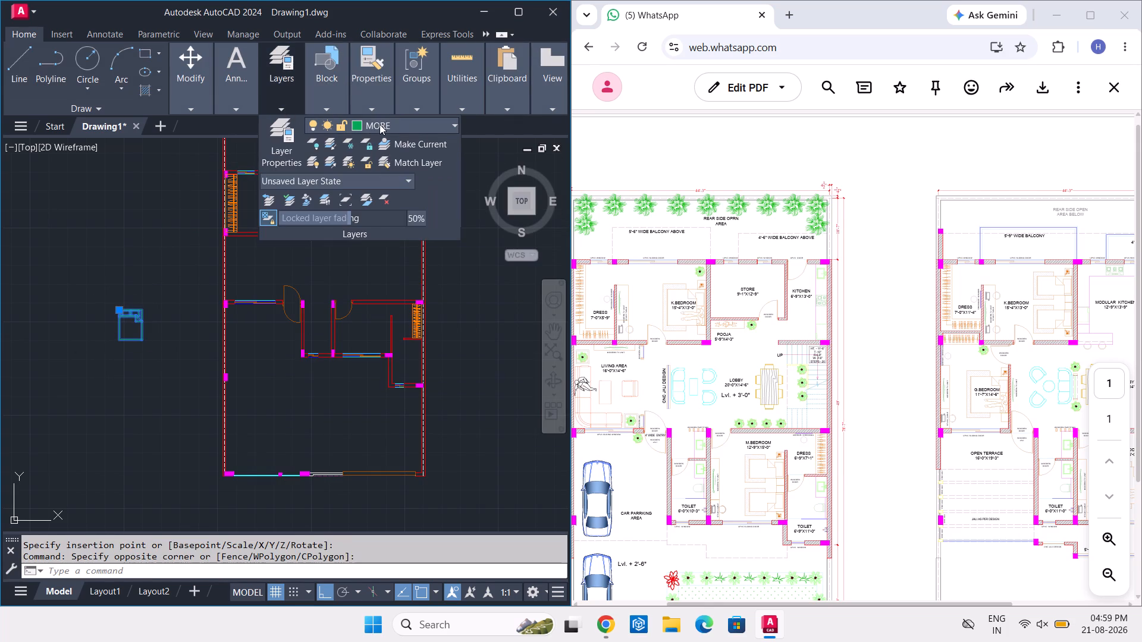
pyautogui.click(393, 193)
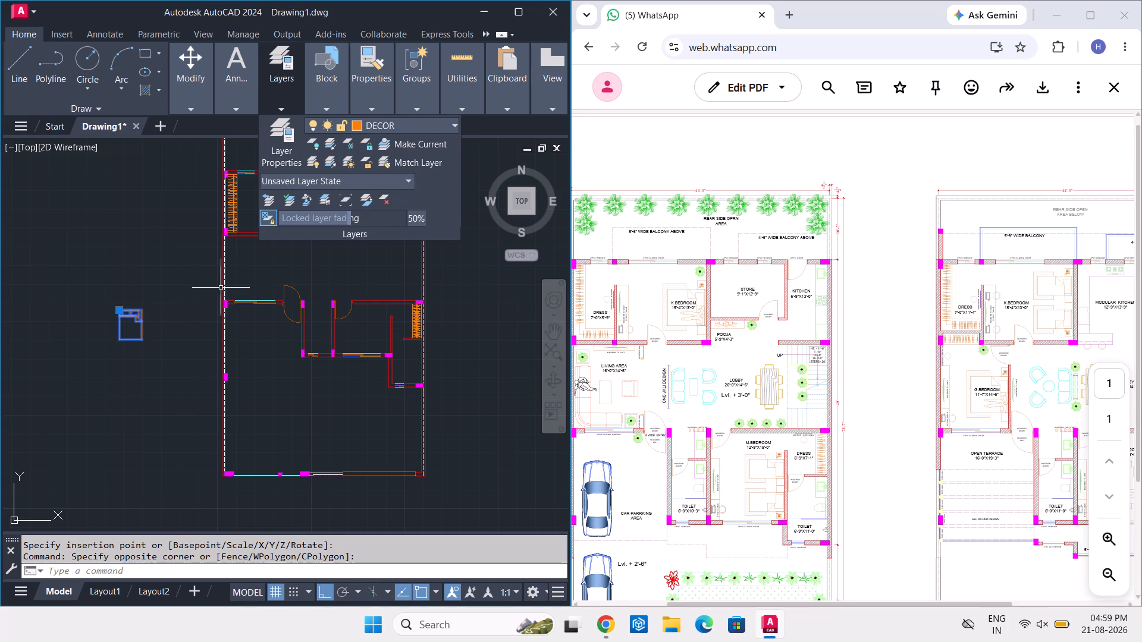
pyautogui.press('Escape')
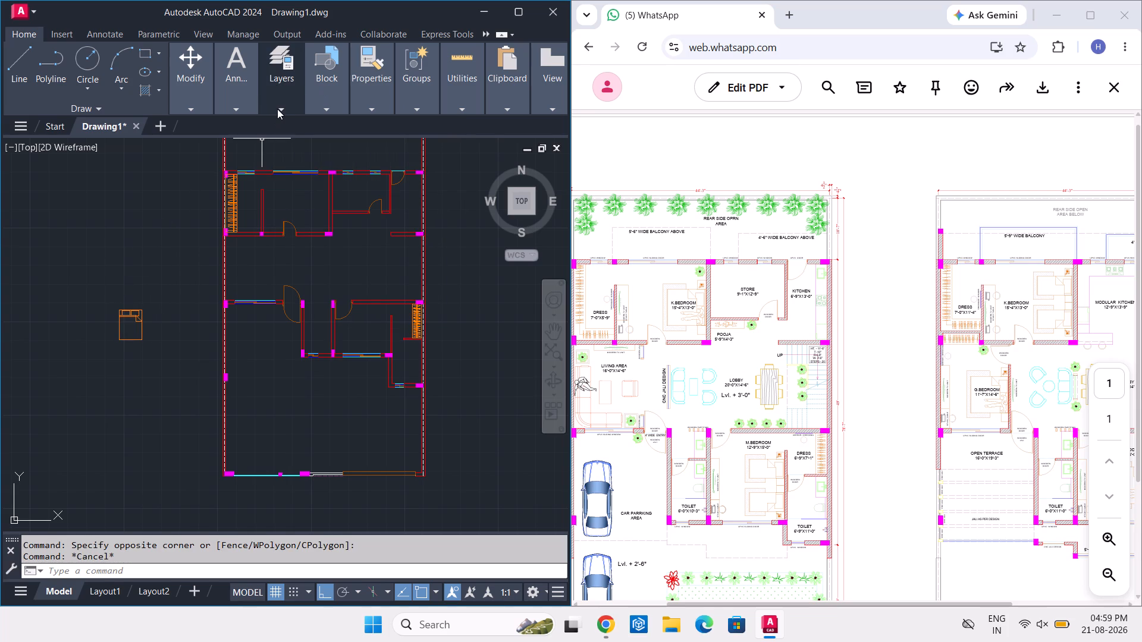
# Make DECOR the current layer.
pyautogui.click(277, 109)
pyautogui.click(369, 125)
pyautogui.click(386, 204)
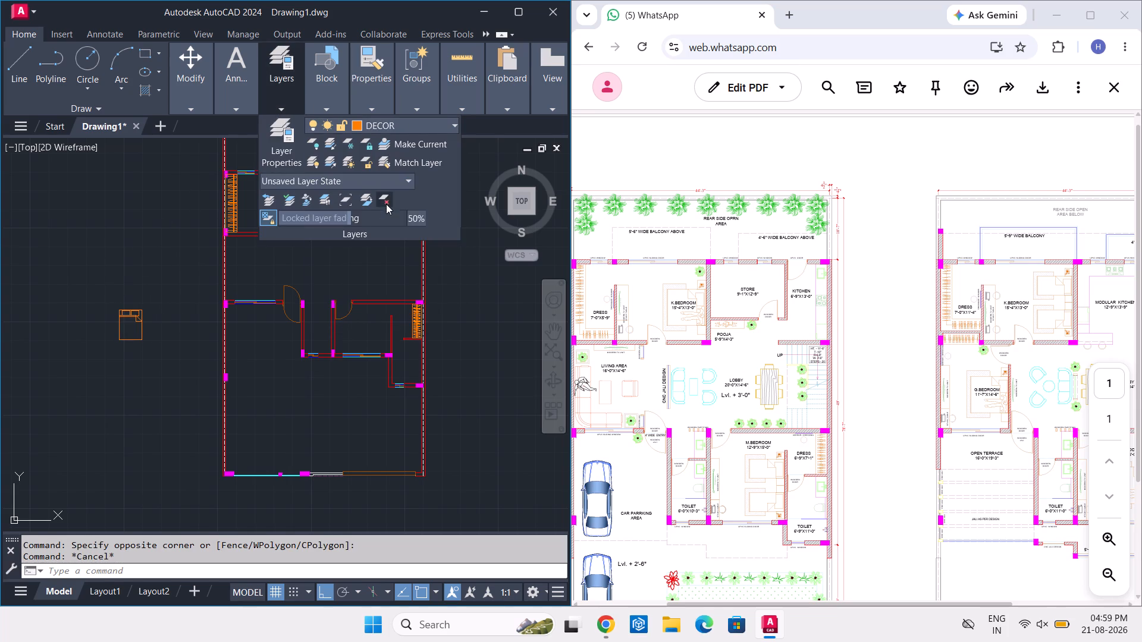
# Move the queen bed with Ortho off into the rear bedroom beside the dress room, above the bedroom door.
pyautogui.click(172, 301)
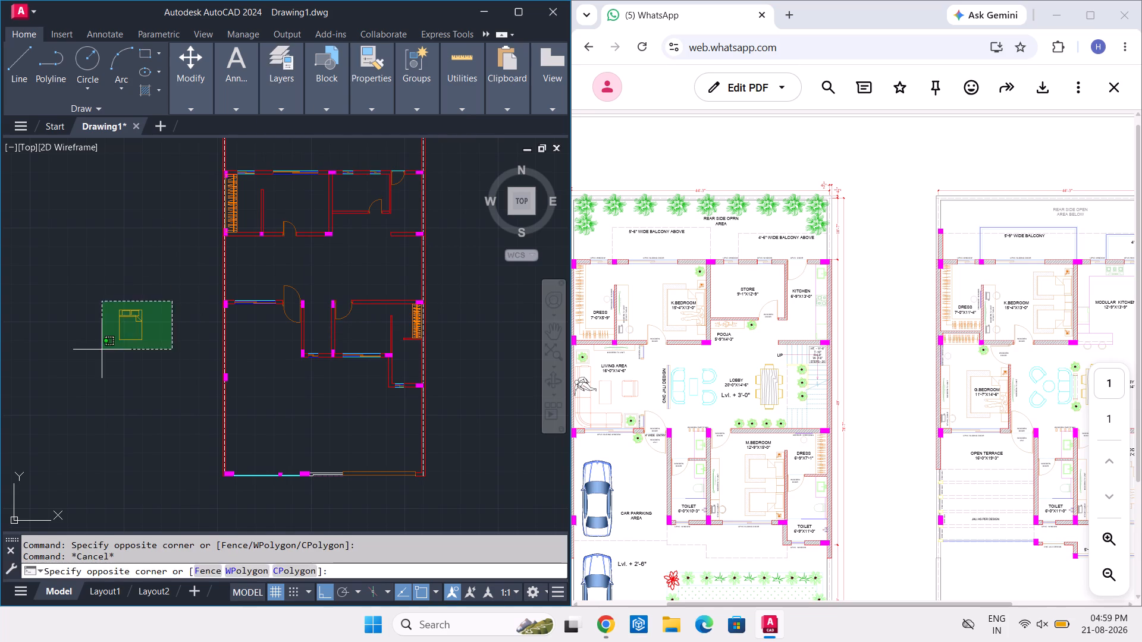
pyautogui.click(101, 352)
pyautogui.press('m')
pyautogui.press('space')
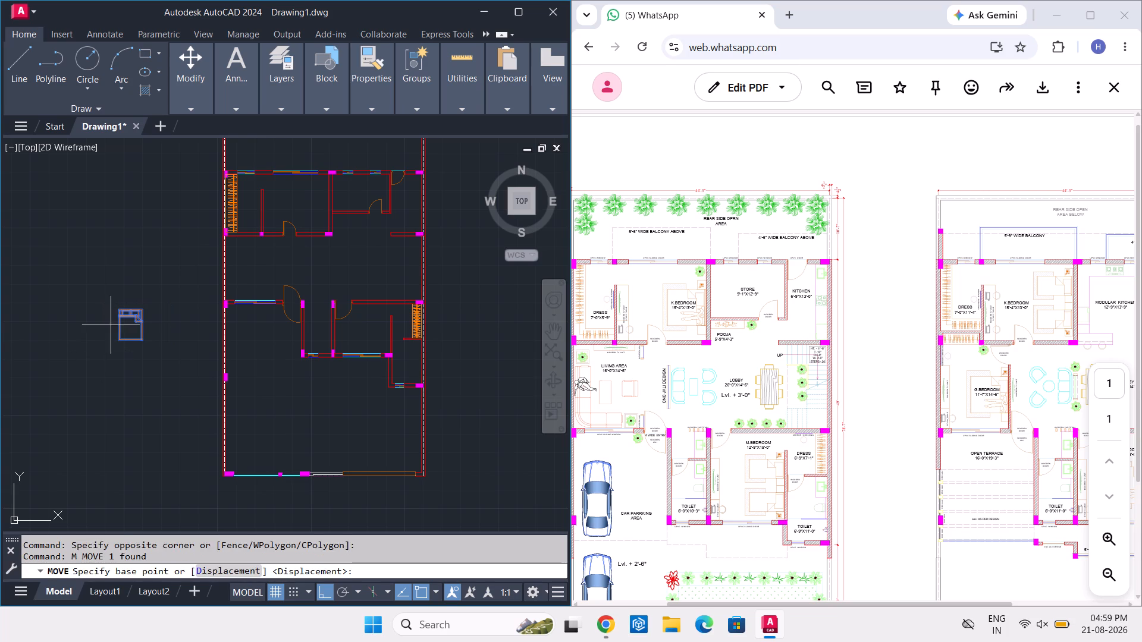
pyautogui.click(131, 313)
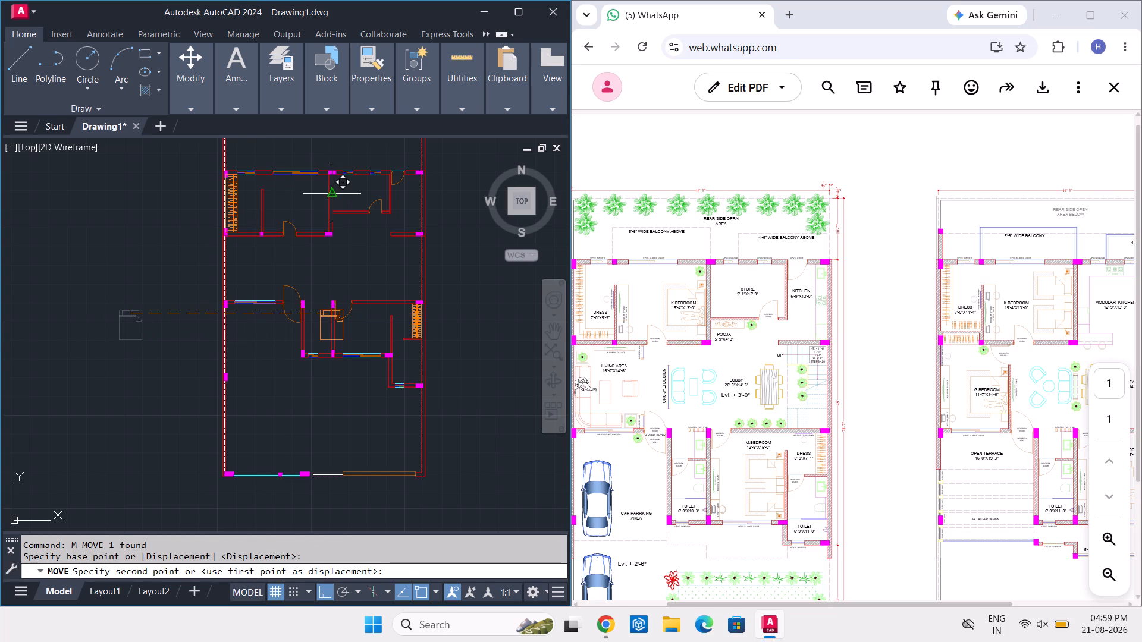
pyautogui.press('F8')
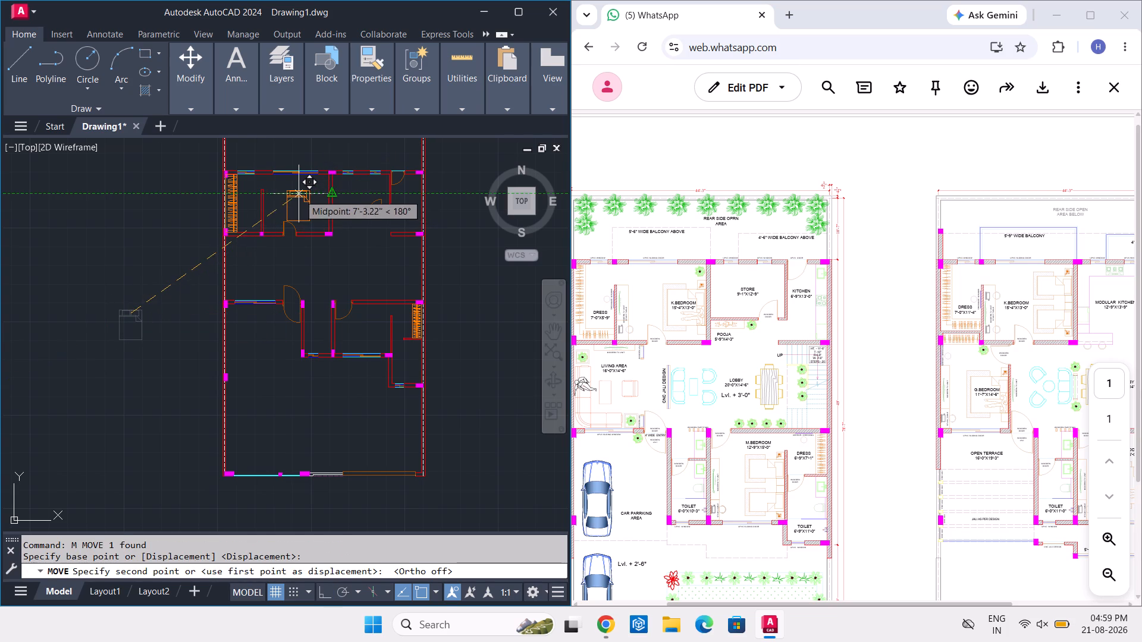
pyautogui.scroll(3, 297, 193)
pyautogui.click(273, 172)
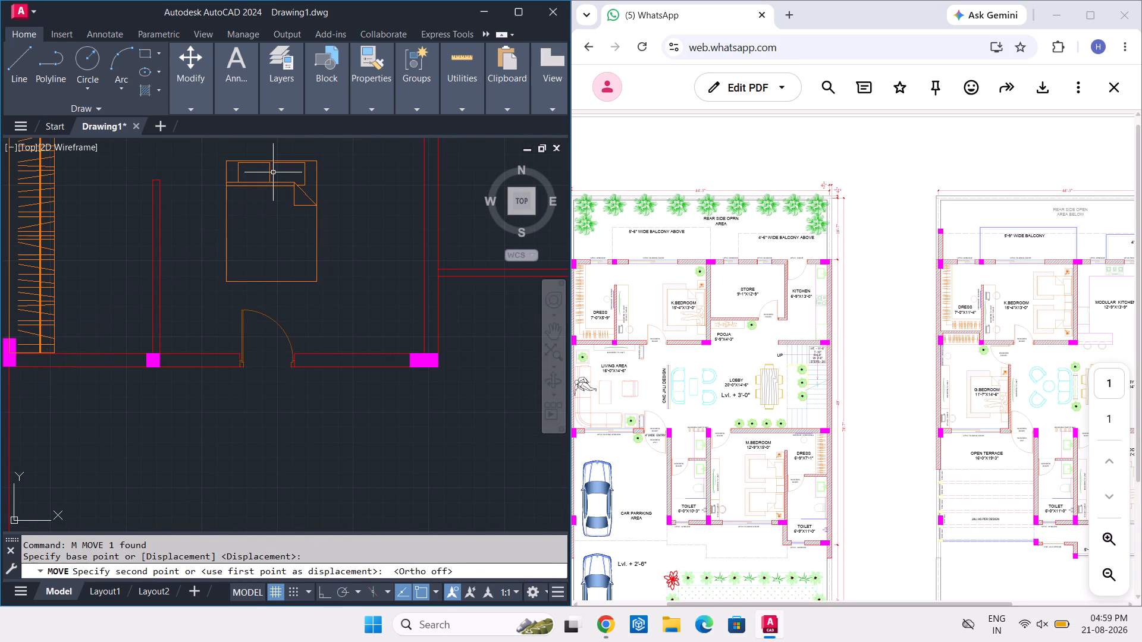
# Rotate the queen bed to 270° about its upper right corner so its head faces the store-side wall.
pyautogui.click(325, 188)
pyautogui.click(265, 227)
pyautogui.press('e')
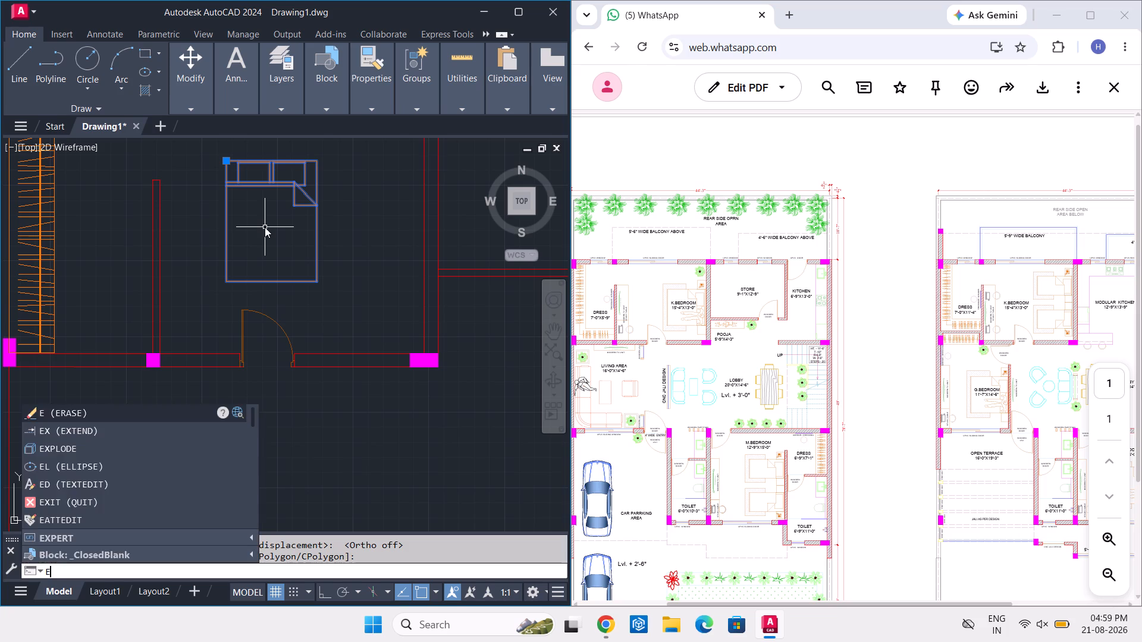
pyautogui.press('BackSpace')
pyautogui.write('RO')
pyautogui.press('space')
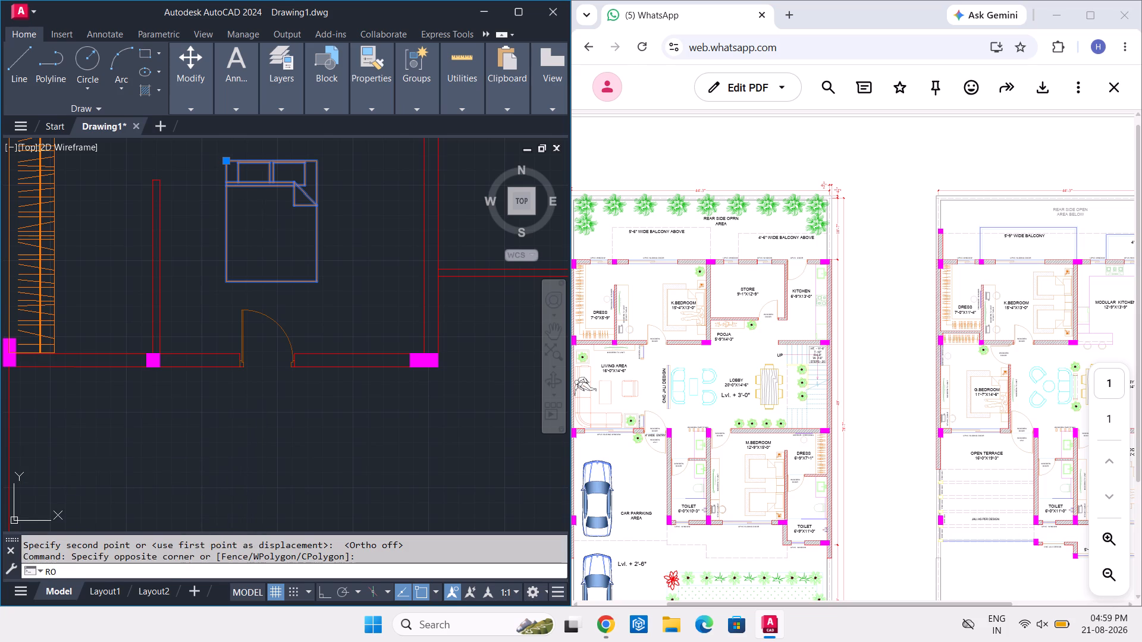
pyautogui.click(316, 159)
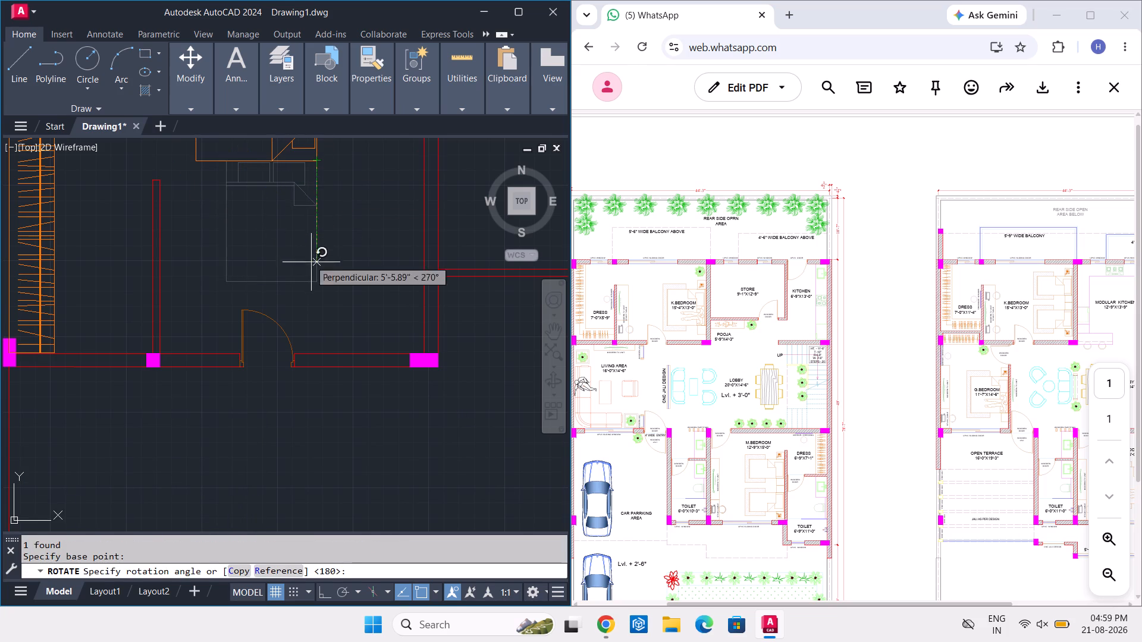
pyautogui.click(313, 280)
pyautogui.scroll(-1, 325, 263)
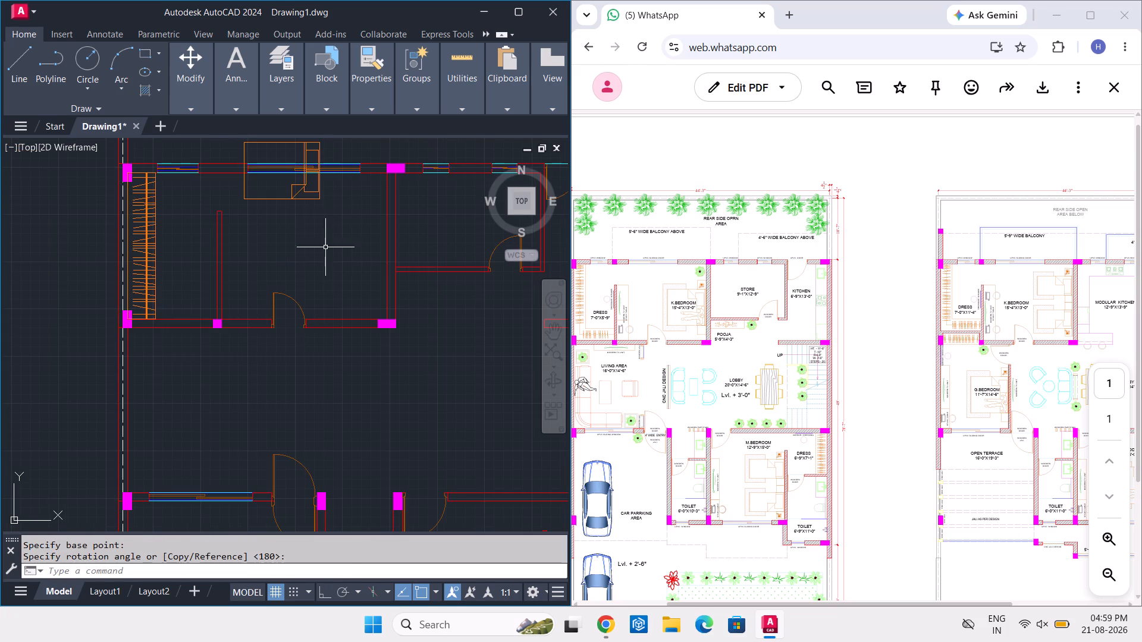
# Move the queen bed by its head-side midpoint to the store-side wall of the rear bedroom.
pyautogui.click(319, 200)
pyautogui.write('M')
pyautogui.press('space')
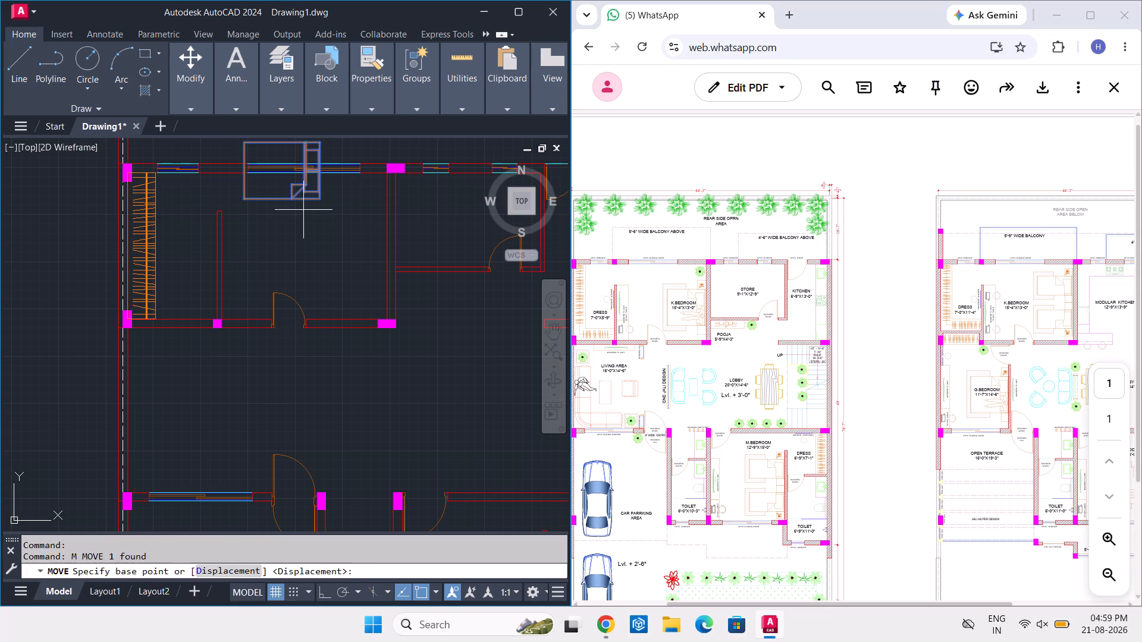
pyautogui.click(322, 169)
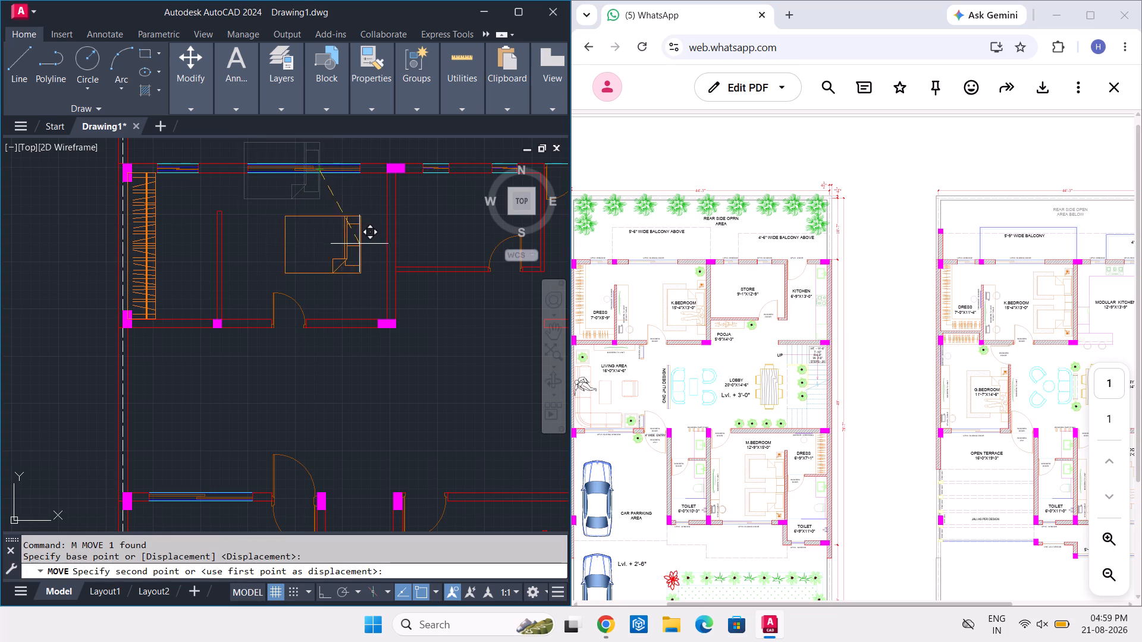
pyautogui.scroll(-1, 380, 246)
pyautogui.scroll(2, 380, 246)
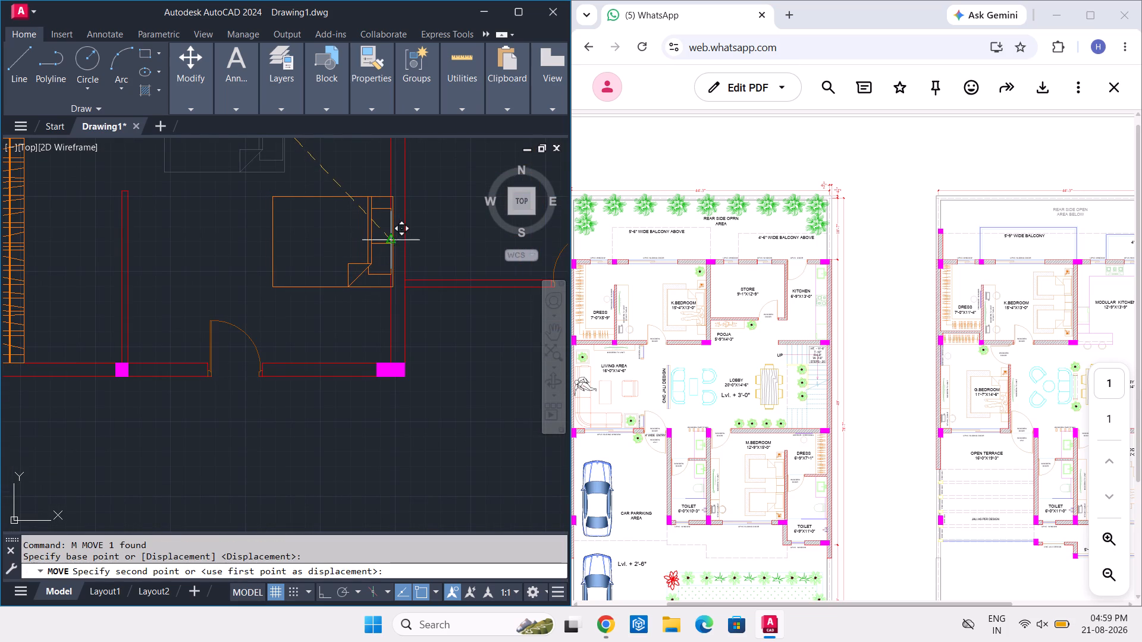
pyautogui.click(390, 239)
# Move the queen bed slightly so the midpoint of its head edge sits exactly on the inner face of the store-side wall.
pyautogui.scroll(3, 366, 239)
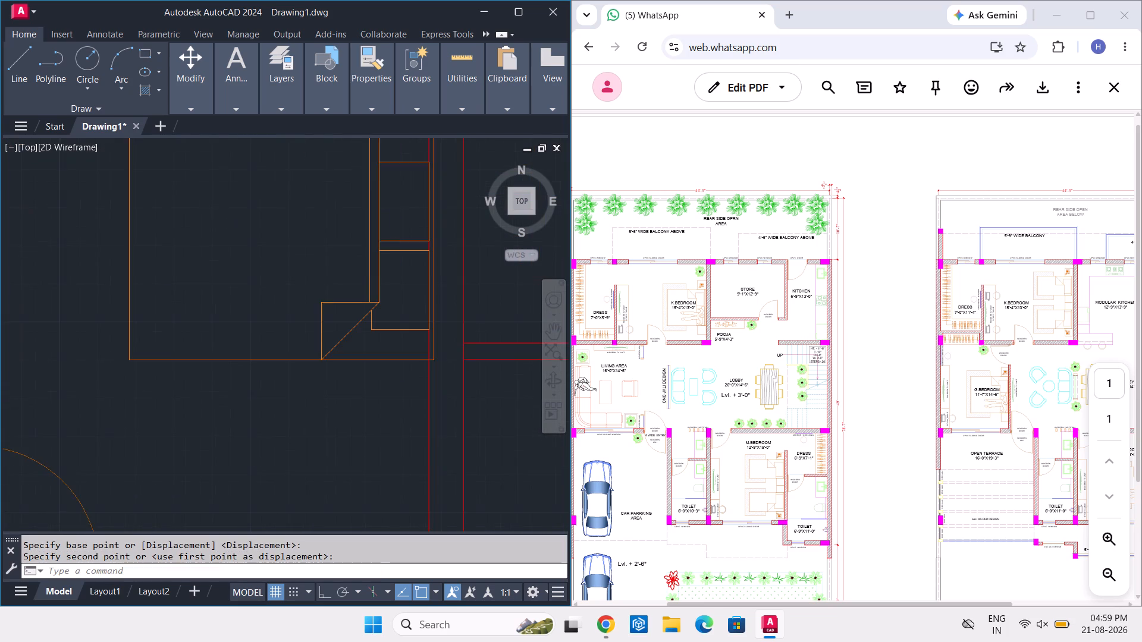
pyautogui.click(388, 247)
pyautogui.click(371, 256)
pyautogui.press('m')
pyautogui.press('space')
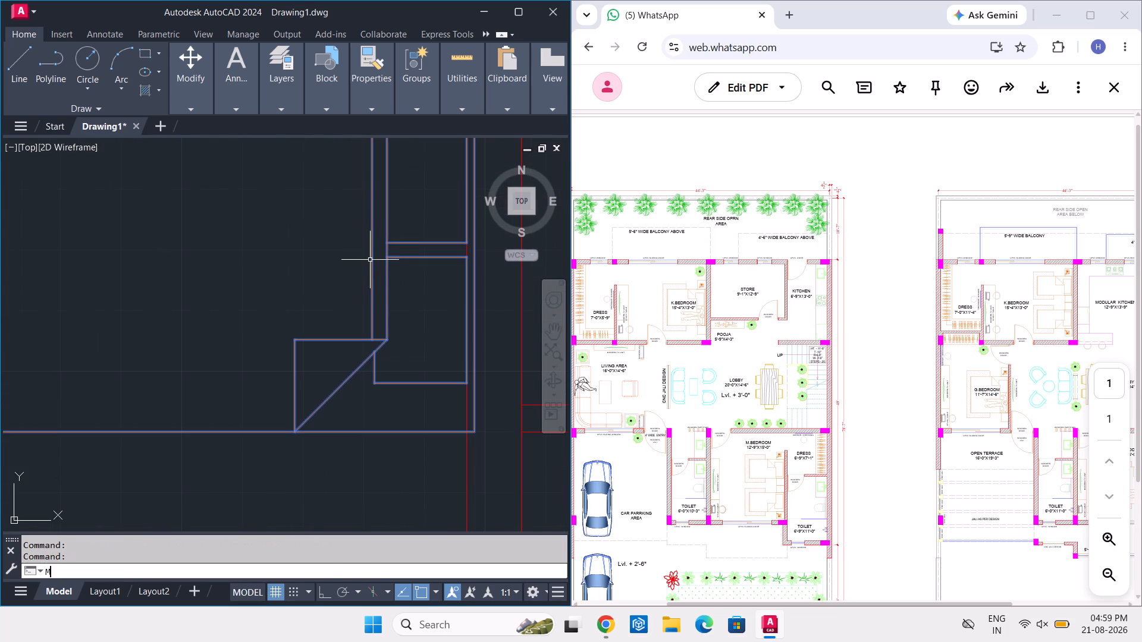
pyautogui.click(475, 248)
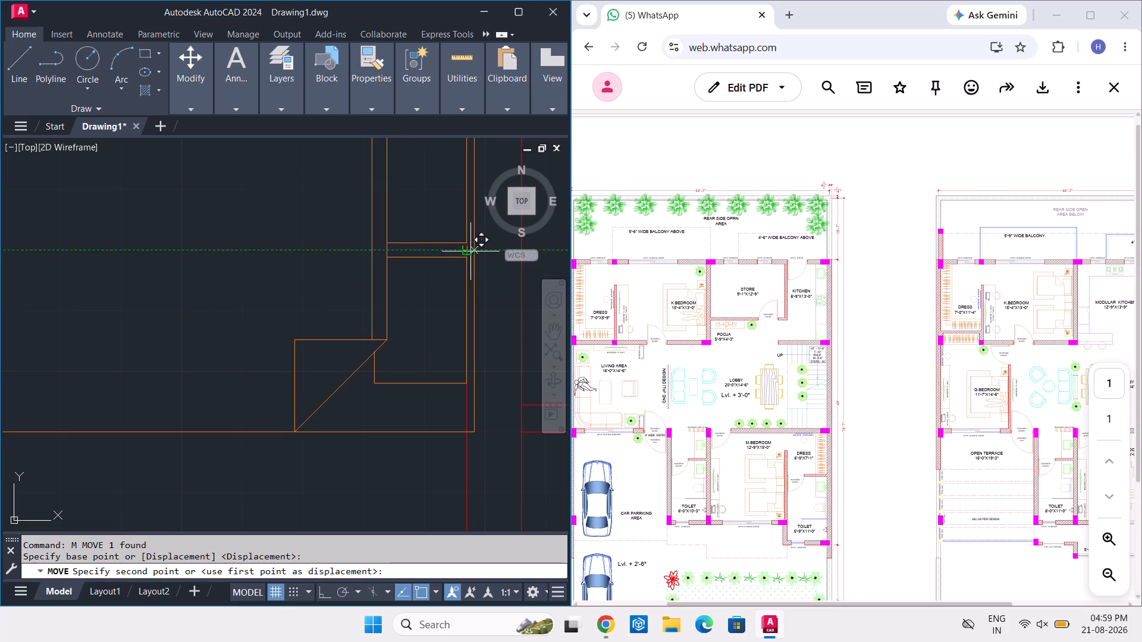
pyautogui.click(469, 251)
pyautogui.scroll(-3, 300, 298)
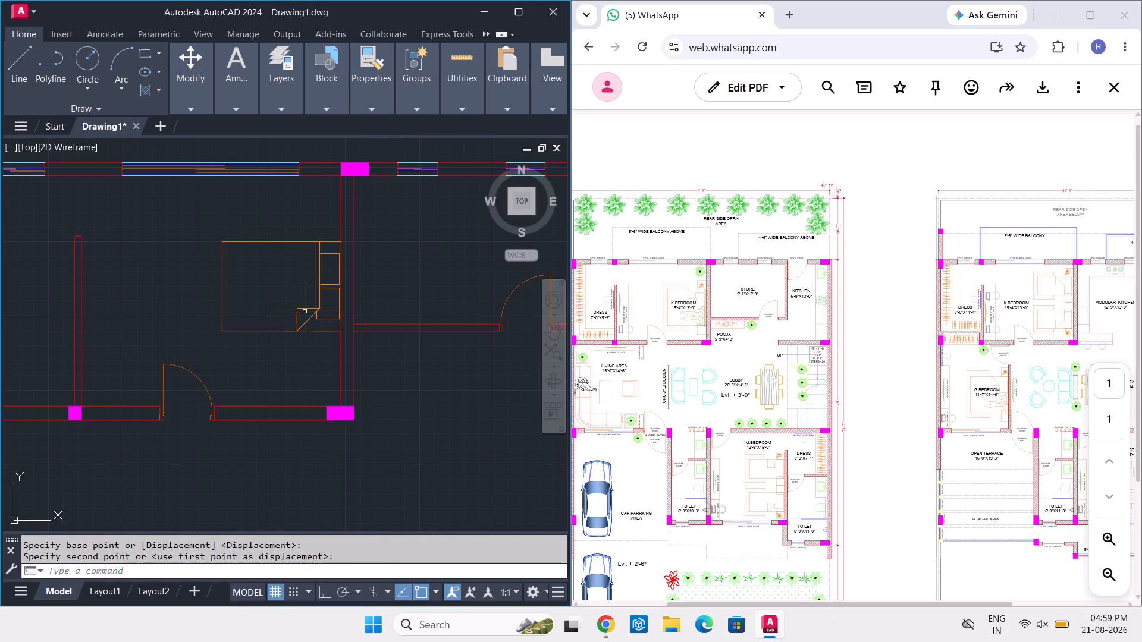
# With Ortho on, draw three connected lines from the bed's upper edge, about 1'-4" up, across past the foot, and down to mid-bed level.
pyautogui.write('L')
pyautogui.press('space')
pyautogui.click(247, 244)
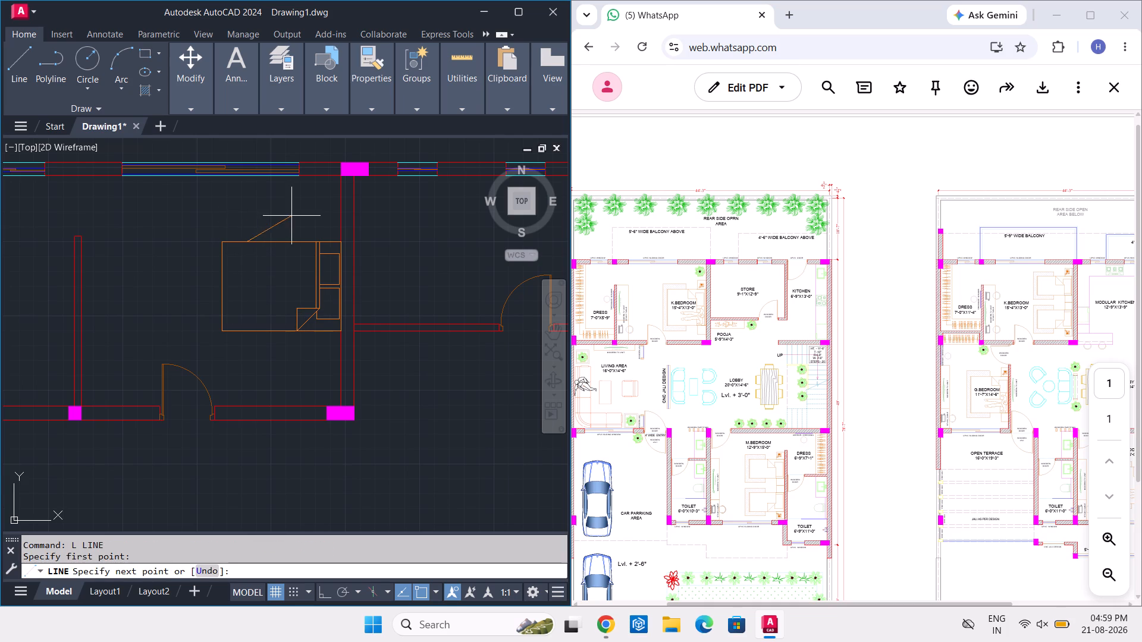
pyautogui.press('F8')
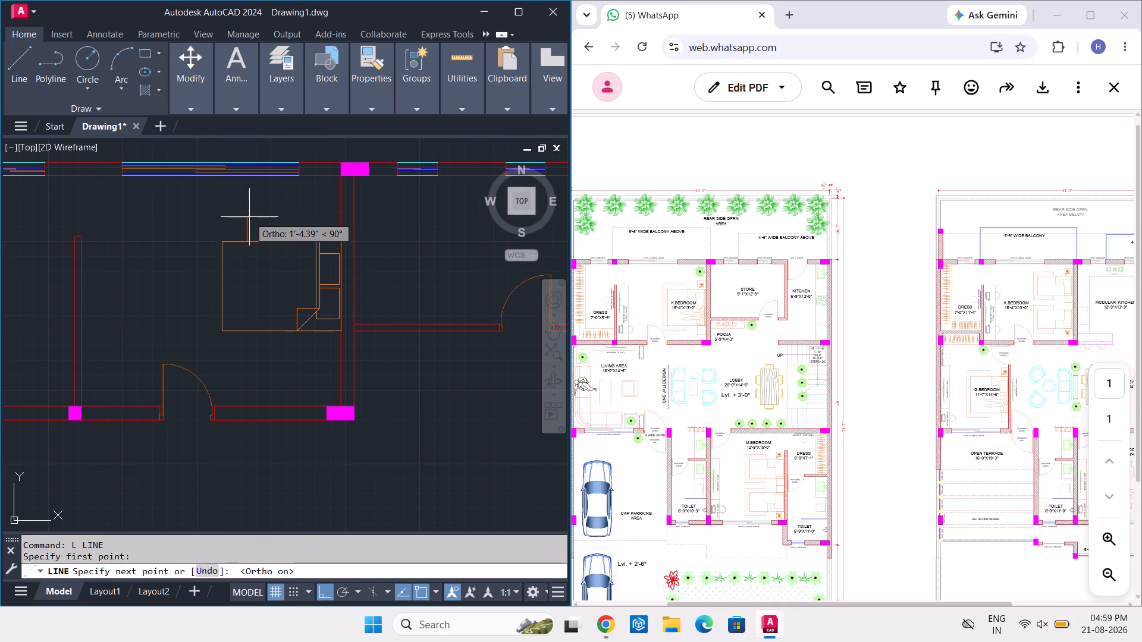
pyautogui.click(249, 217)
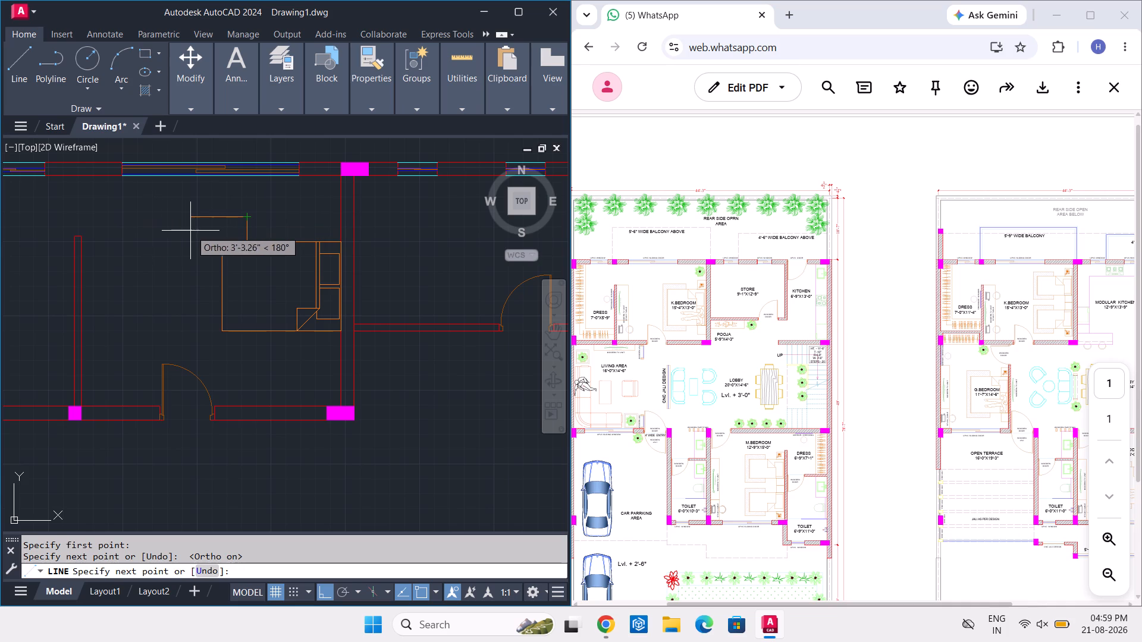
pyautogui.click(206, 232)
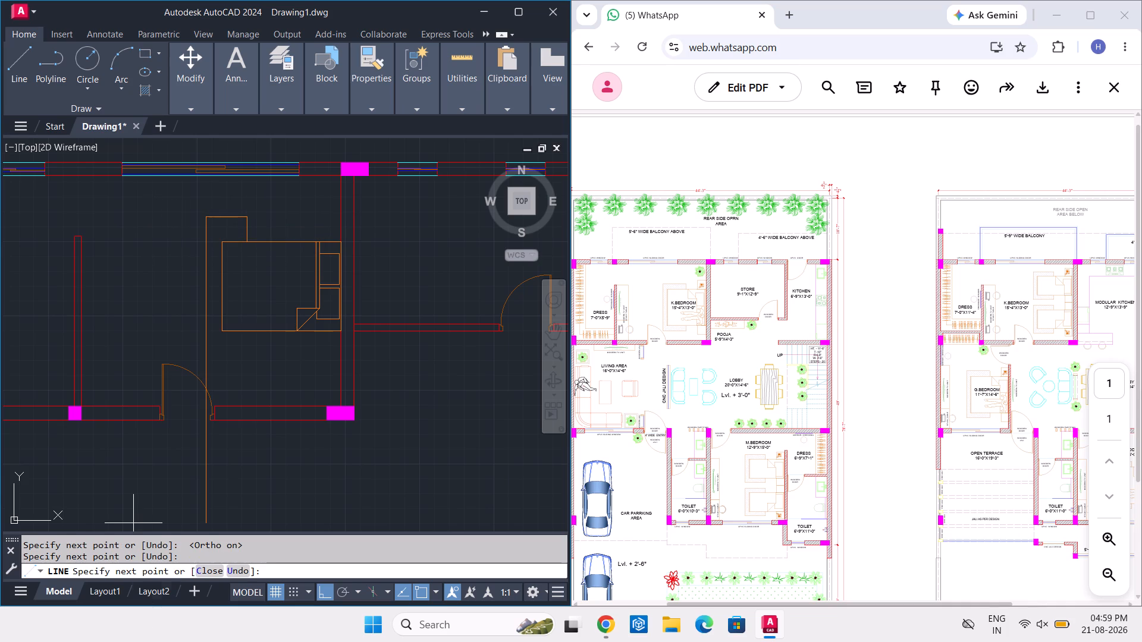
pyautogui.click(207, 285)
pyautogui.press('Escape')
# Mirror the three outline lines about the bed's horizontal centreline, keeping the originals, to complete the outline around the foot.
pyautogui.click(245, 200)
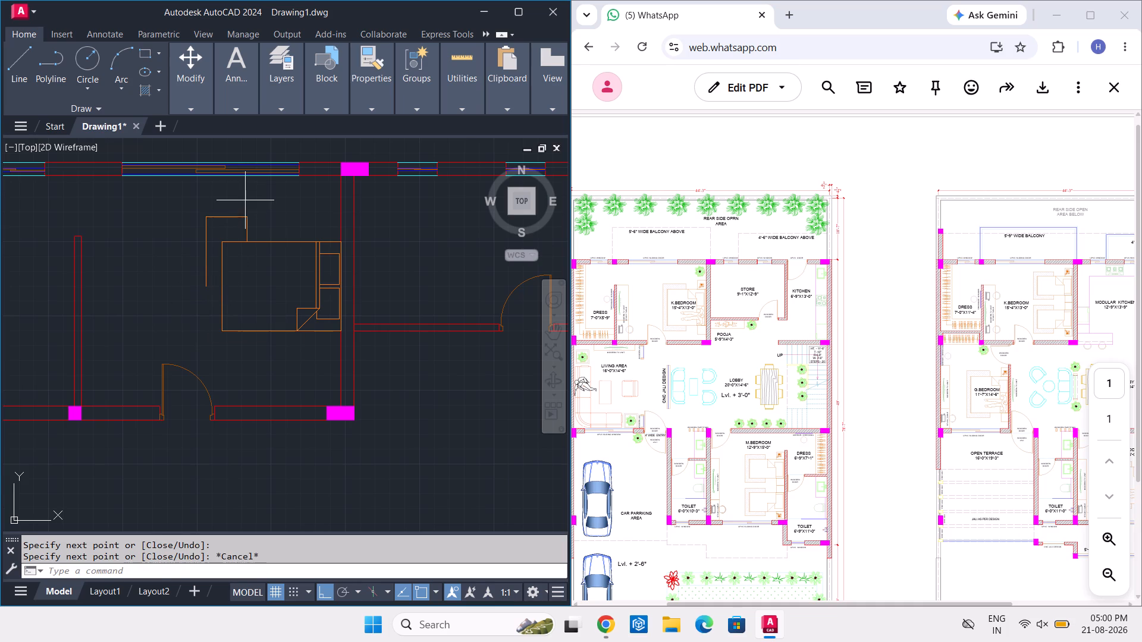
pyautogui.click(197, 230)
pyautogui.click(257, 212)
pyautogui.click(247, 217)
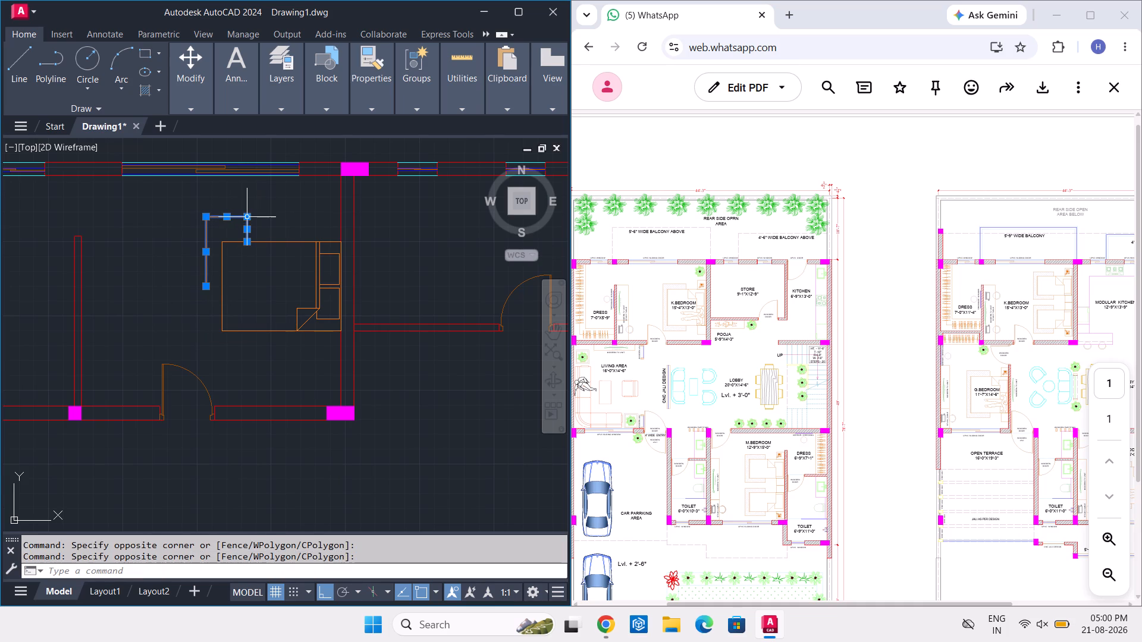
pyautogui.press('m')
pyautogui.press('i')
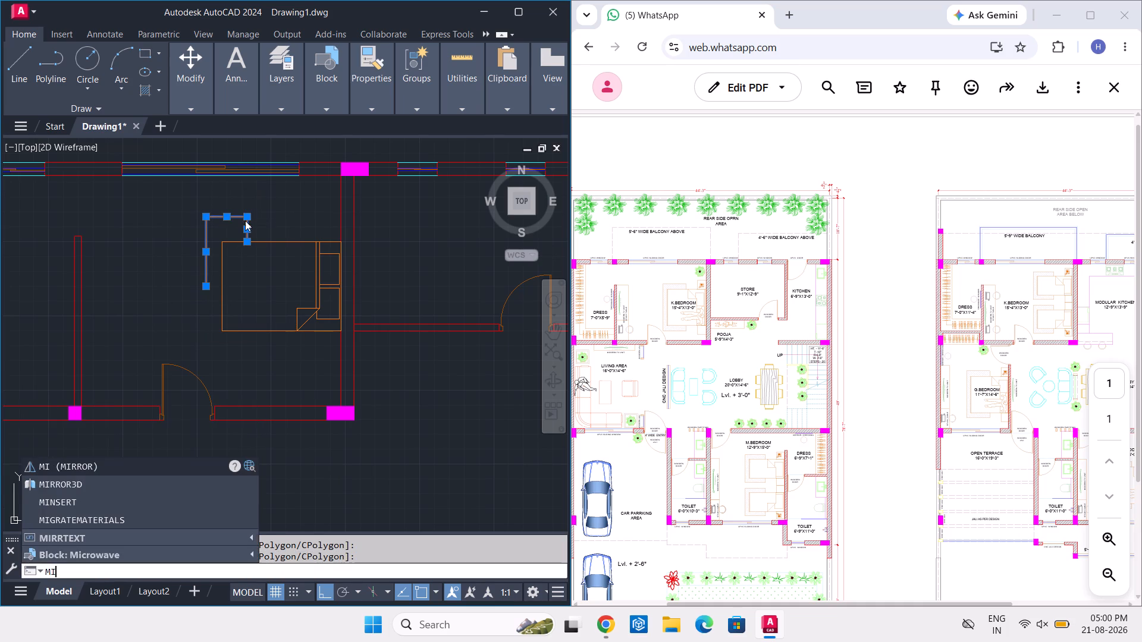
pyautogui.press('space')
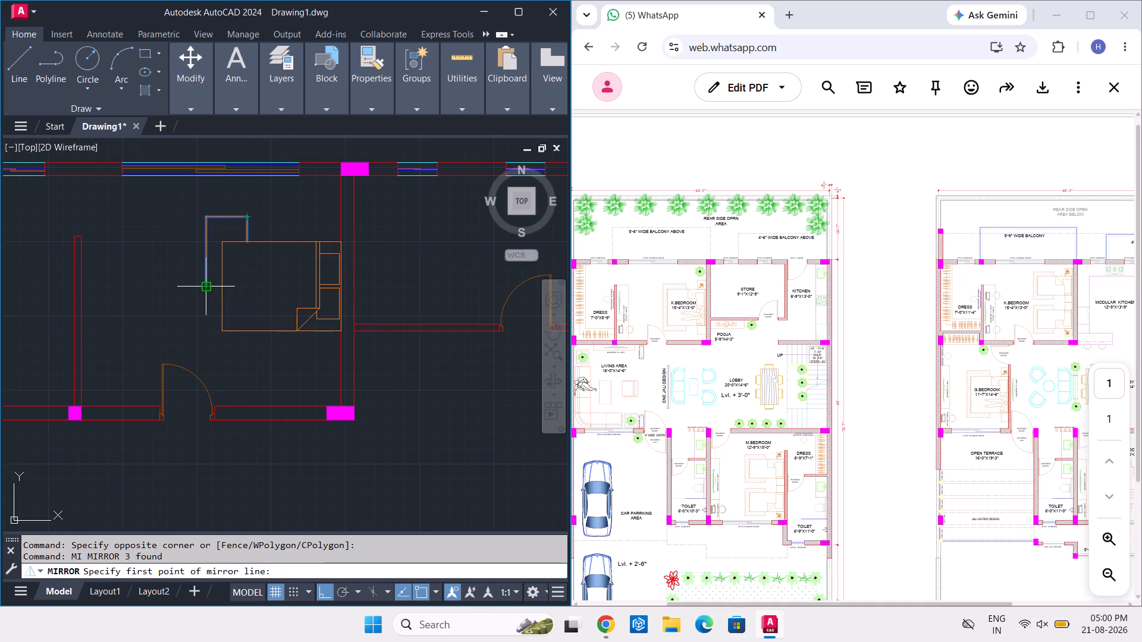
pyautogui.click(206, 286)
pyautogui.click(221, 284)
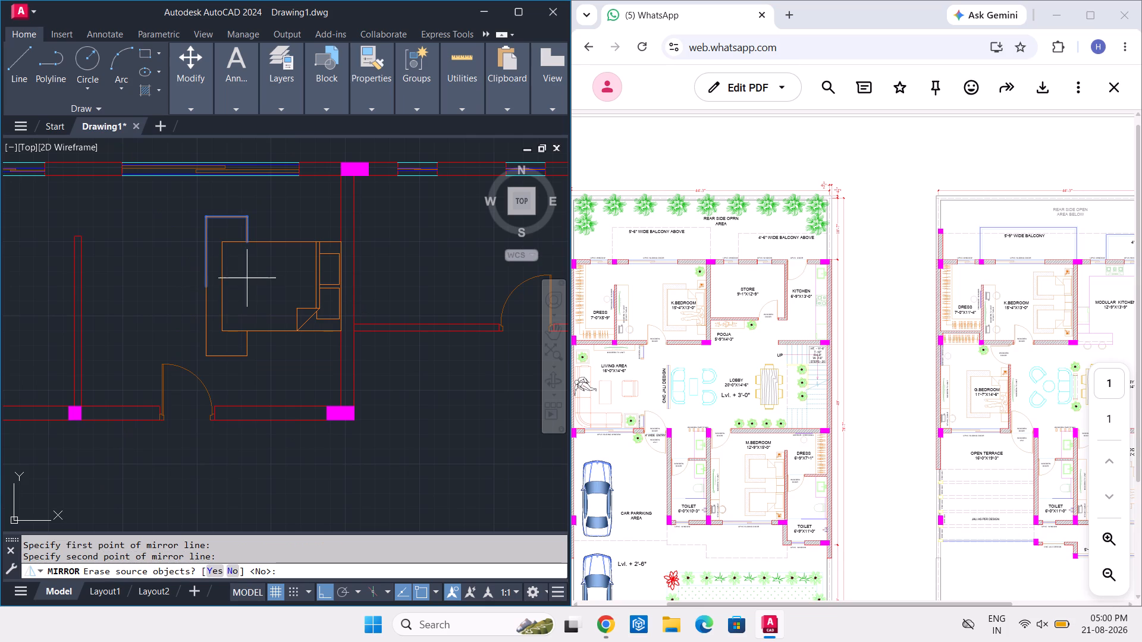
pyautogui.press('Return')
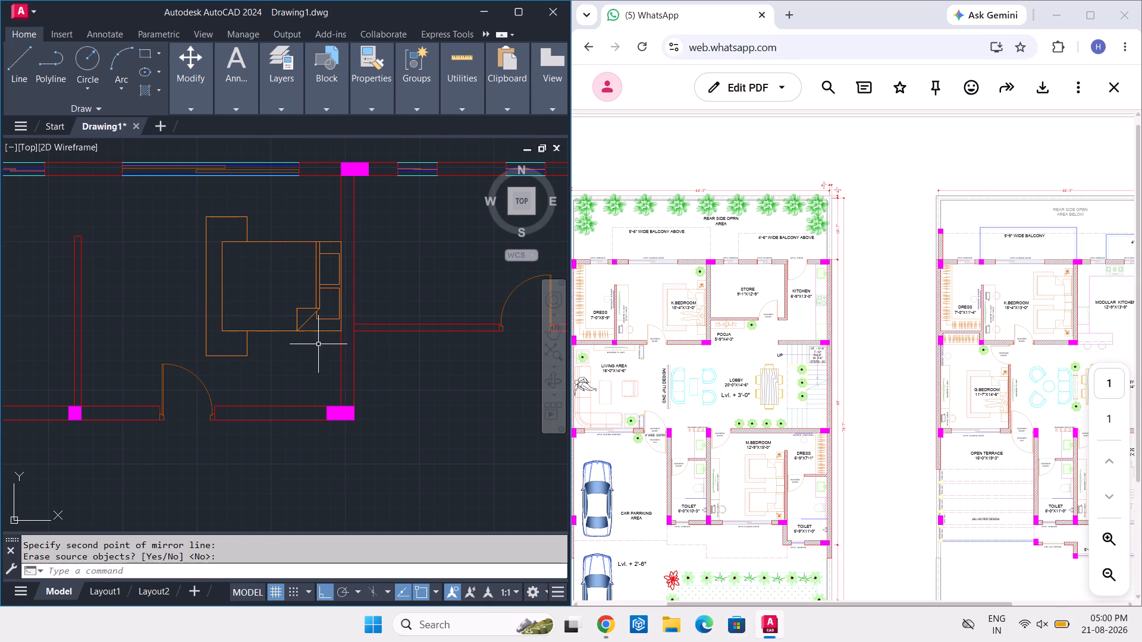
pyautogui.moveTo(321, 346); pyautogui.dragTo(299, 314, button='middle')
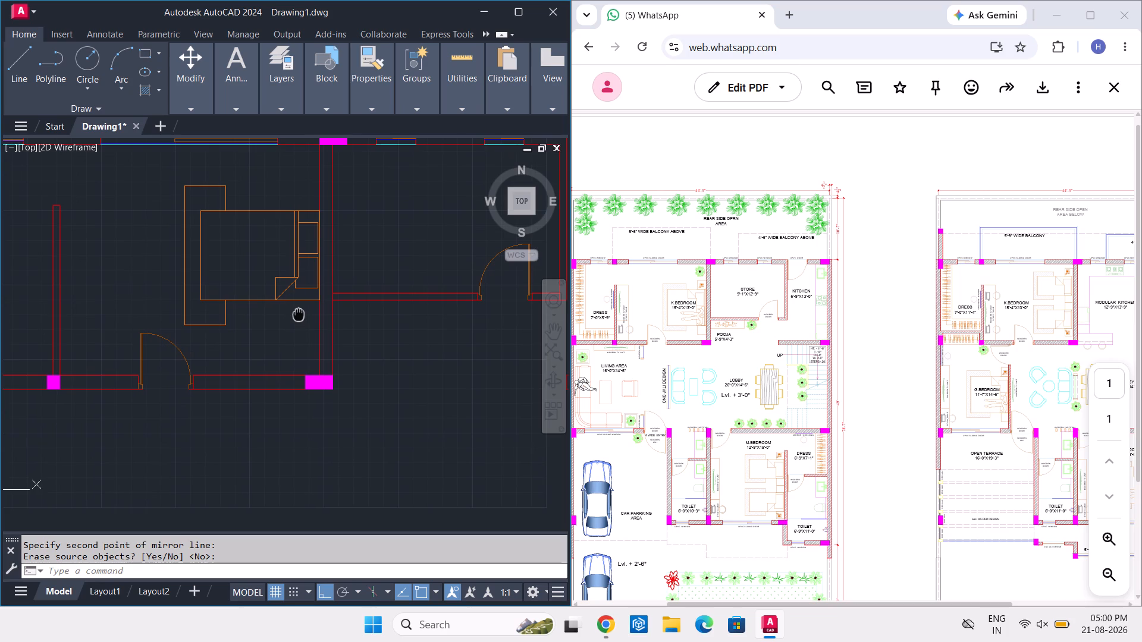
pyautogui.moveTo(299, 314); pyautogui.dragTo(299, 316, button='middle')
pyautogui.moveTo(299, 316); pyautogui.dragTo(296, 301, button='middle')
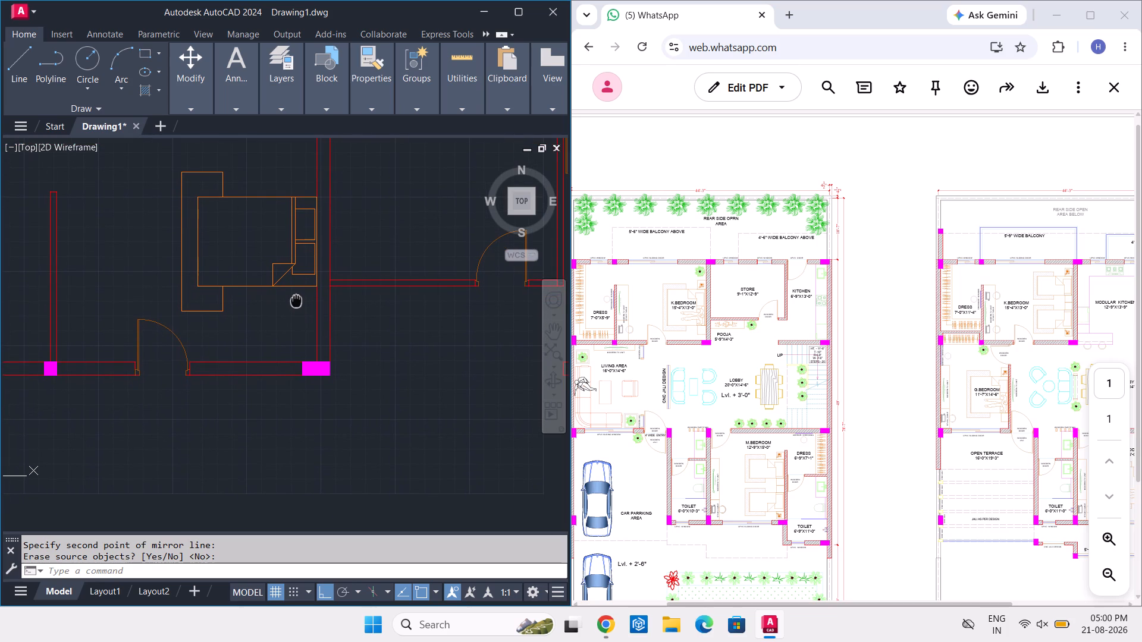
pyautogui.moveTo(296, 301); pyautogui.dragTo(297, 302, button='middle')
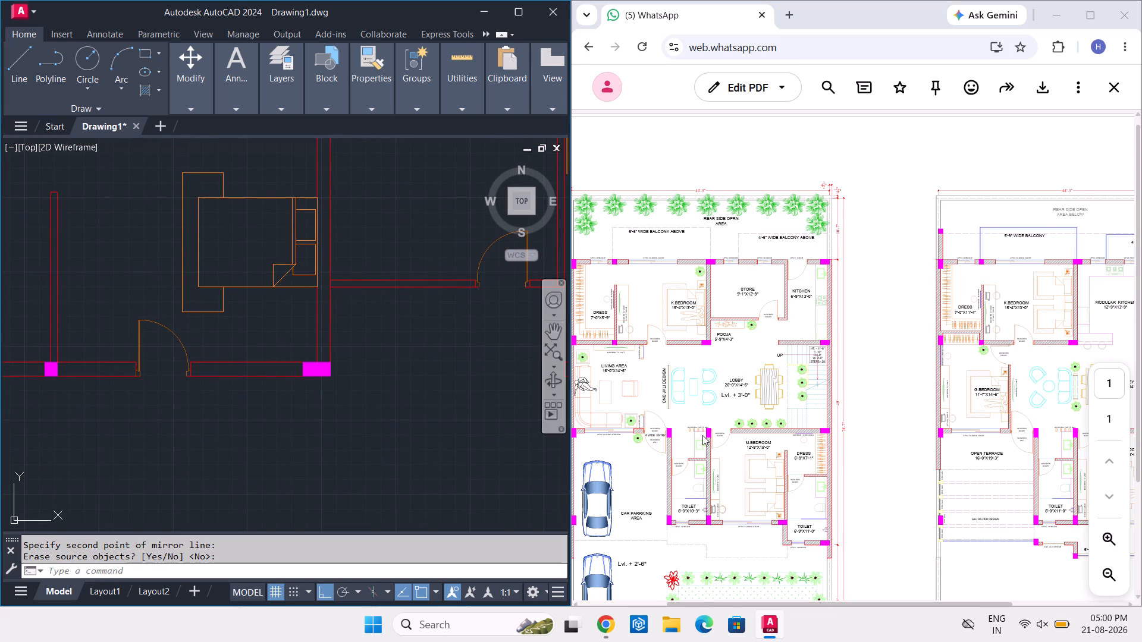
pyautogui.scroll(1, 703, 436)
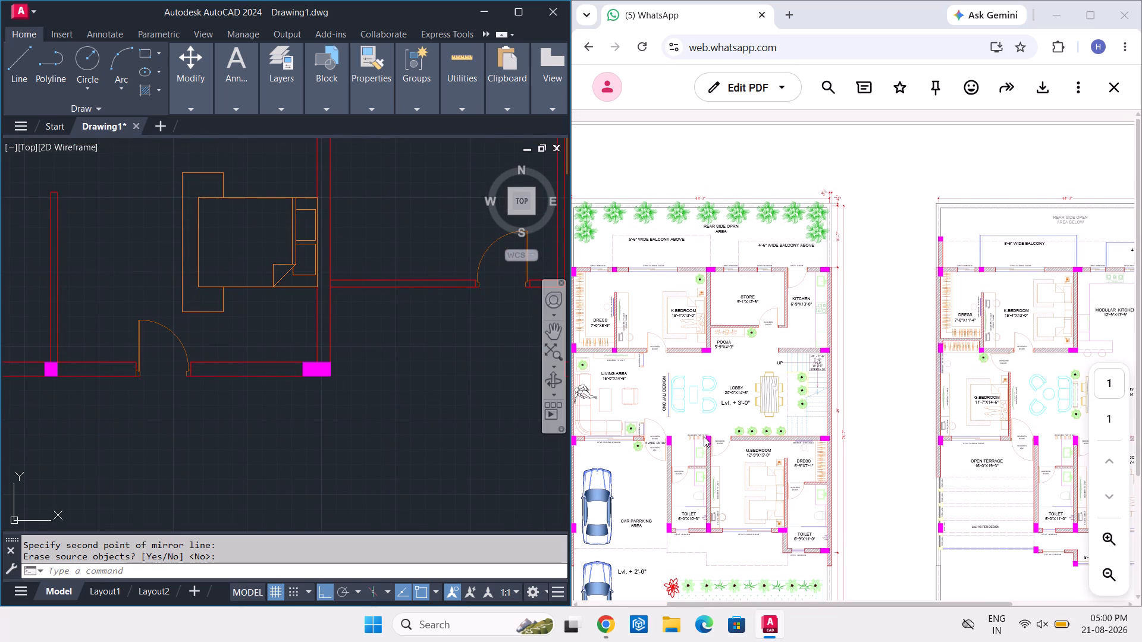
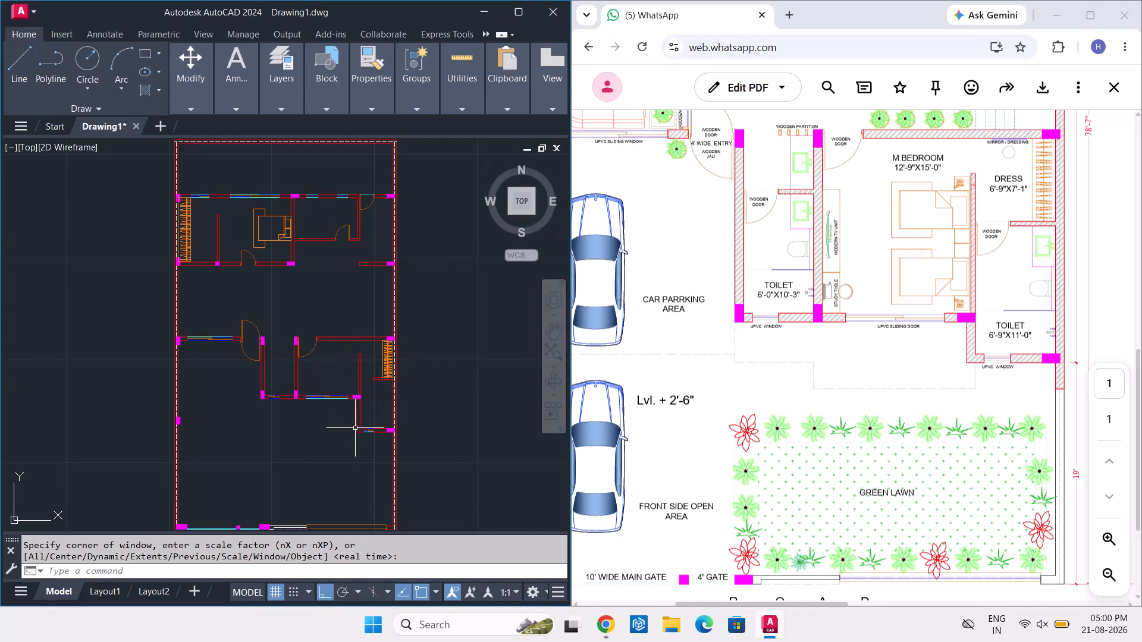
# Copy the queen bed with its foot-end outline from the rear bedroom into the master bedroom, with Ortho off for free placement.
pyautogui.click(274, 206)
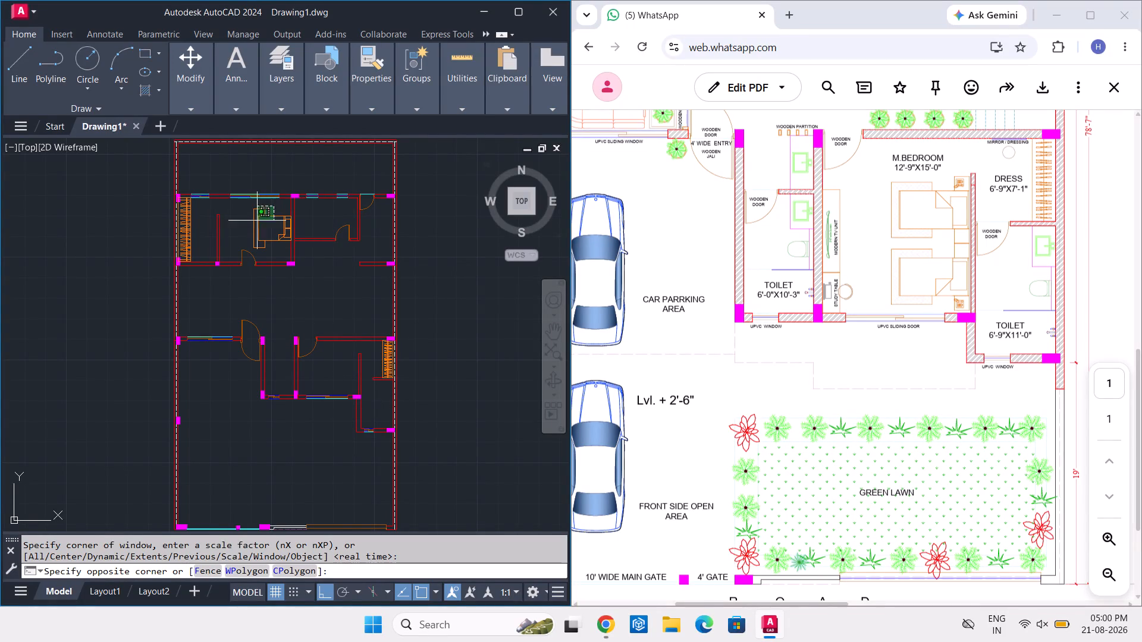
pyautogui.click(247, 250)
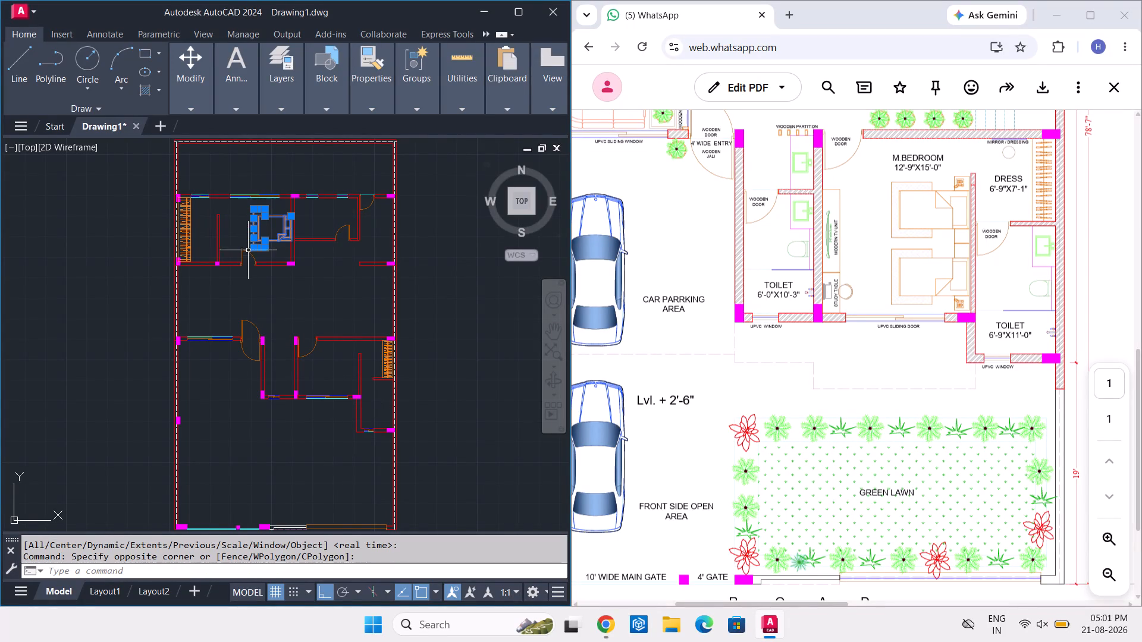
pyautogui.press('m')
pyautogui.press('BackSpace')
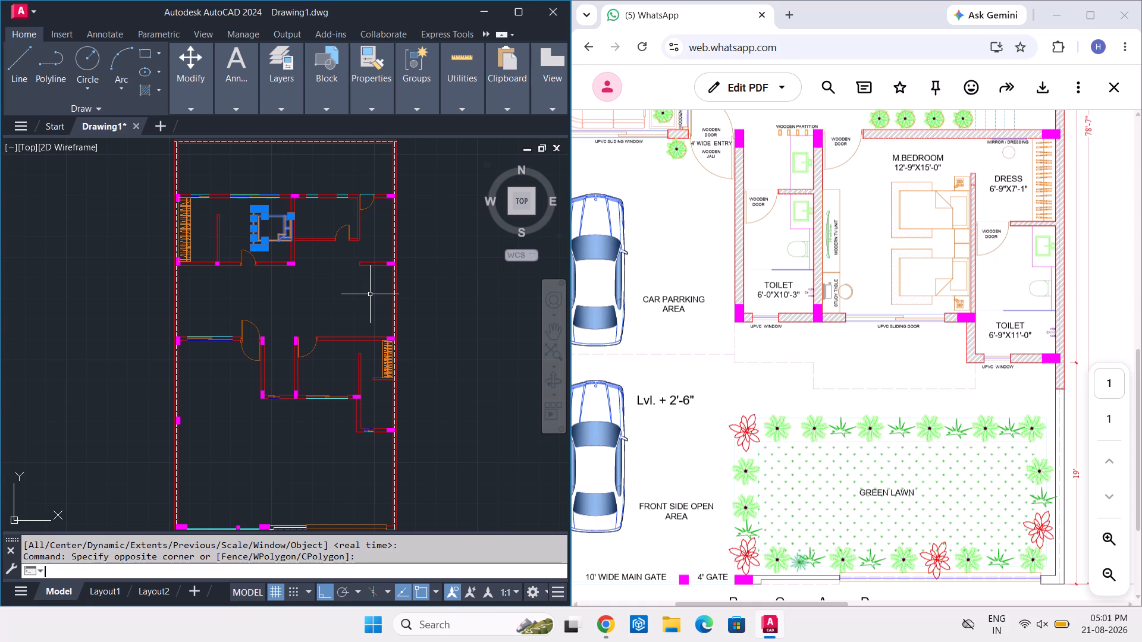
pyautogui.write('CO')
pyautogui.press('space')
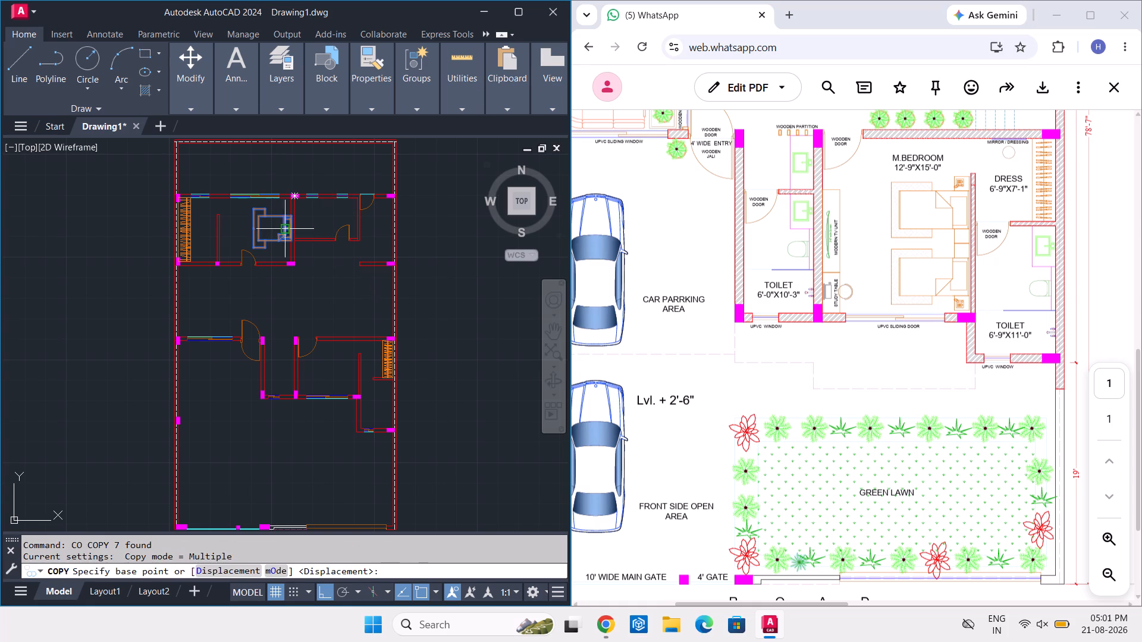
pyautogui.click(281, 231)
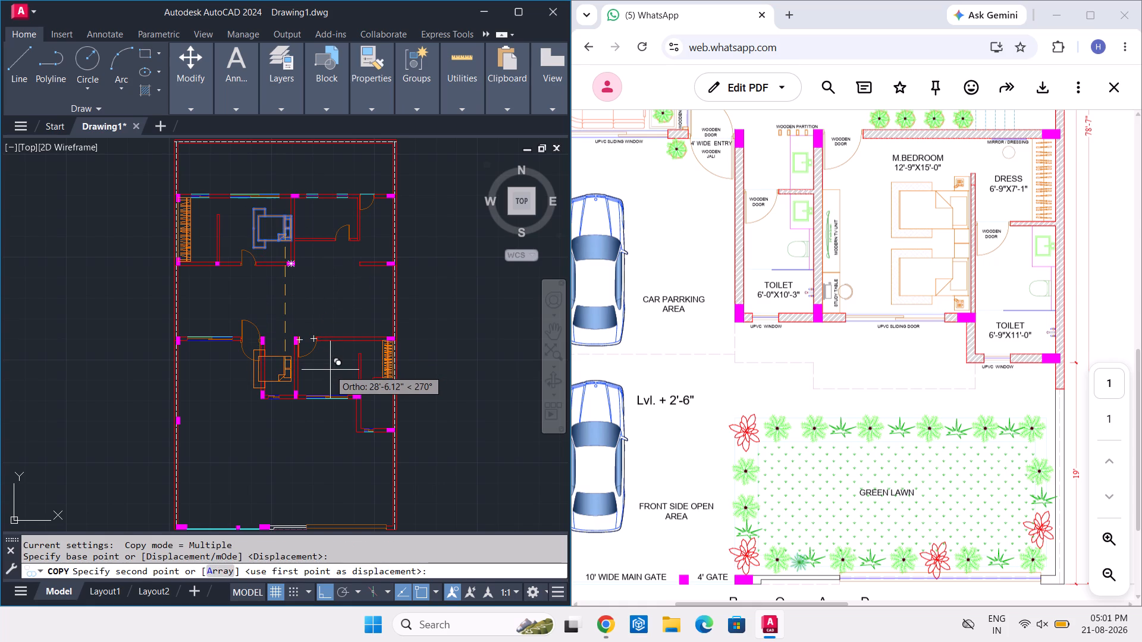
pyautogui.press('F8')
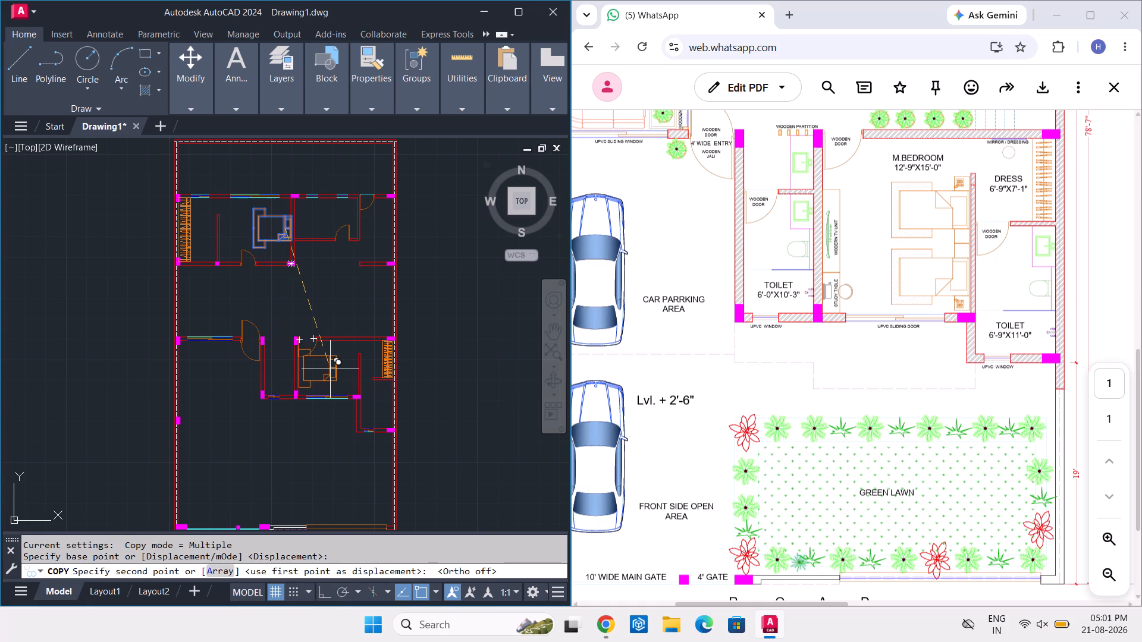
pyautogui.scroll(2, 339, 376)
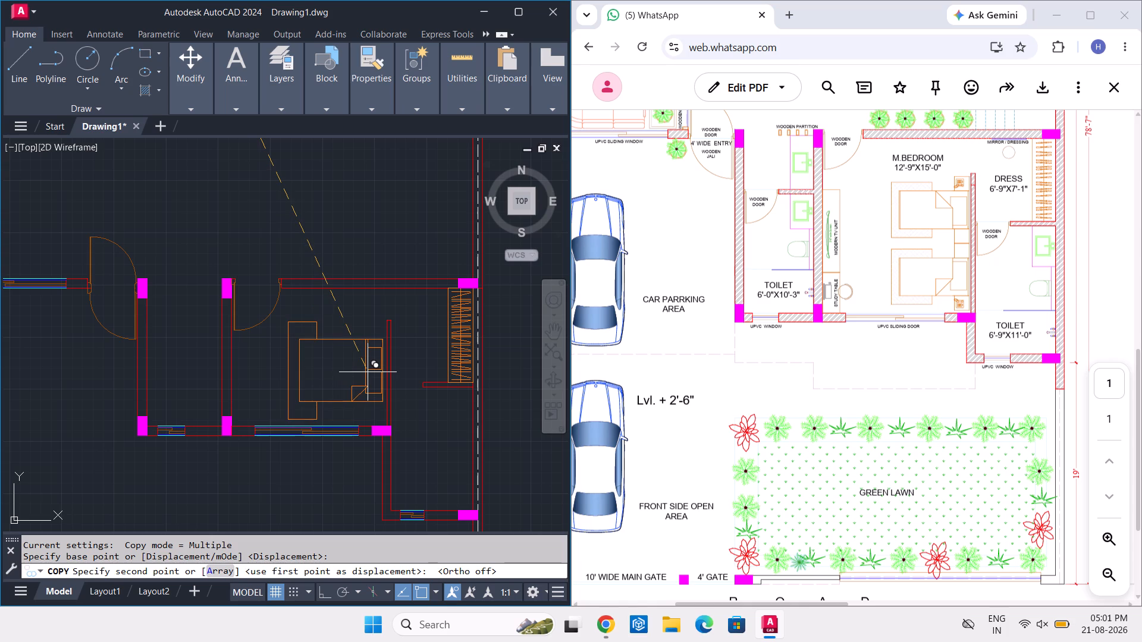
pyautogui.click(360, 366)
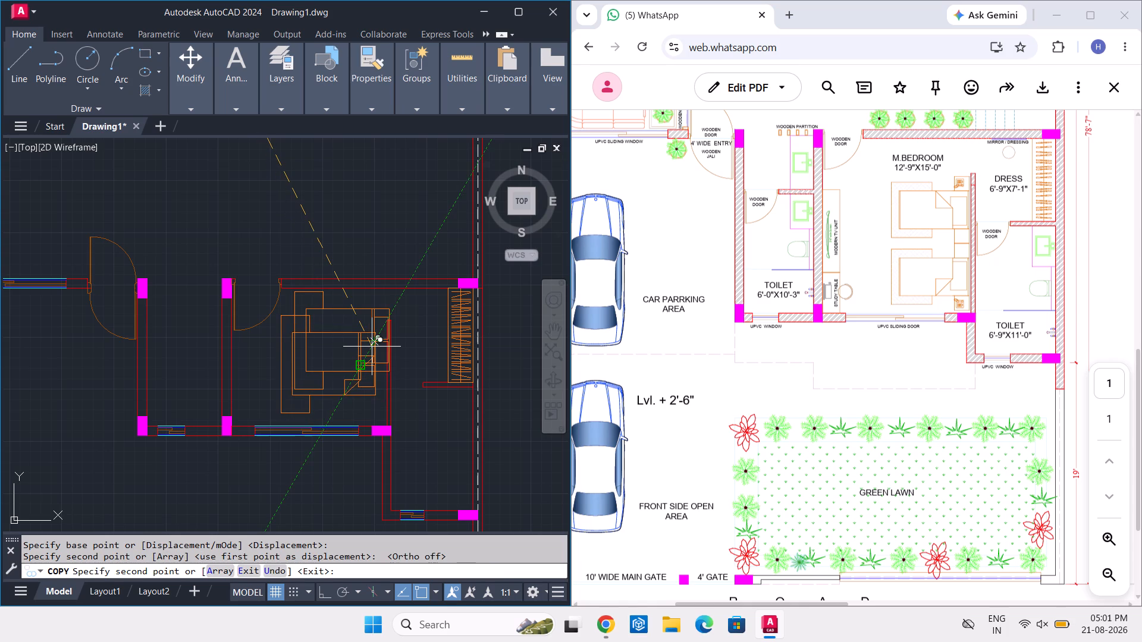
pyautogui.press('Escape')
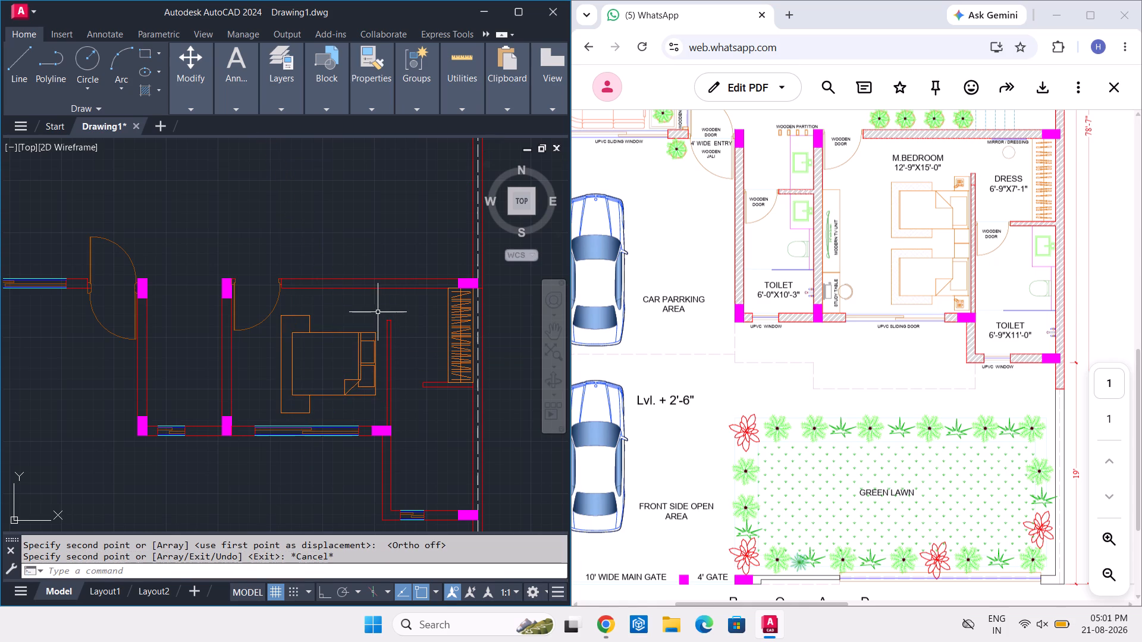
# Move the copied bed and its outline by the head-side midpoint onto the master bedroom's inner wall face beside the dressing area.
pyautogui.click(379, 312)
pyautogui.click(277, 420)
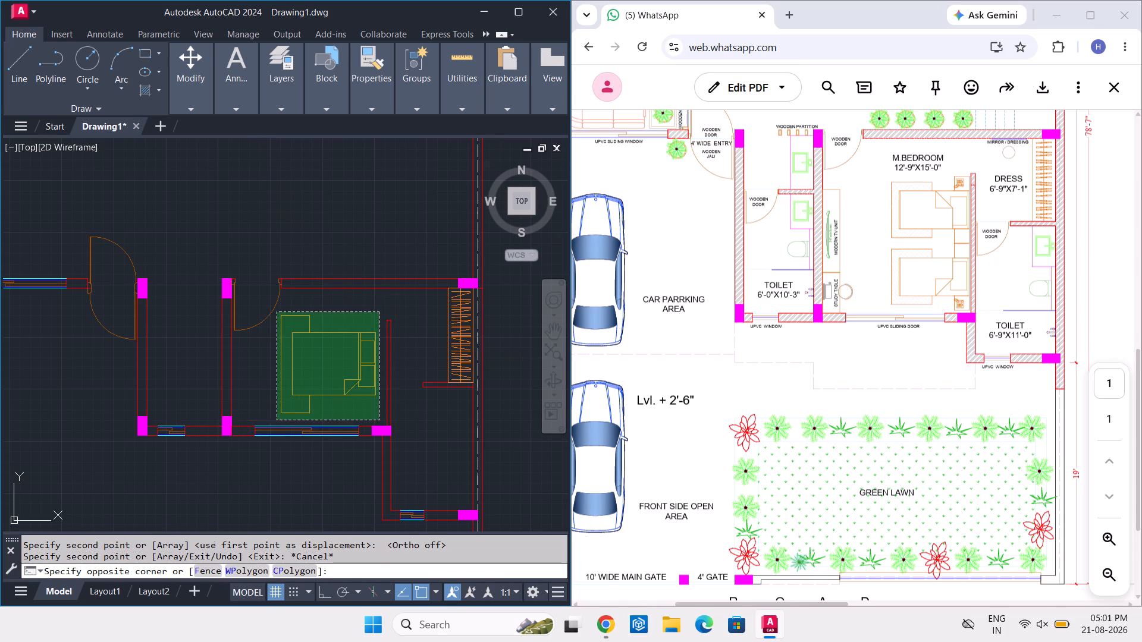
pyautogui.write('M')
pyautogui.press('space')
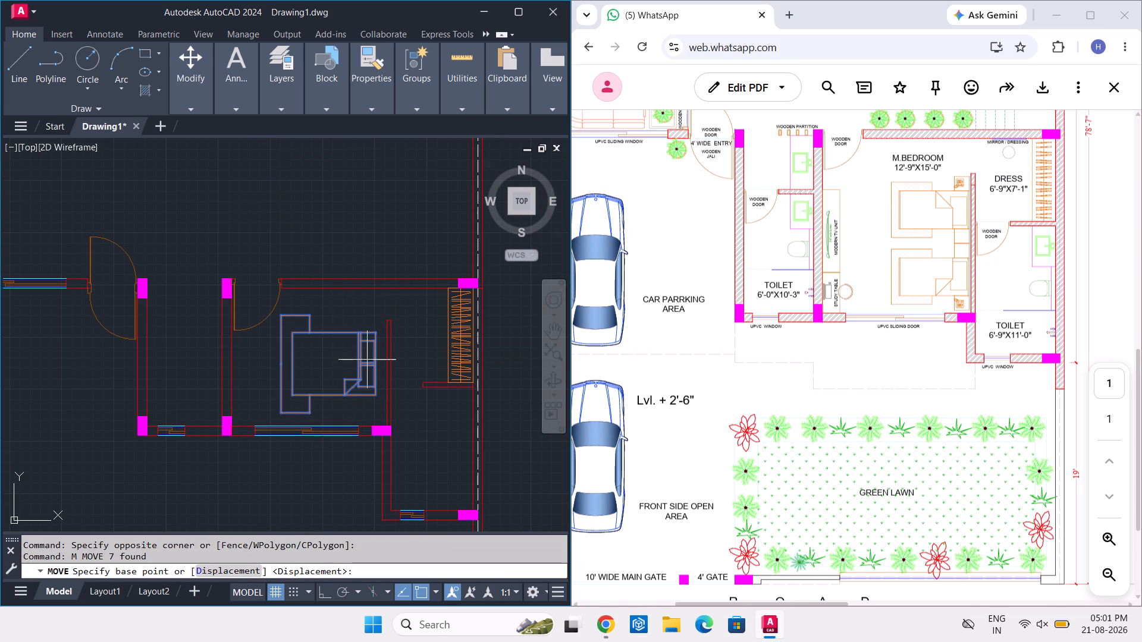
pyautogui.scroll(2, 376, 356)
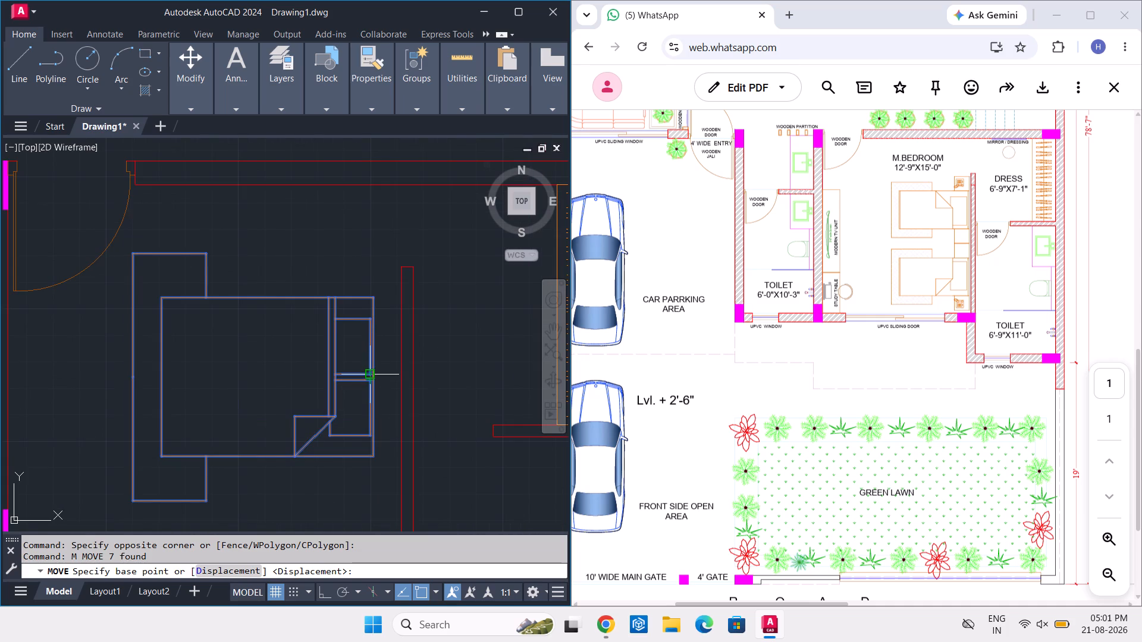
pyautogui.click(375, 375)
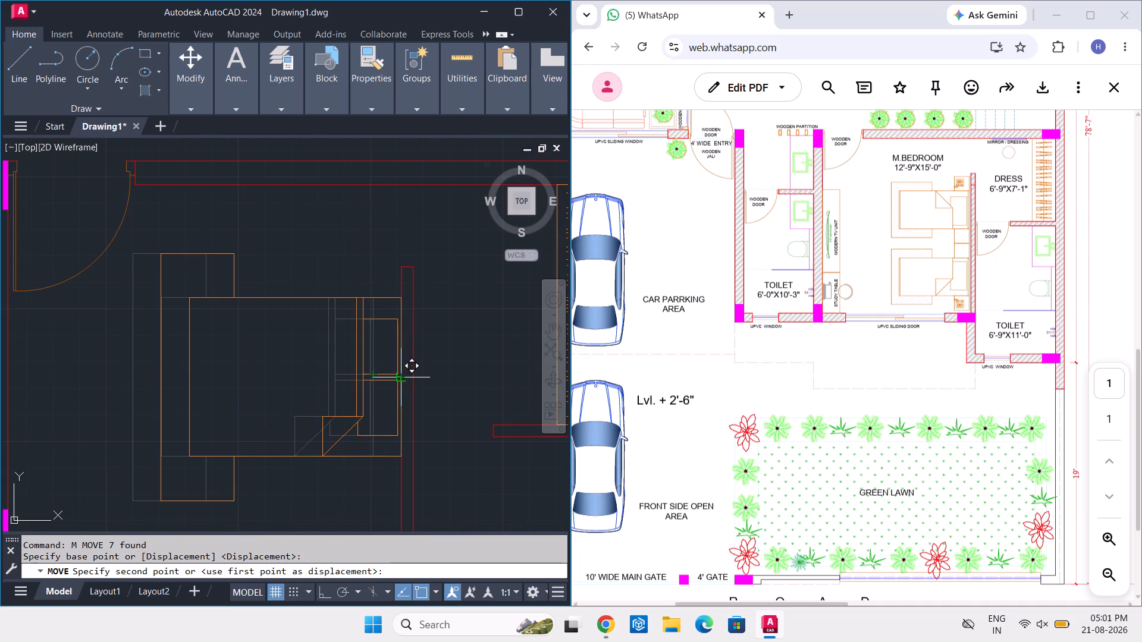
pyautogui.click(401, 374)
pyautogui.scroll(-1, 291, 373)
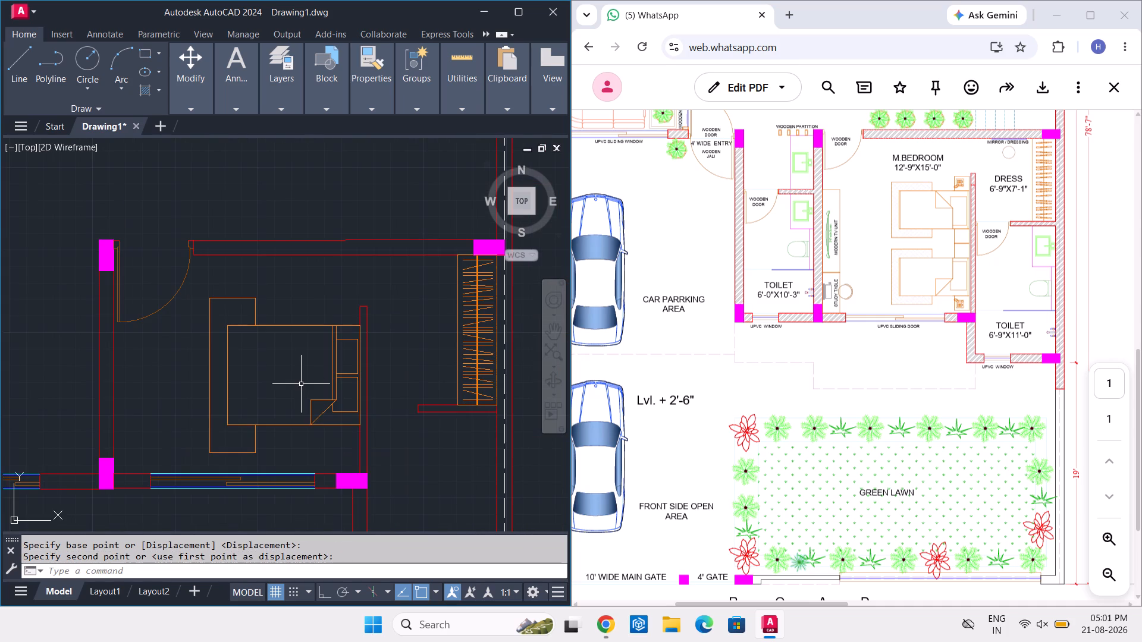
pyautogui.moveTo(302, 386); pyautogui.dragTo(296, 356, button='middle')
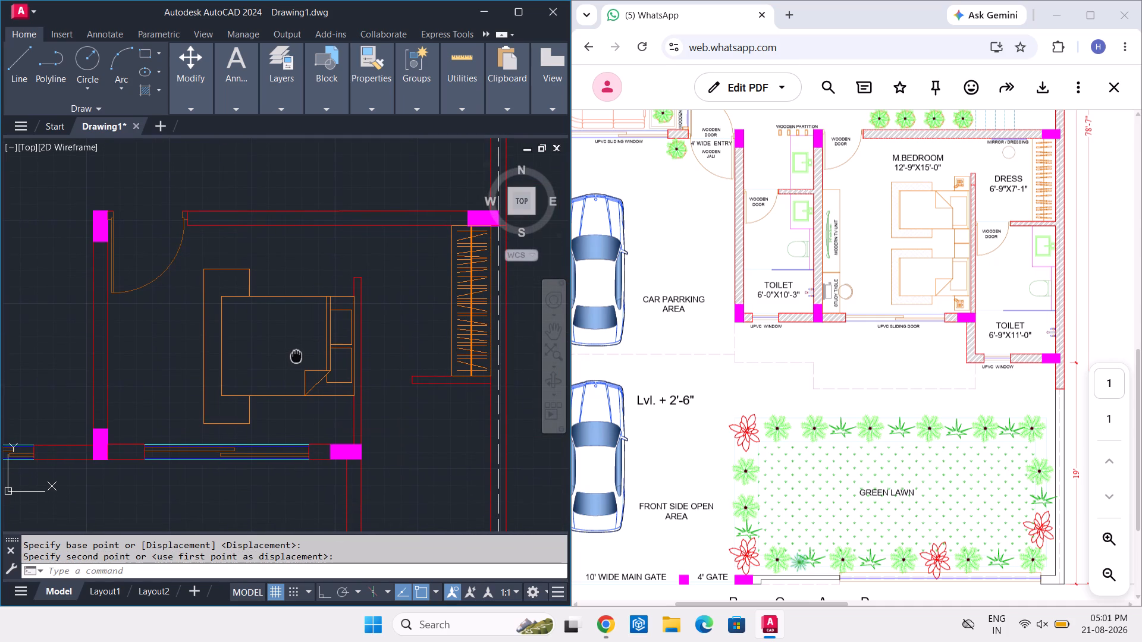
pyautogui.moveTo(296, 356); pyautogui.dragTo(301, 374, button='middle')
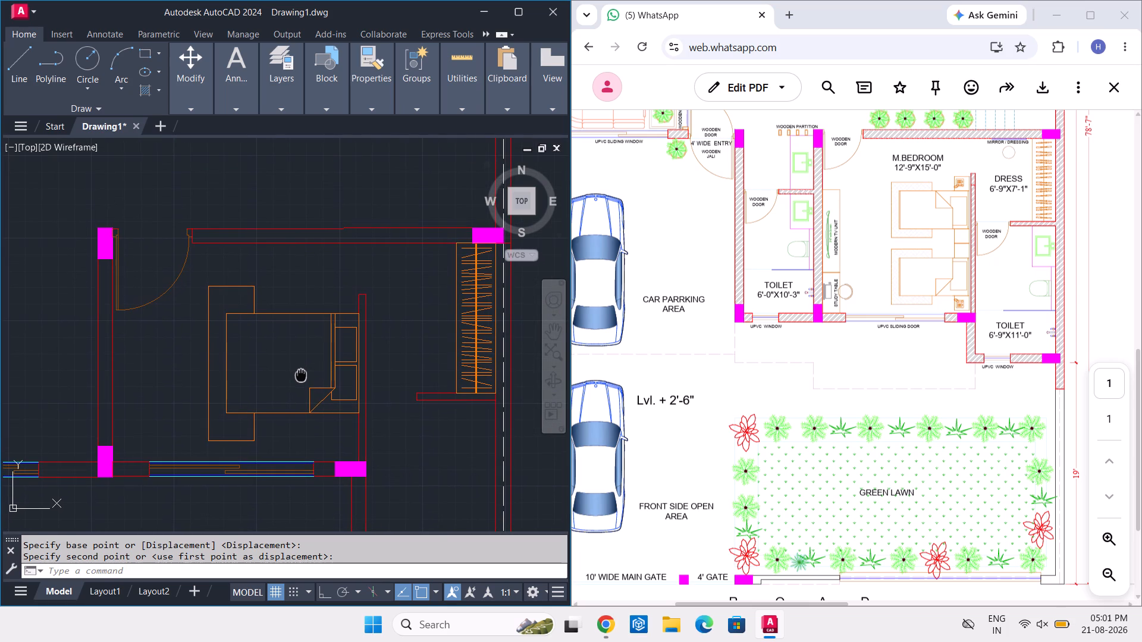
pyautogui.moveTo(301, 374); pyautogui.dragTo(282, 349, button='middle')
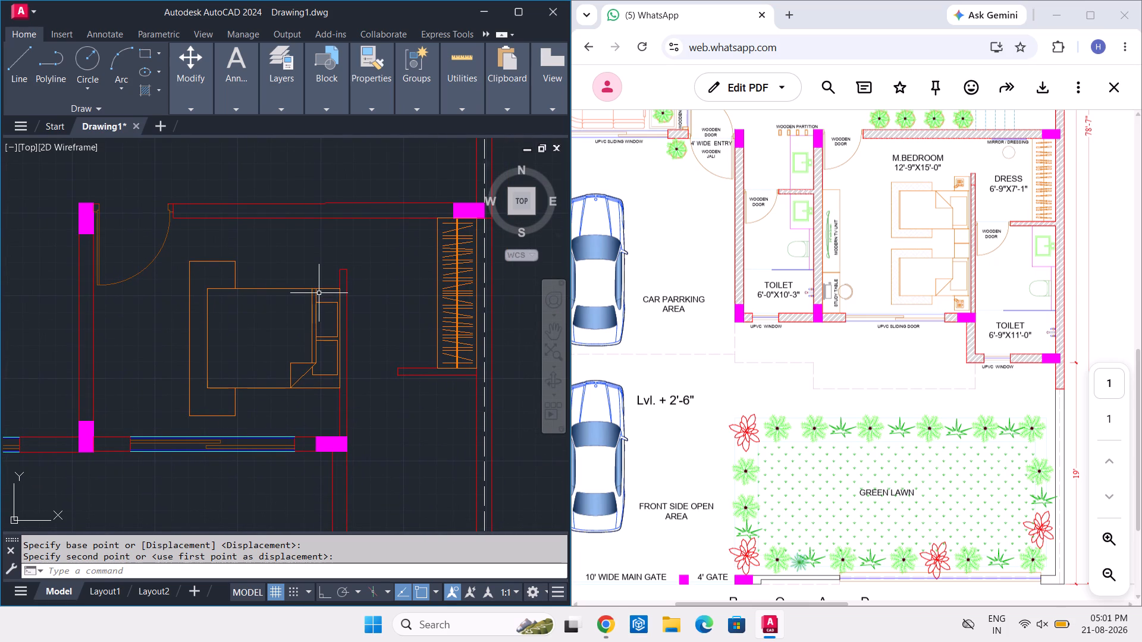
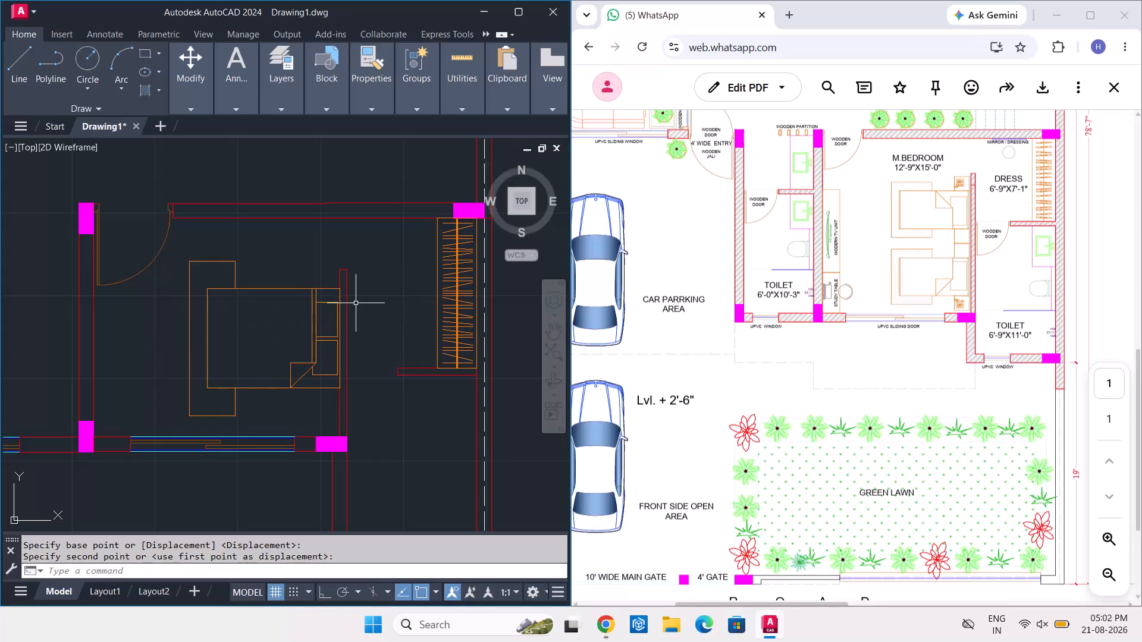
# Compare the whole drawn floor plan with the reference plan's master bedroom, lobby, living area and rear rooms for furniture placement.
pyautogui.moveTo(356, 303); pyautogui.dragTo(378, 350, button='middle')
pyautogui.scroll(-3, 378, 347)
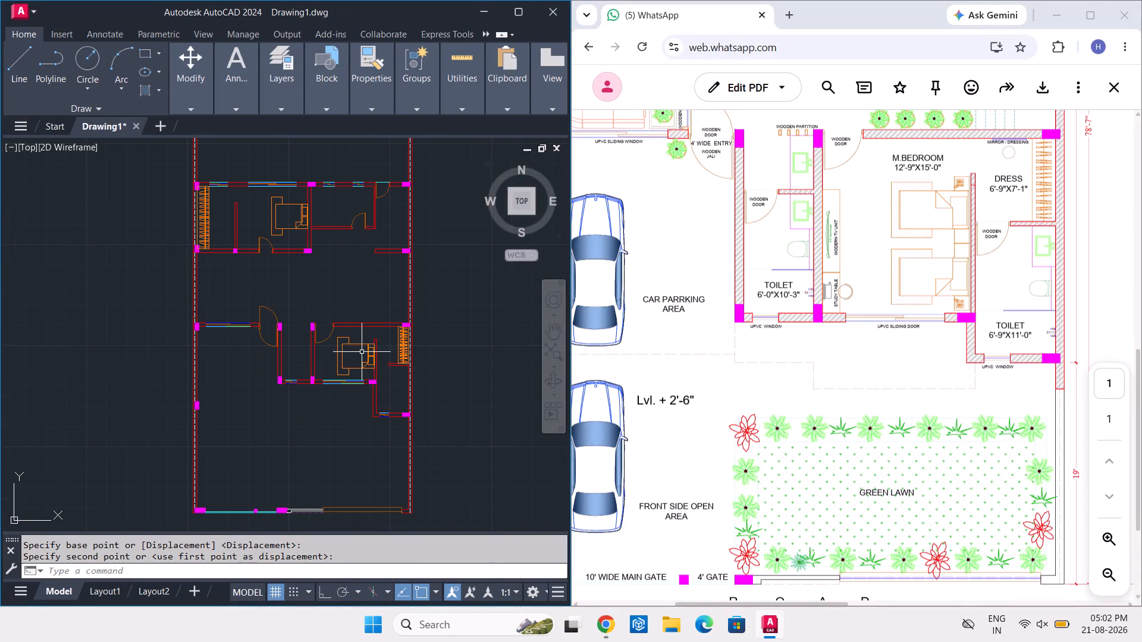
pyautogui.moveTo(350, 373); pyautogui.dragTo(425, 316, button='middle')
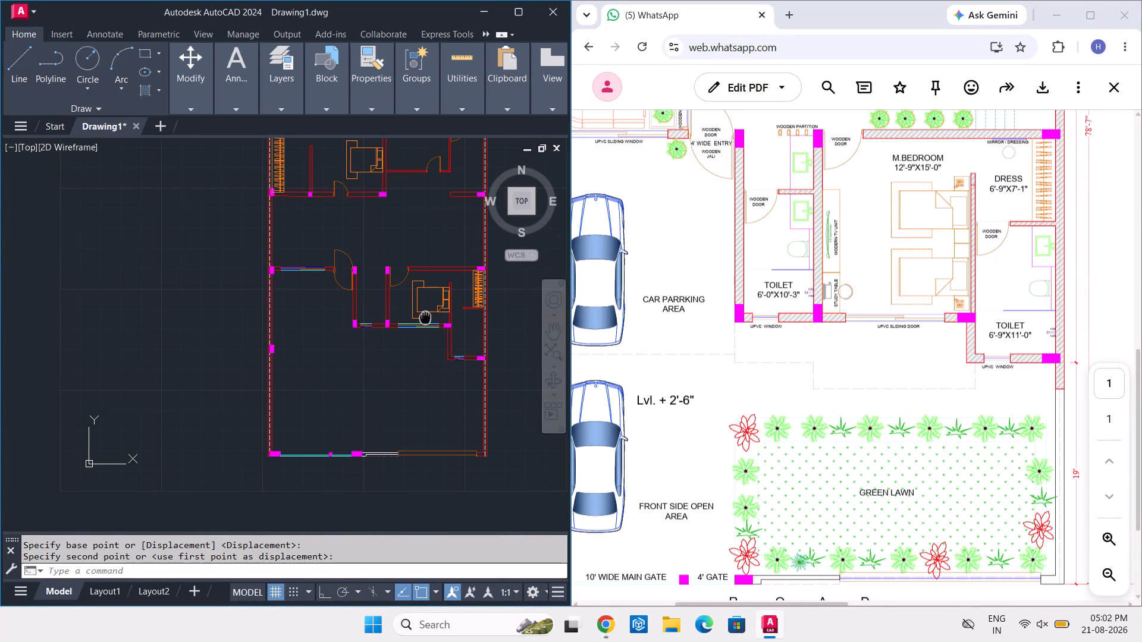
pyautogui.moveTo(425, 316); pyautogui.dragTo(419, 347, button='middle')
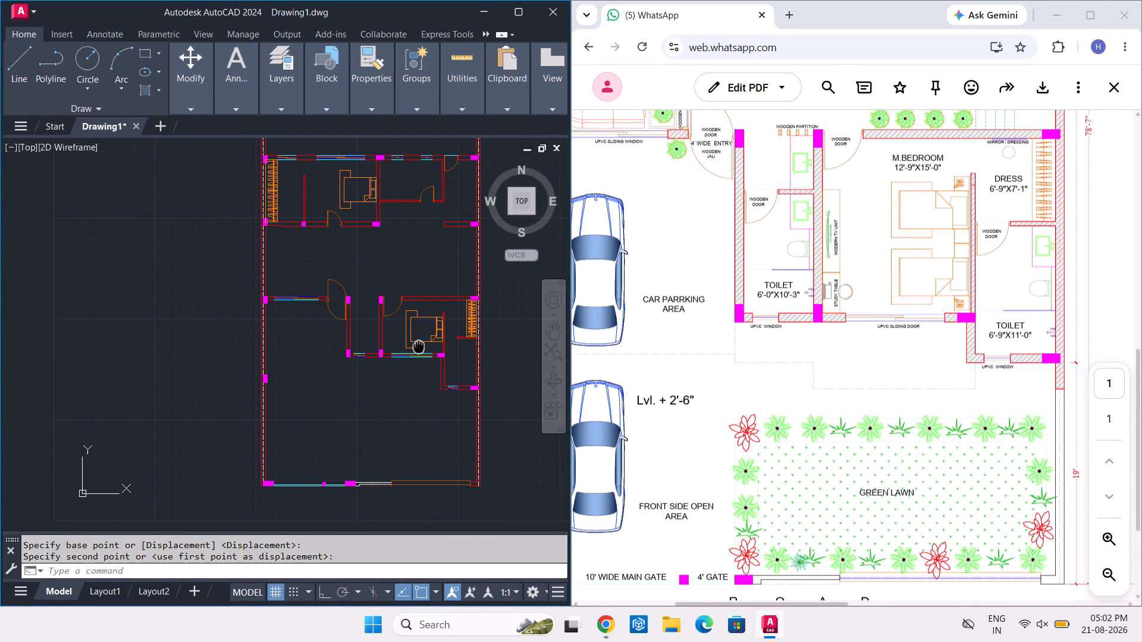
pyautogui.moveTo(419, 347); pyautogui.dragTo(415, 353, button='middle')
pyautogui.scroll(2, 748, 250)
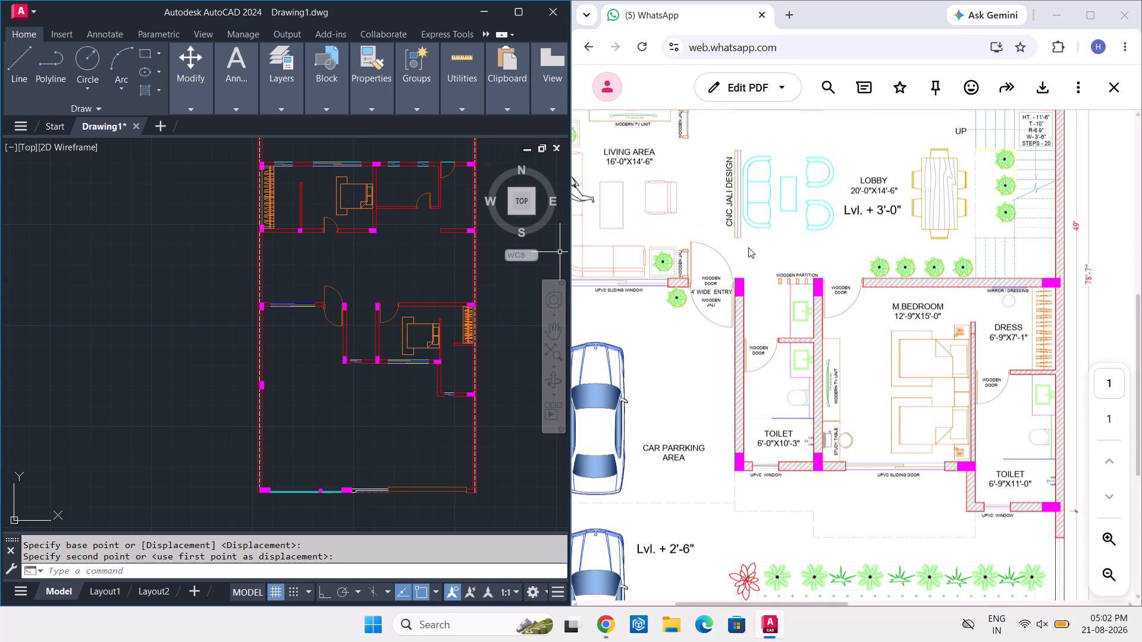
pyautogui.scroll(2, 748, 247)
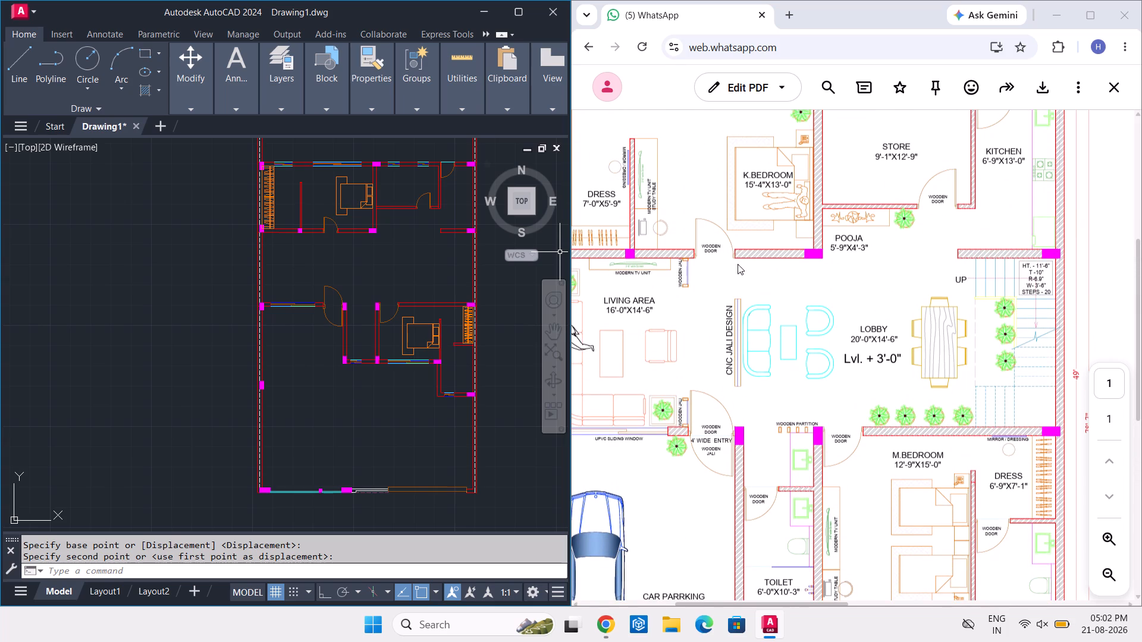
pyautogui.scroll(2, 759, 360)
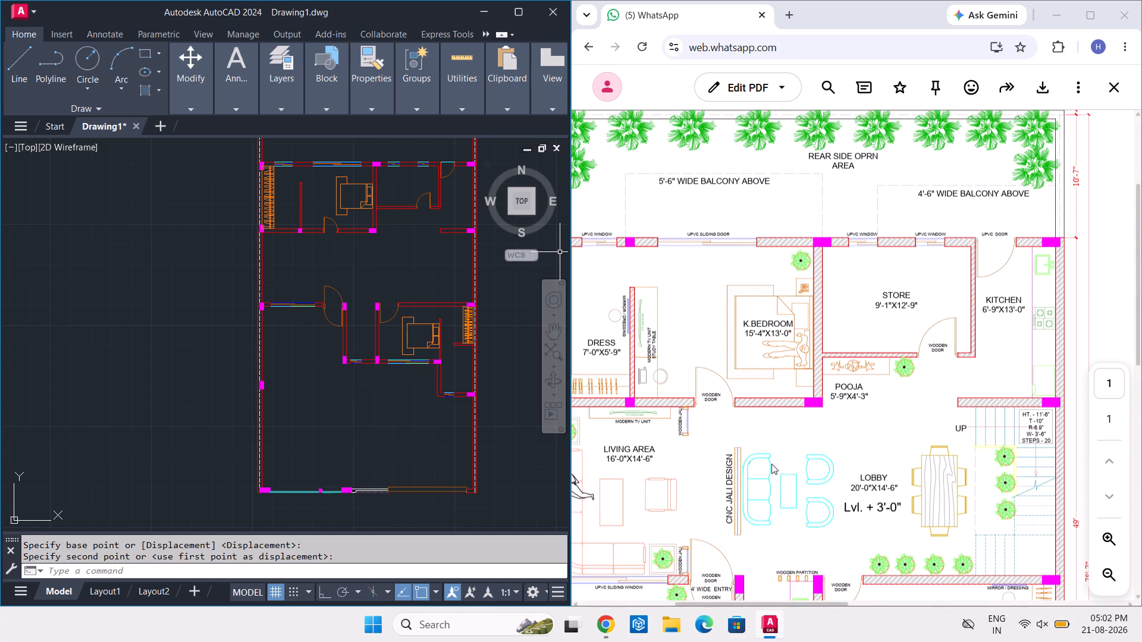
pyautogui.scroll(-2, 771, 464)
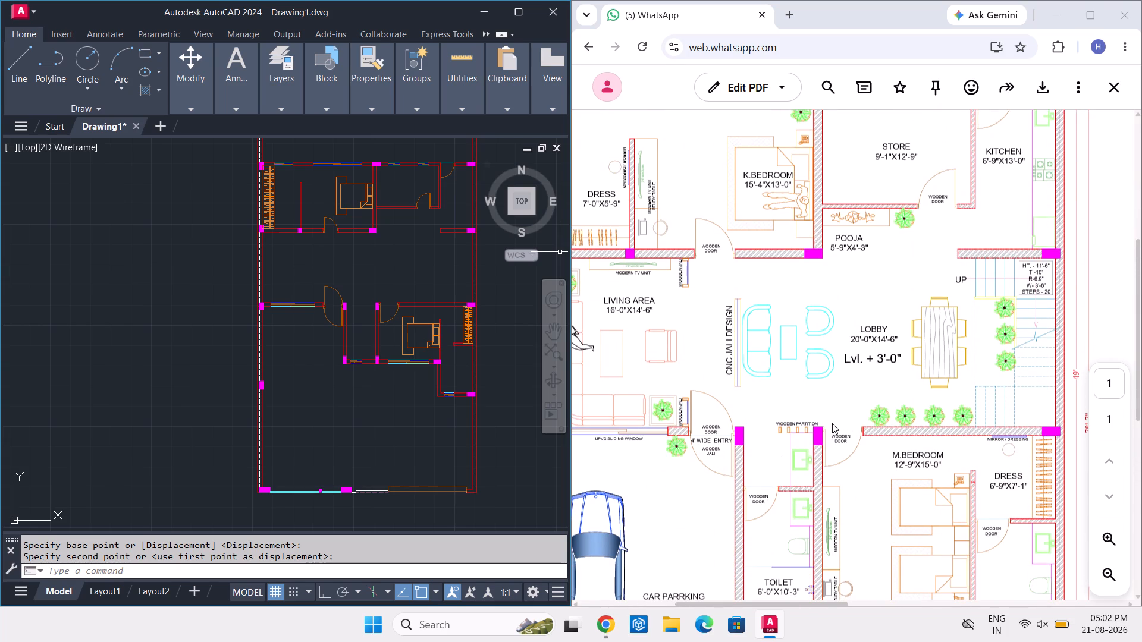
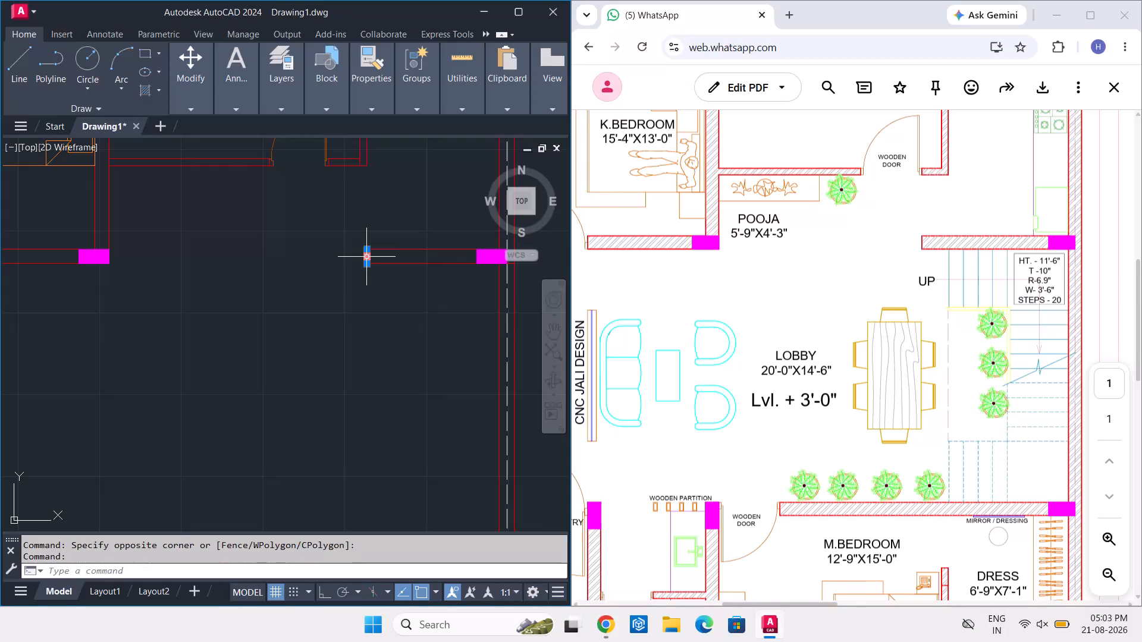
# Replace the open end line of the kitchen–lobby wall with a three-line outline extending the wall about 2'-8" into the opening.
pyautogui.press('Delete')
pyautogui.write('L')
pyautogui.press('space')
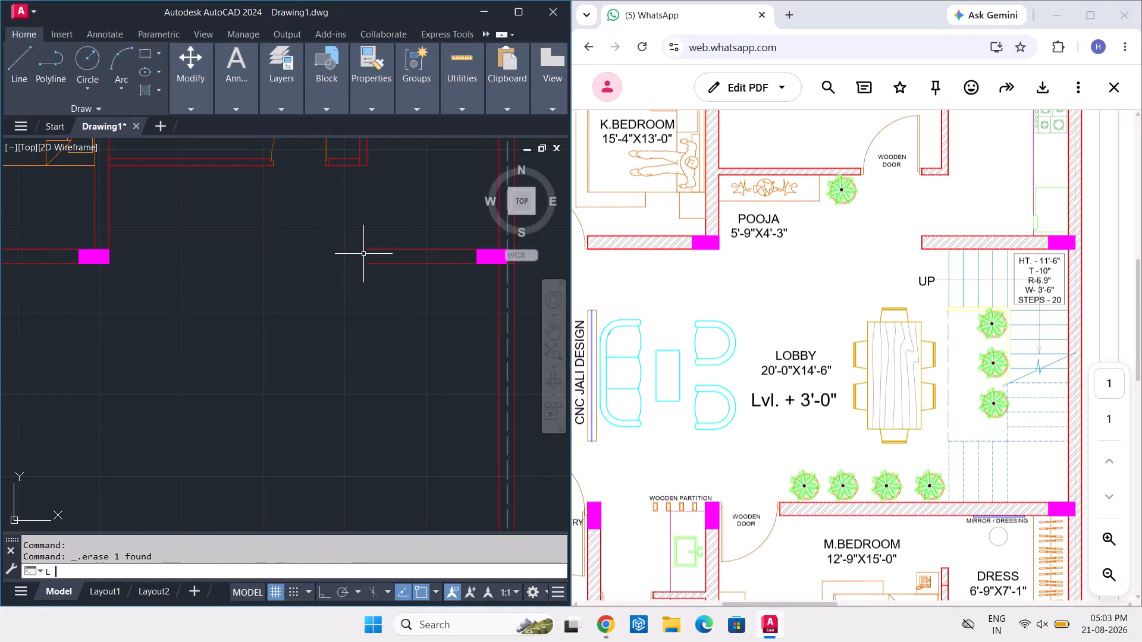
pyautogui.click(366, 248)
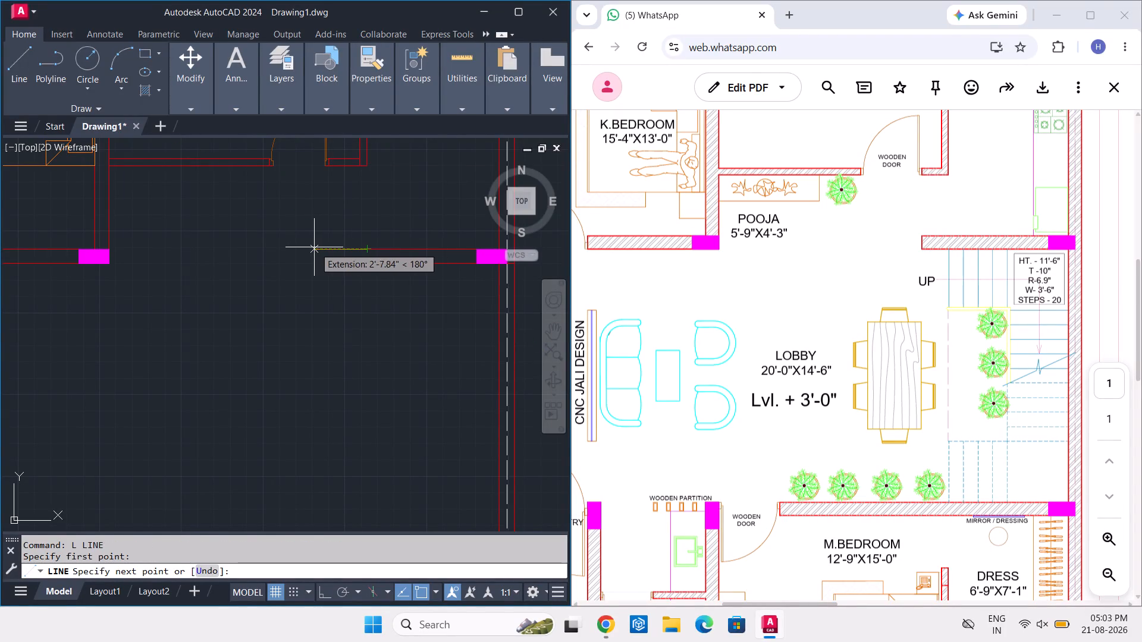
pyautogui.click(314, 247)
pyautogui.scroll(1, 315, 263)
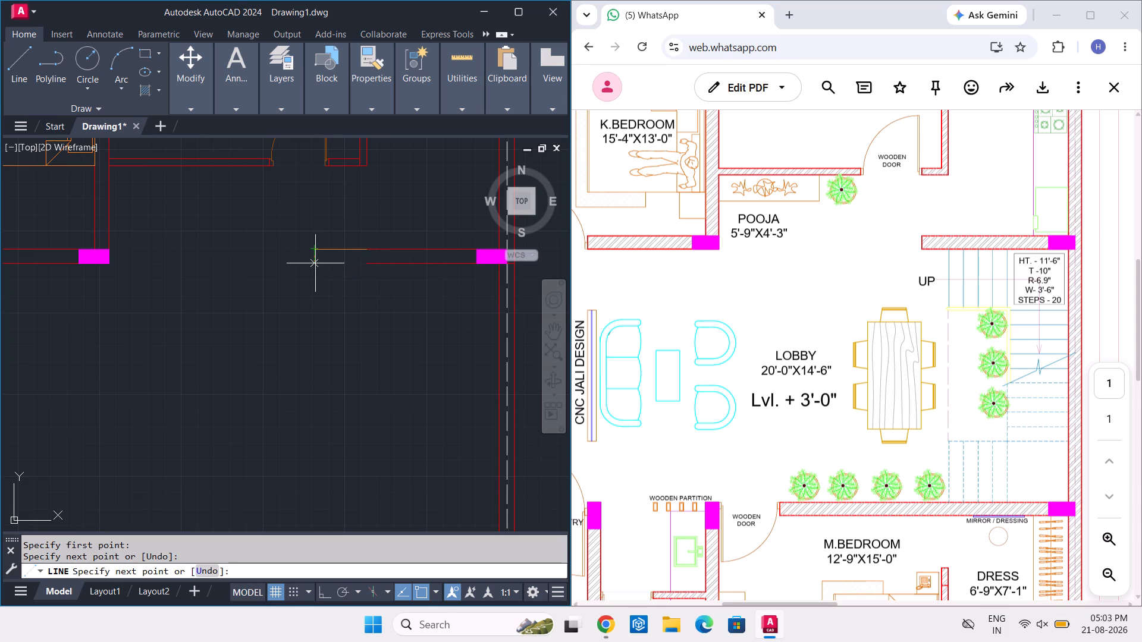
pyautogui.scroll(1, 315, 263)
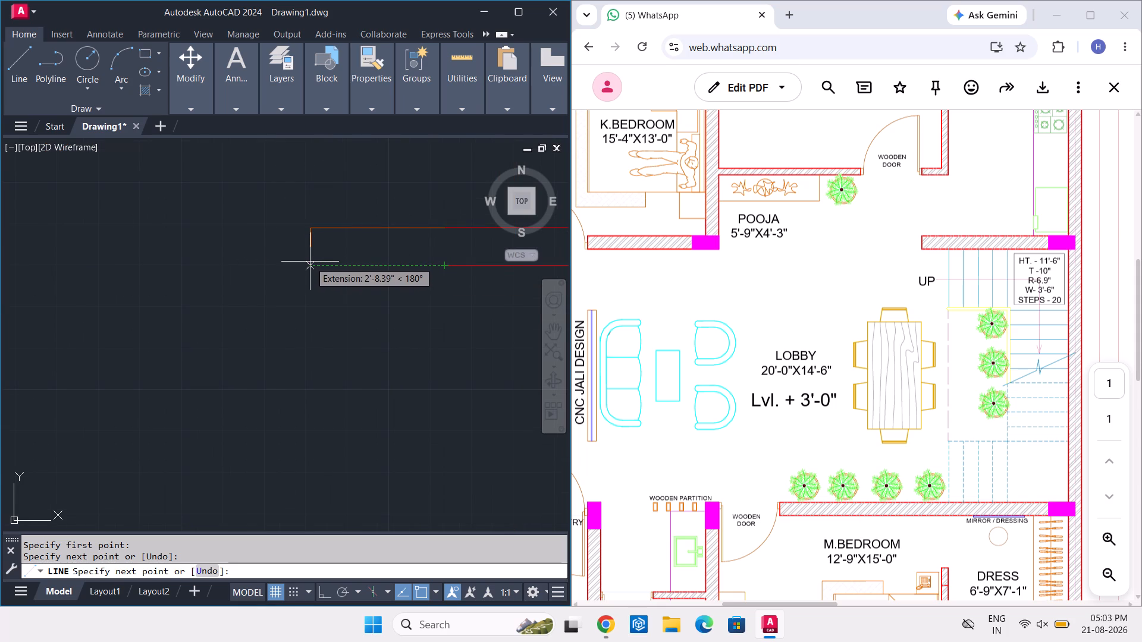
pyautogui.press('F8')
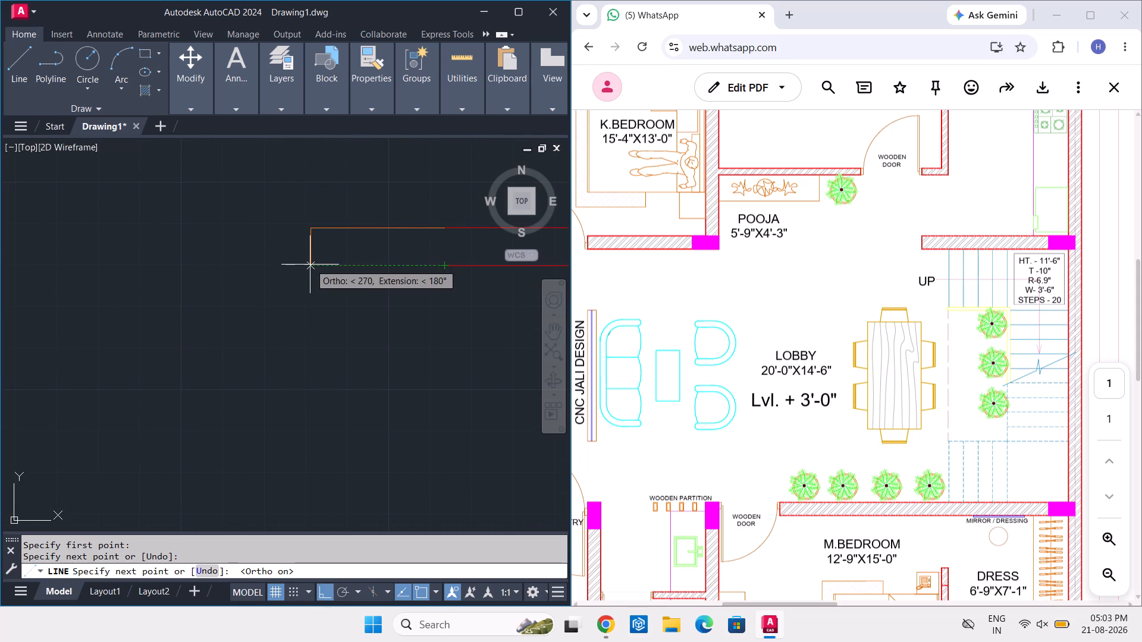
pyautogui.click(310, 265)
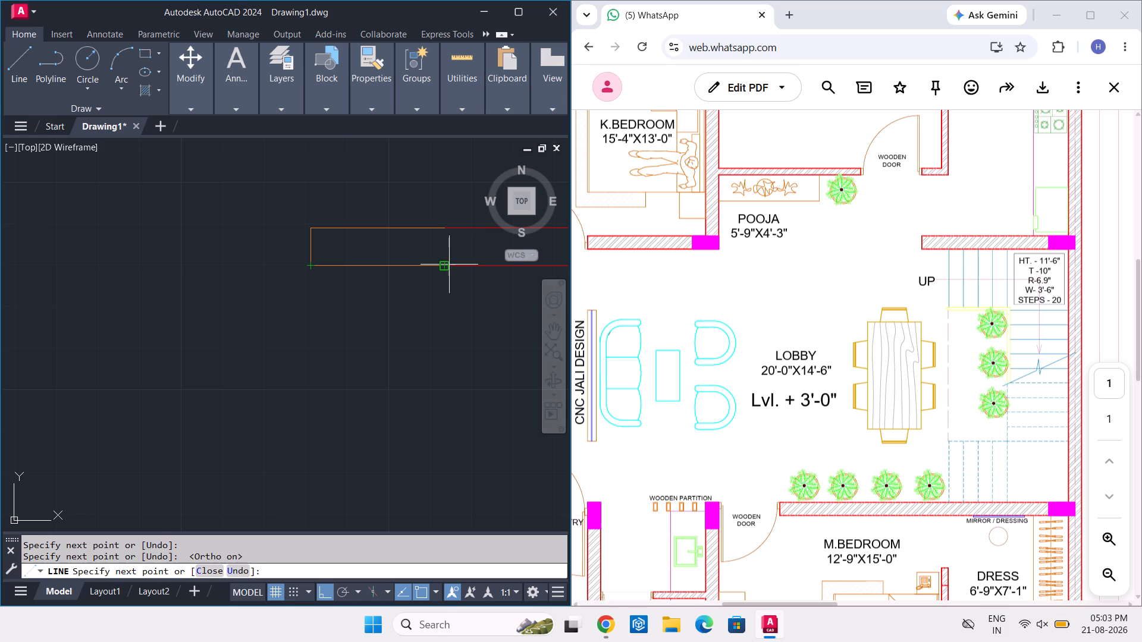
pyautogui.click(445, 265)
pyautogui.press('Escape')
# Move the three new wall extension lines to the LINE layer.
pyautogui.click(425, 215)
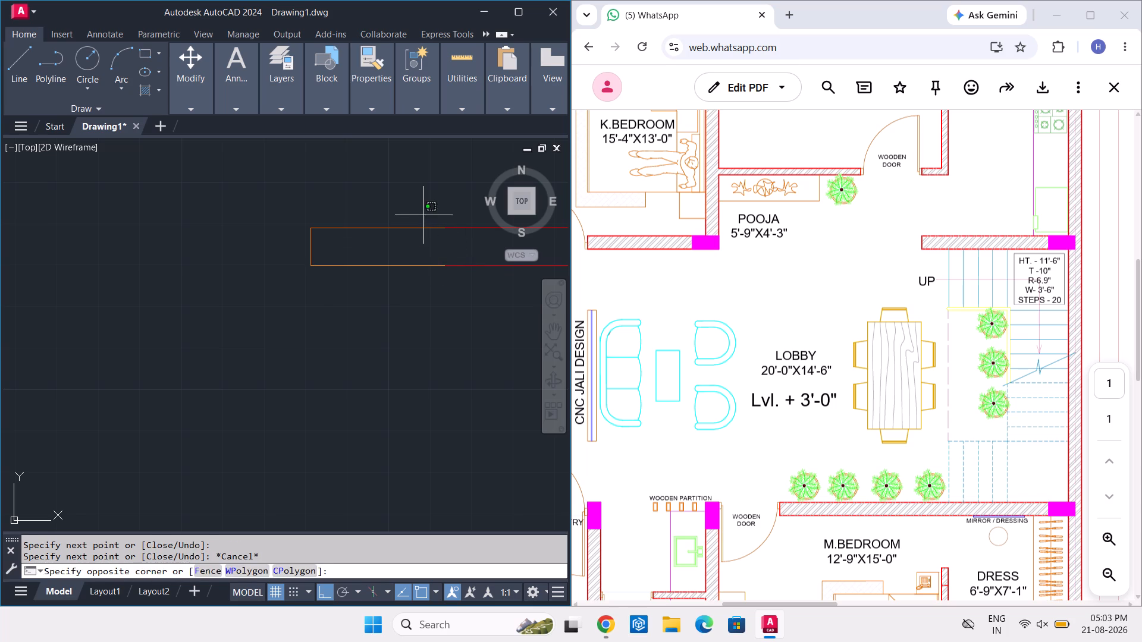
pyautogui.click(253, 319)
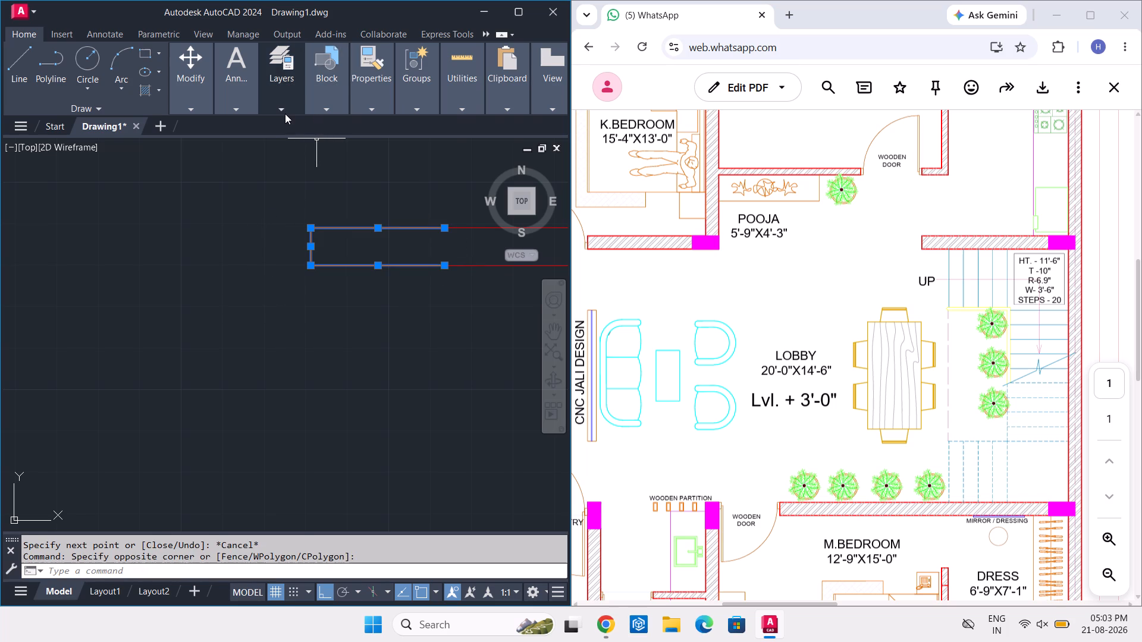
pyautogui.click(284, 112)
pyautogui.click(366, 124)
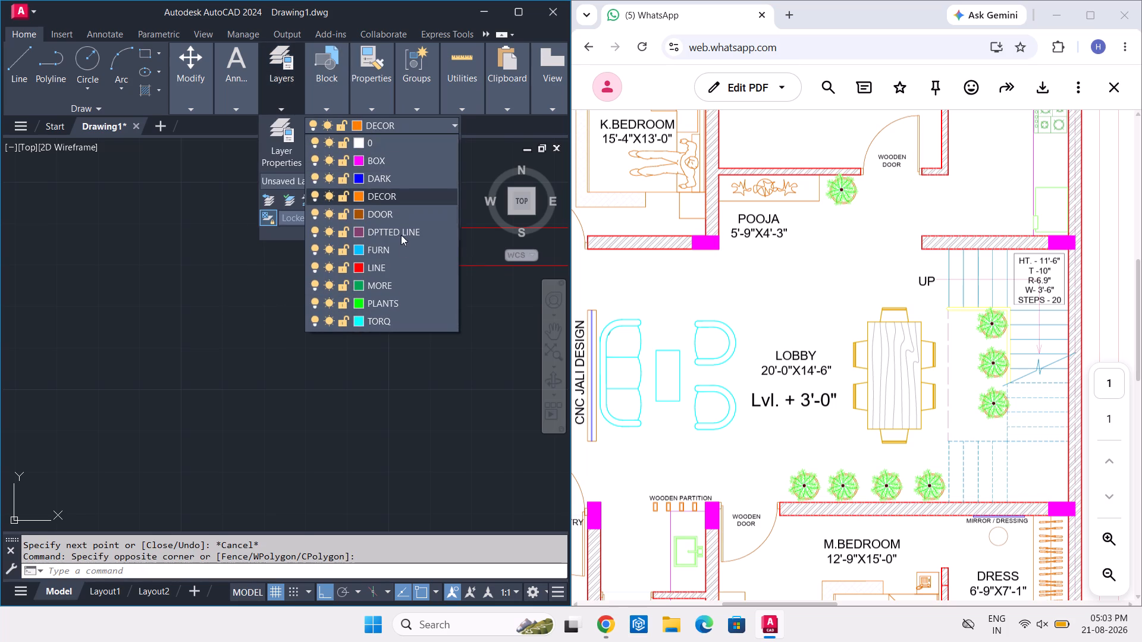
pyautogui.click(399, 264)
pyautogui.press('Escape')
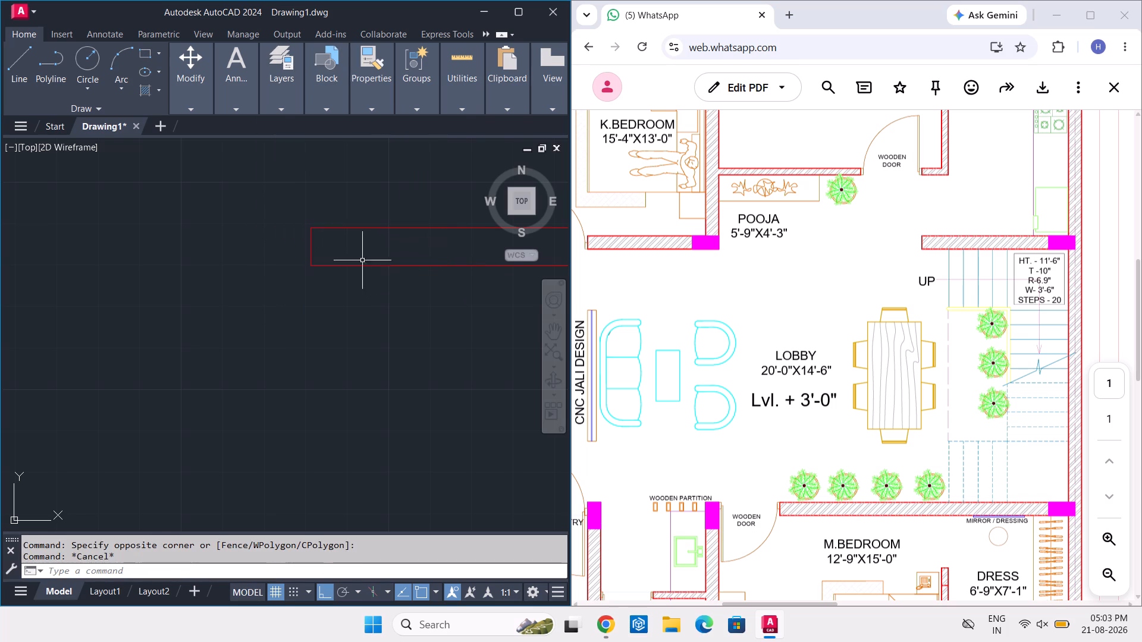
# Join the wall extension lines with the two existing kitchen–lobby wall lines into one polyline.
pyautogui.click(443, 204)
pyautogui.click(272, 304)
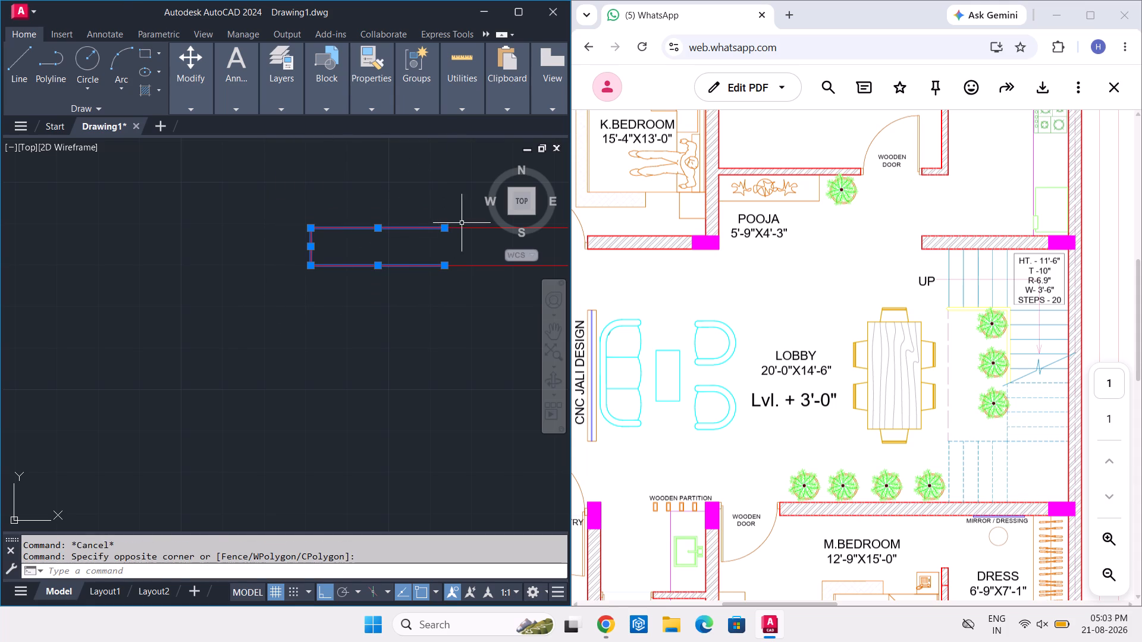
pyautogui.click(462, 223)
pyautogui.click(450, 284)
pyautogui.press('j')
pyautogui.press('space')
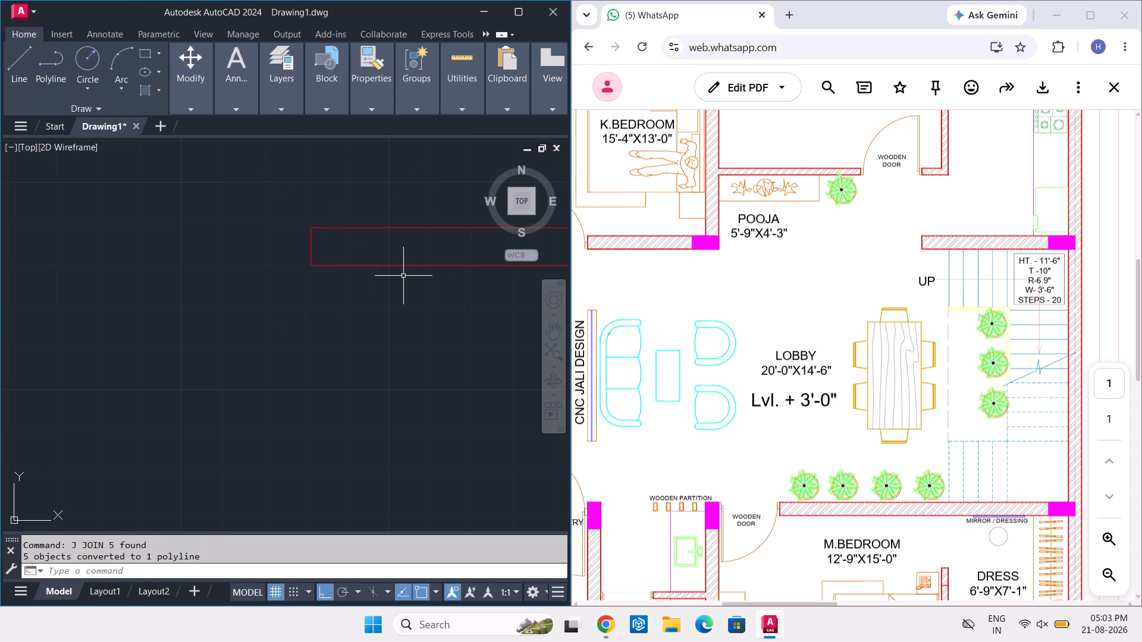
# Compare the drawn lobby and master bedroom area with the reference plan's lobby, staircase, wooden partition and dressing area.
pyautogui.moveTo(403, 275); pyautogui.dragTo(315, 242, button='middle')
pyautogui.scroll(-2, 315, 242)
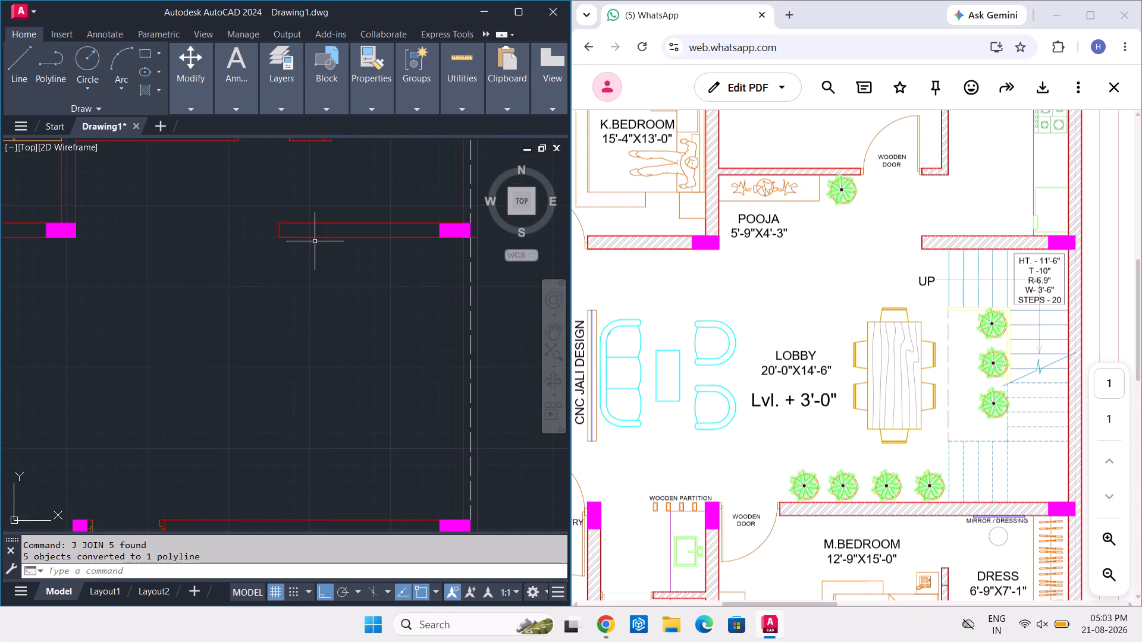
pyautogui.scroll(-2, 315, 241)
pyautogui.moveTo(318, 260); pyautogui.dragTo(350, 238, button='middle')
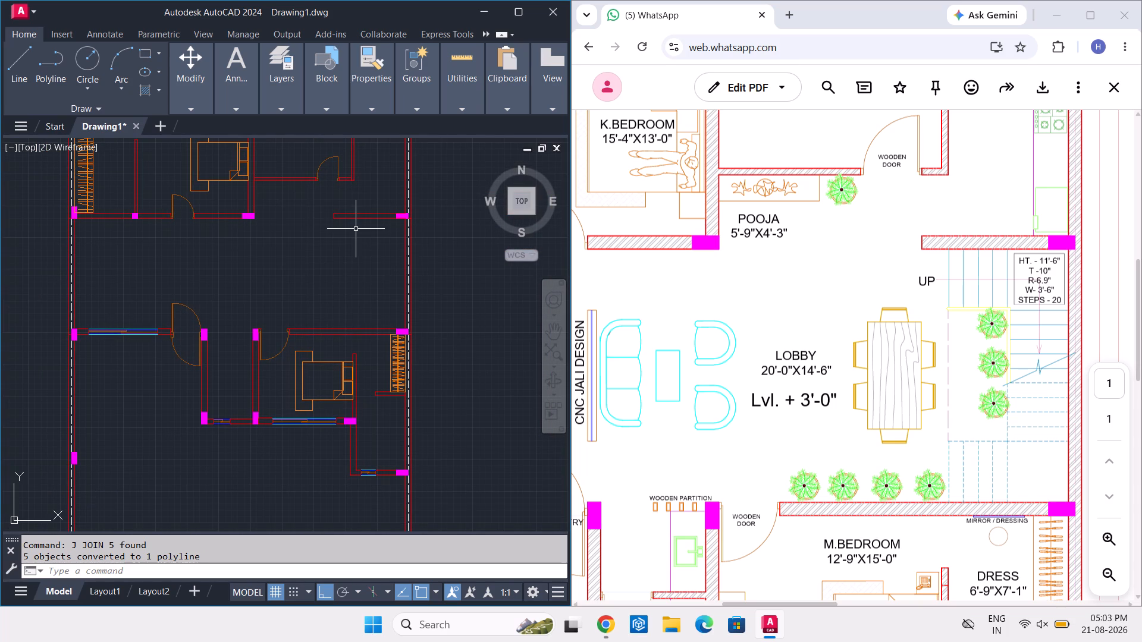
pyautogui.moveTo(350, 227); pyautogui.dragTo(396, 209, button='middle')
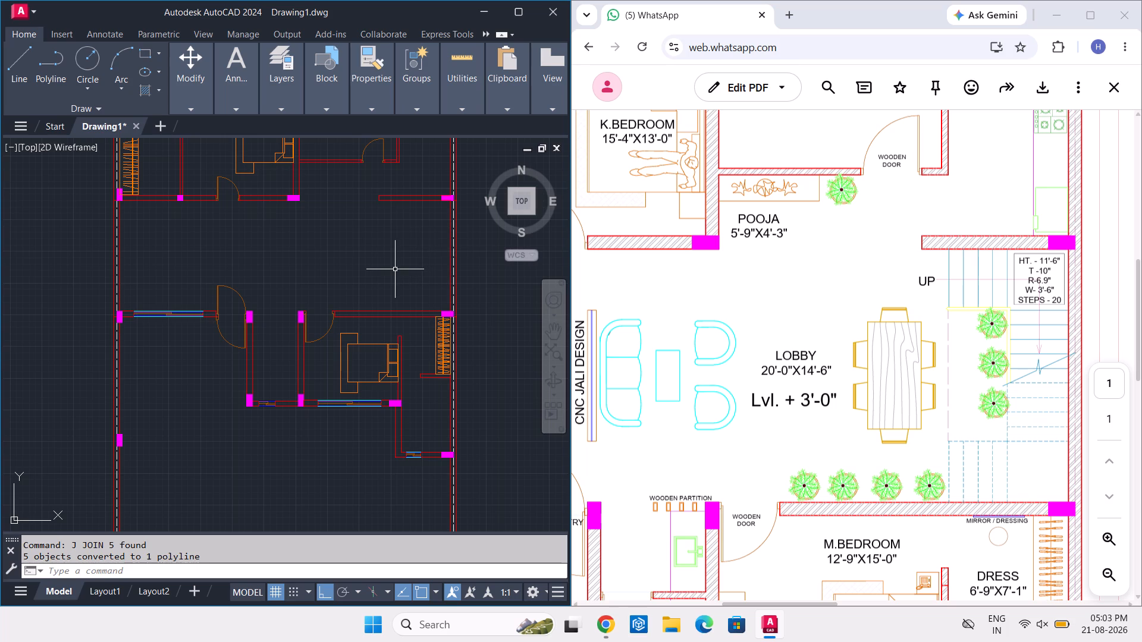
pyautogui.moveTo(395, 269); pyautogui.dragTo(396, 285, button='middle')
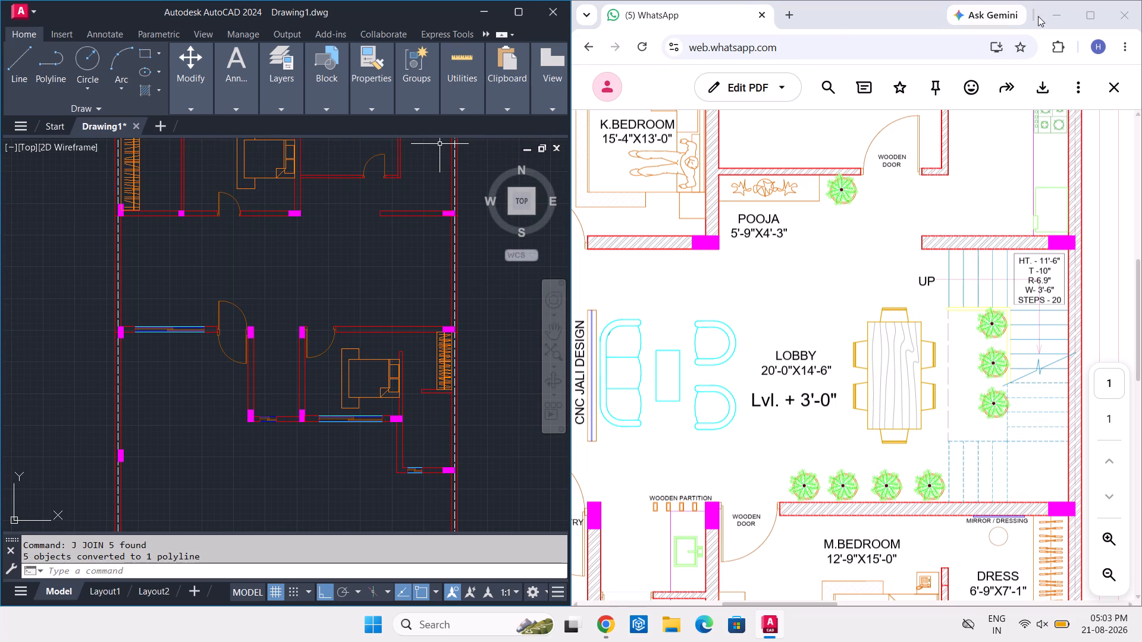
pyautogui.moveTo(308, 350); pyautogui.dragTo(308, 345, button='middle')
pyautogui.moveTo(308, 345); pyautogui.dragTo(316, 304, button='middle')
pyautogui.scroll(1, 606, 379)
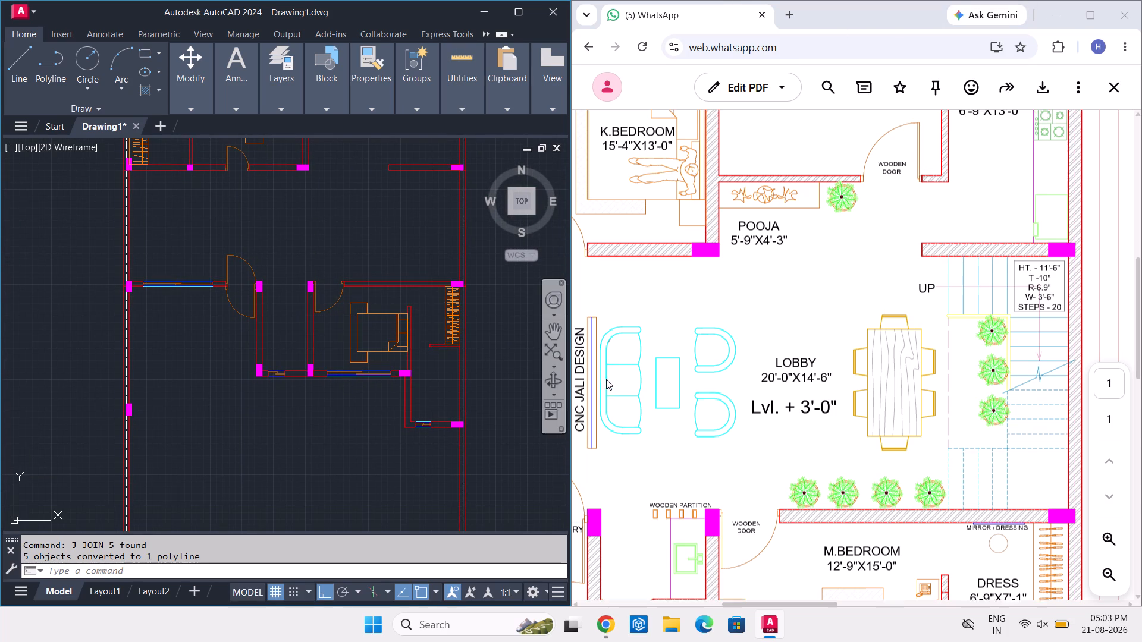
pyautogui.scroll(-2, 606, 379)
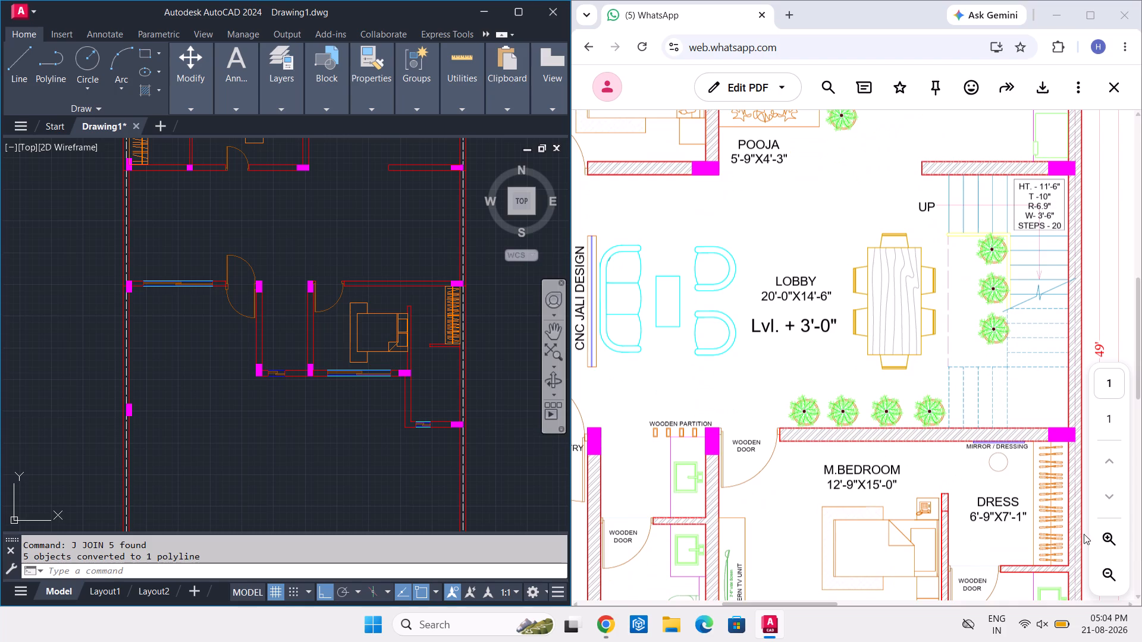
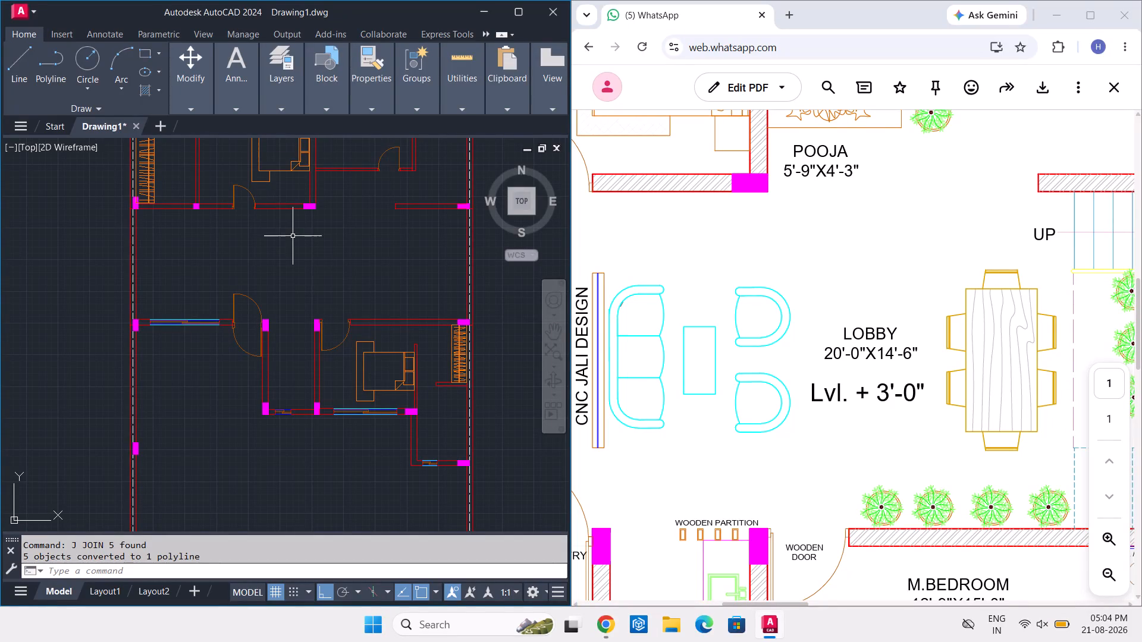
# Draw a vertical line about 8' long in the lobby as the first long side of the CNC jali panel.
pyautogui.write('L')
pyautogui.press('space')
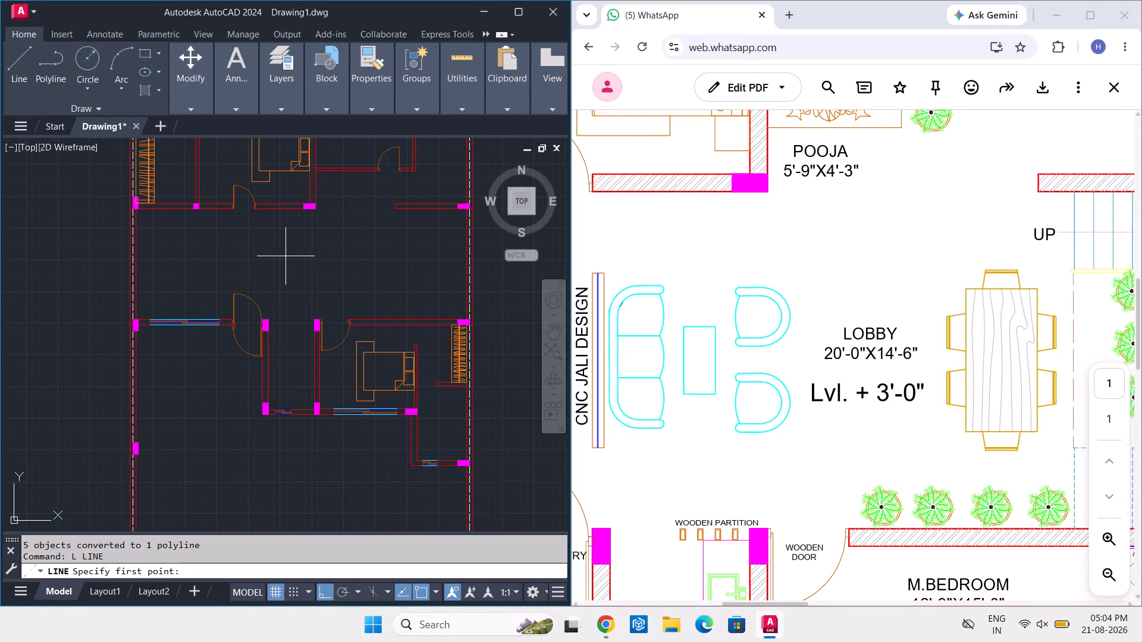
pyautogui.scroll(3, 268, 238)
pyautogui.moveTo(250, 224); pyautogui.dragTo(250, 224, button='middle')
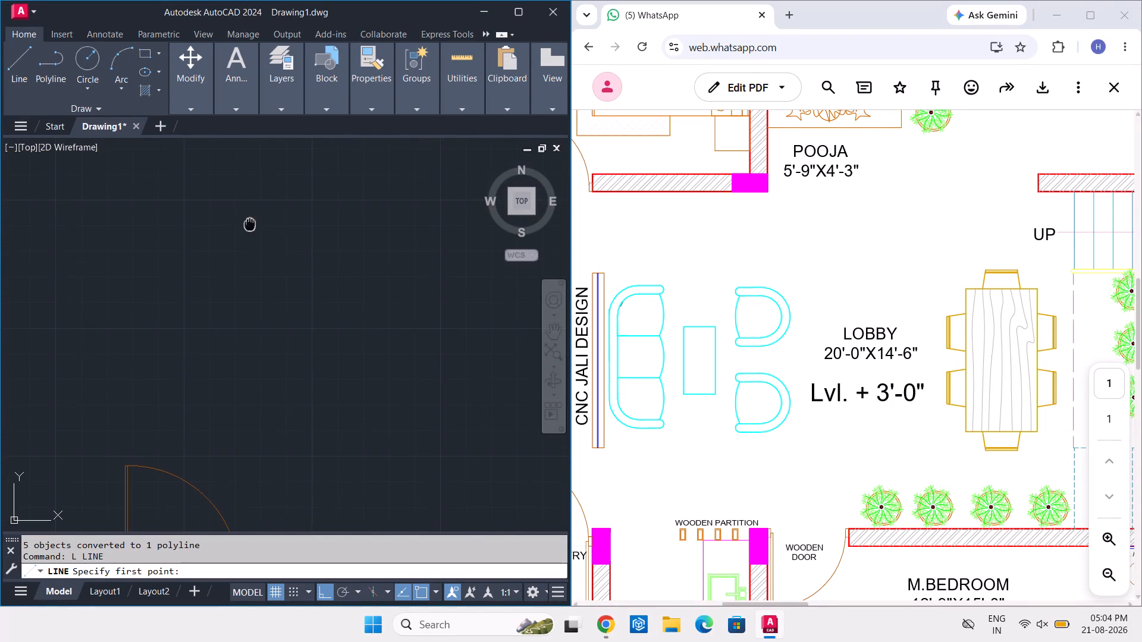
pyautogui.moveTo(250, 224); pyautogui.dragTo(313, 312, button='middle')
pyautogui.click(293, 263)
pyautogui.scroll(-2, 298, 395)
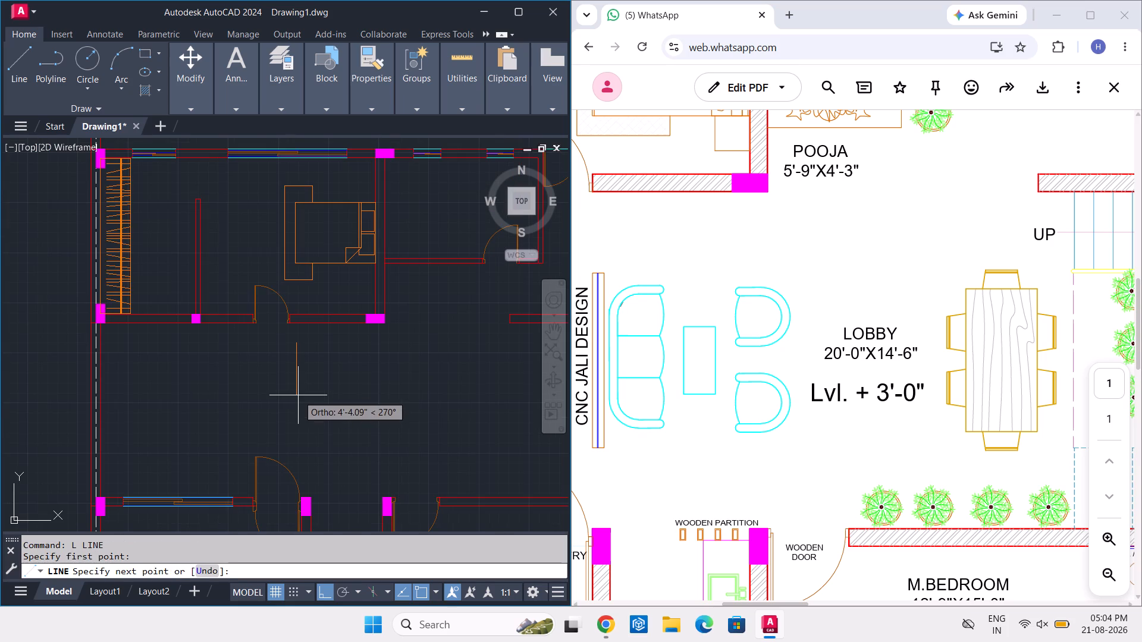
pyautogui.click(301, 440)
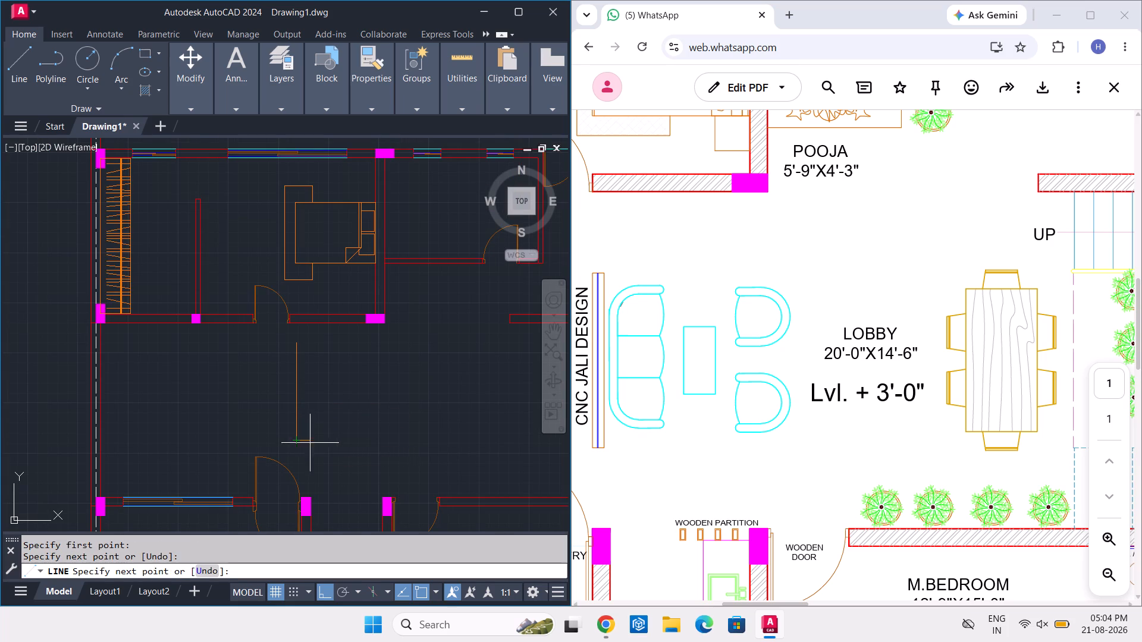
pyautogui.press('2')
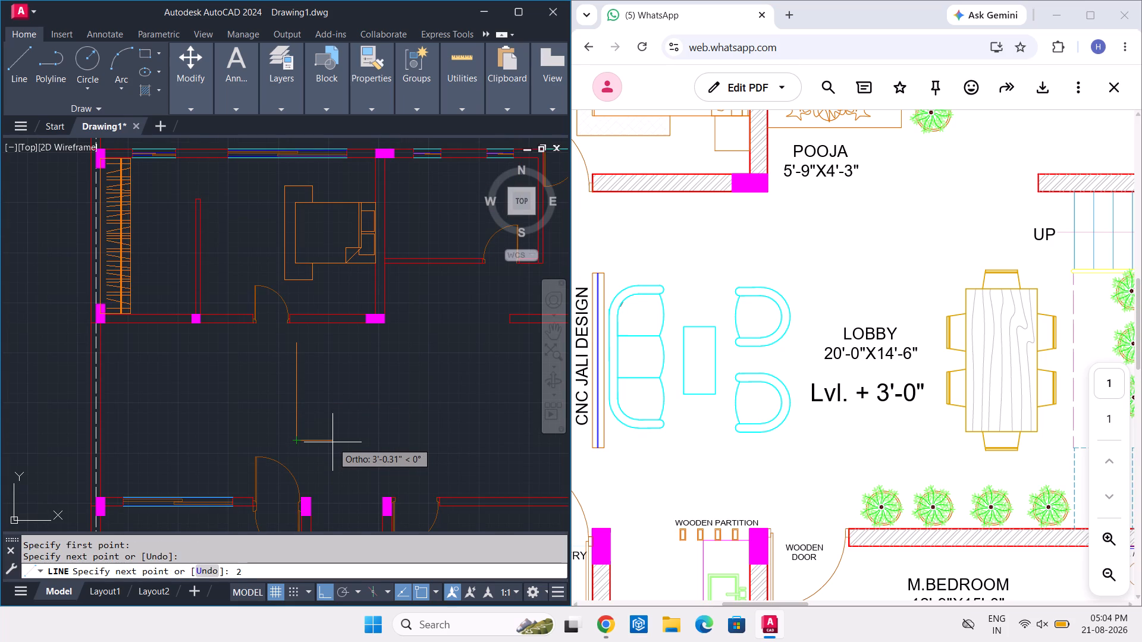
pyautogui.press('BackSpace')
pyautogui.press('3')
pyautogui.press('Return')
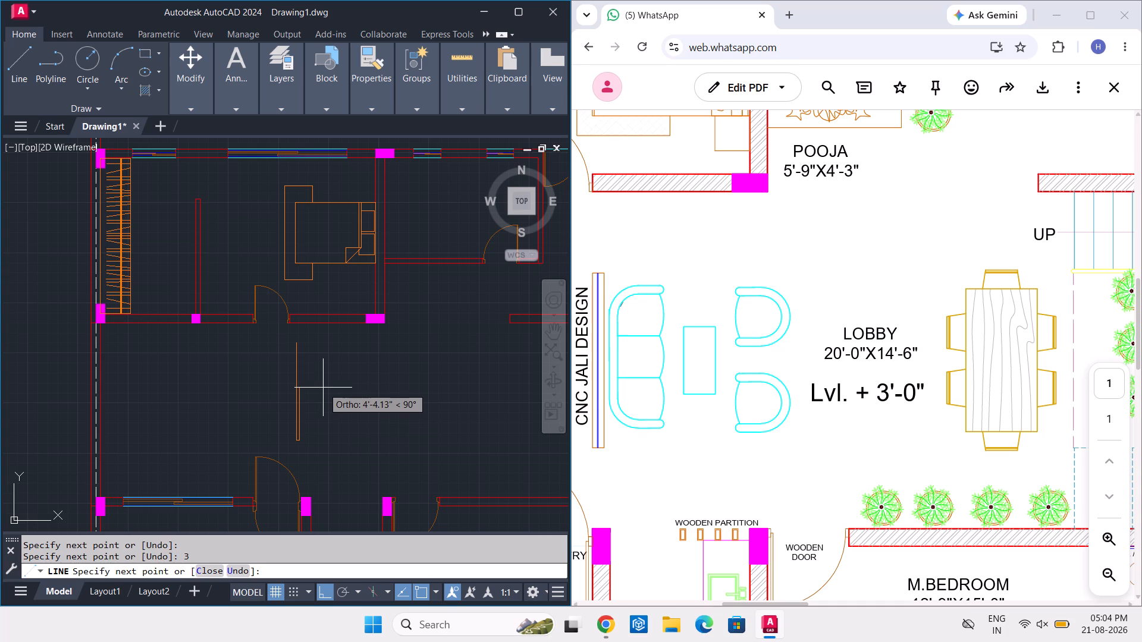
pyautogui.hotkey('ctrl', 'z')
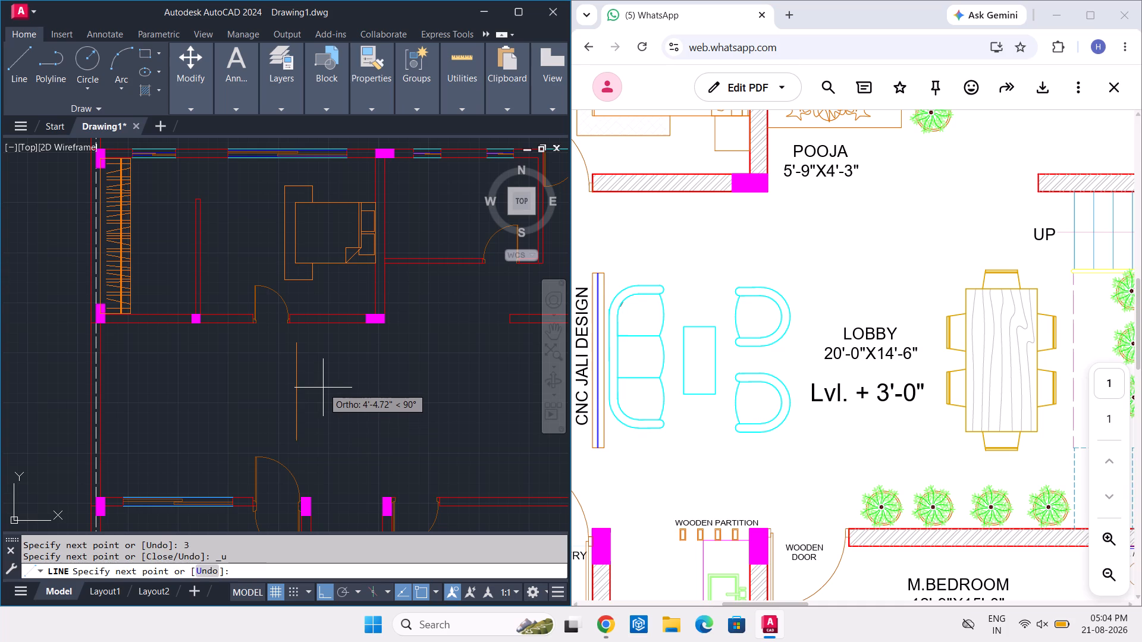
# Complete the CNC jali panel's rectangular outline at 7" wide, with a second long side and both end lines.
pyautogui.press('7')
pyautogui.press('Return')
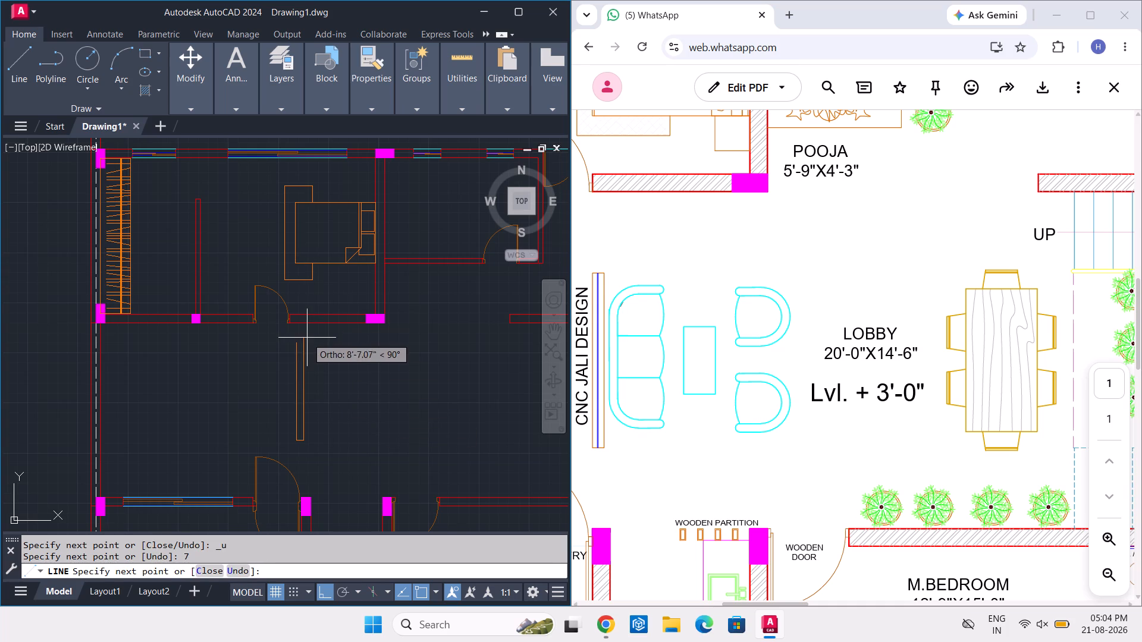
pyautogui.scroll(2, 307, 338)
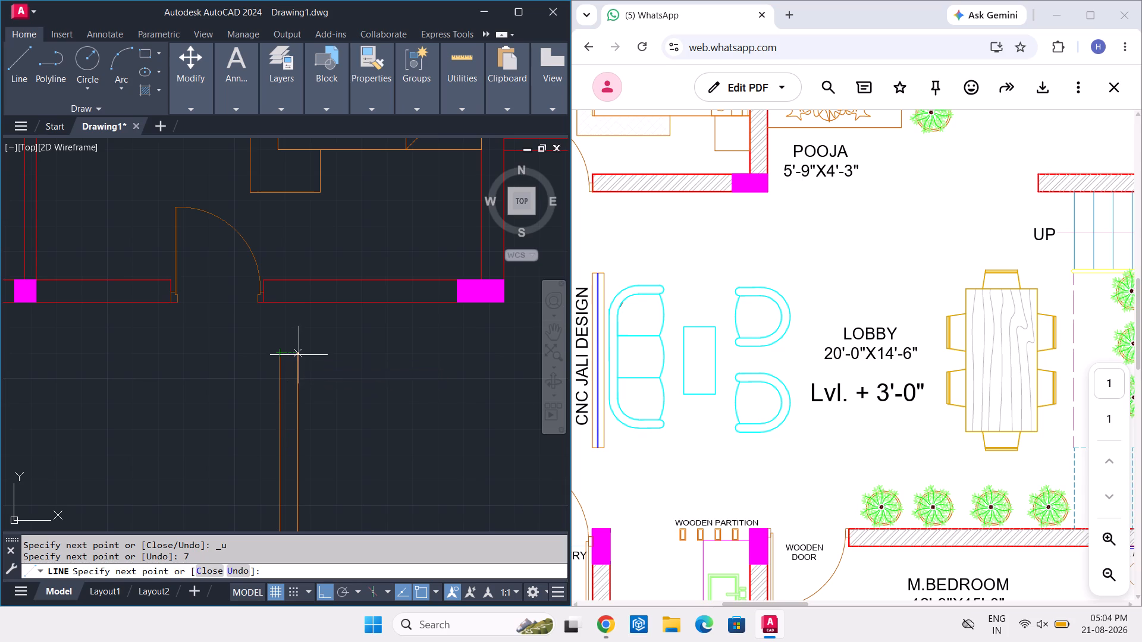
pyautogui.click(299, 355)
pyautogui.click(283, 353)
pyautogui.press('Escape')
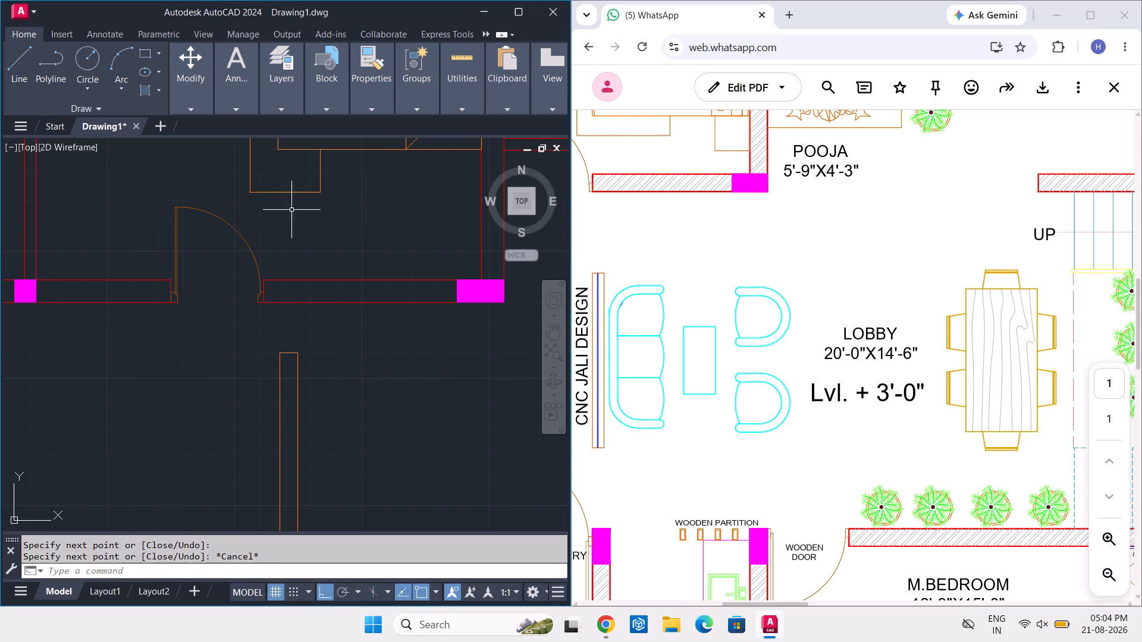
# On the blue layer, draw a vertical centre line inside the CNC jali panel between the midpoints of its two short ends.
pyautogui.scroll(-4, 378, 333)
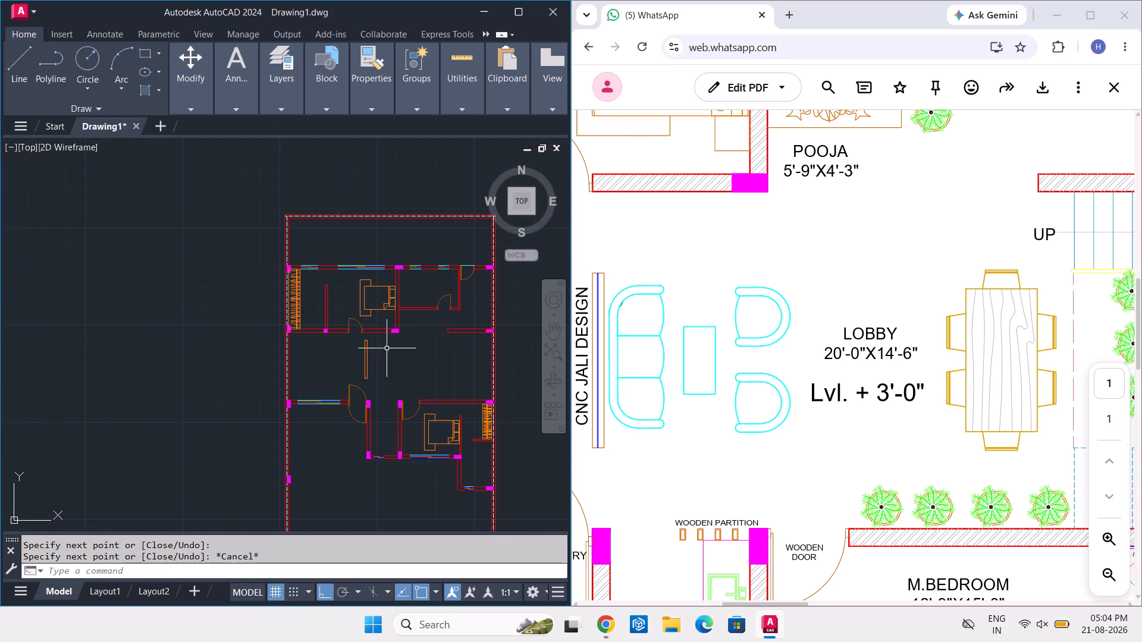
pyautogui.moveTo(410, 374); pyautogui.dragTo(404, 357, button='middle')
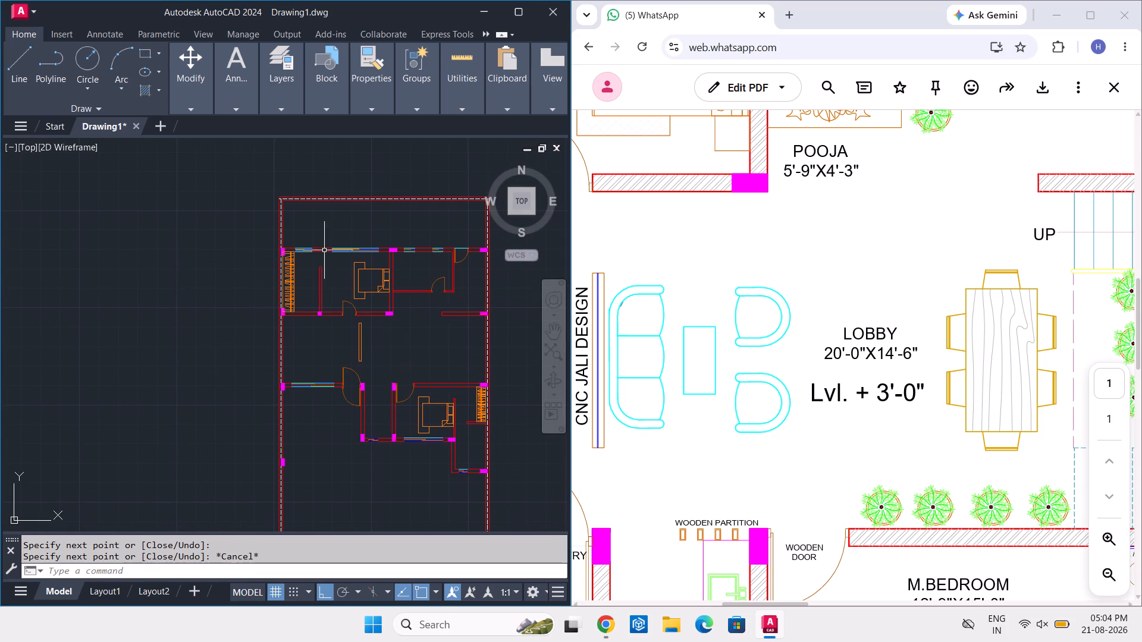
pyautogui.click(280, 105)
pyautogui.click(382, 127)
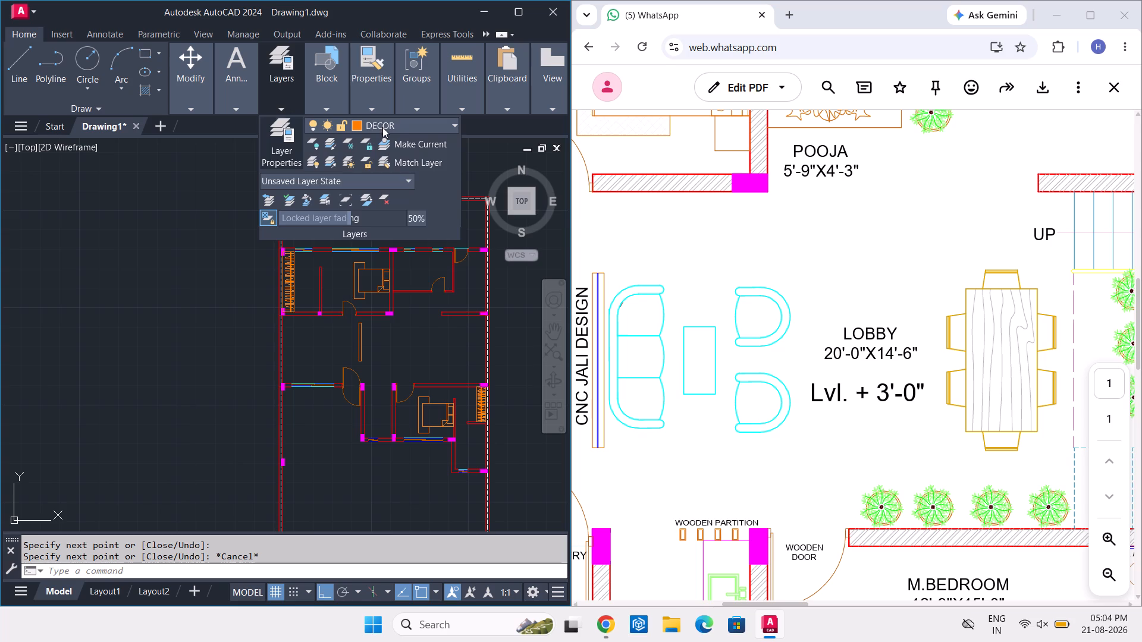
pyautogui.click(404, 183)
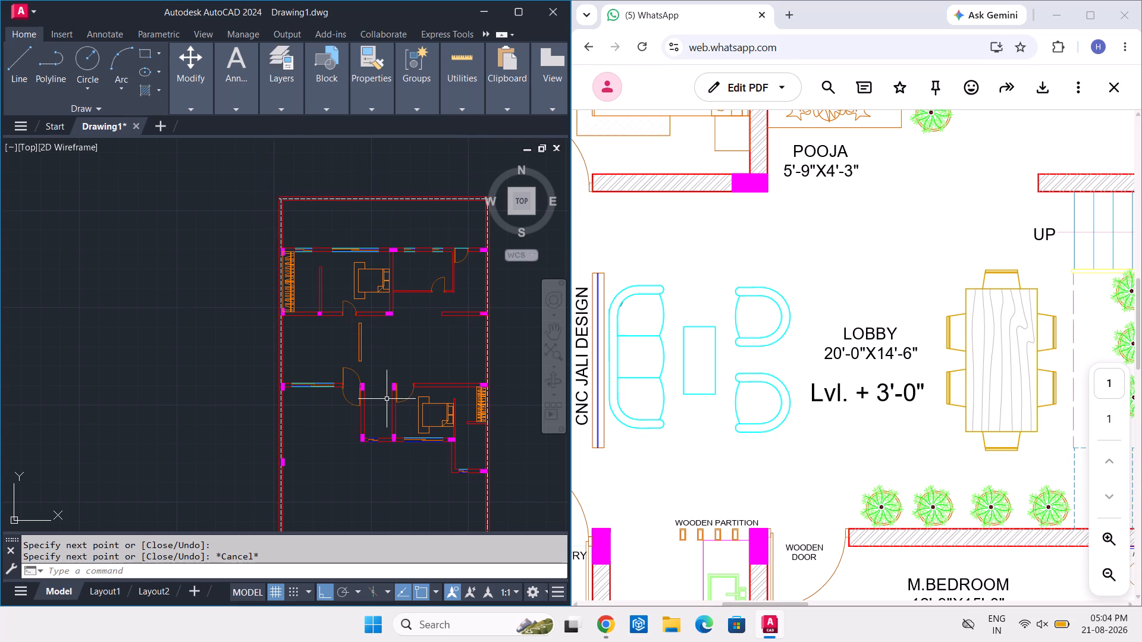
pyautogui.press('l')
pyautogui.press('space')
pyautogui.scroll(3, 359, 333)
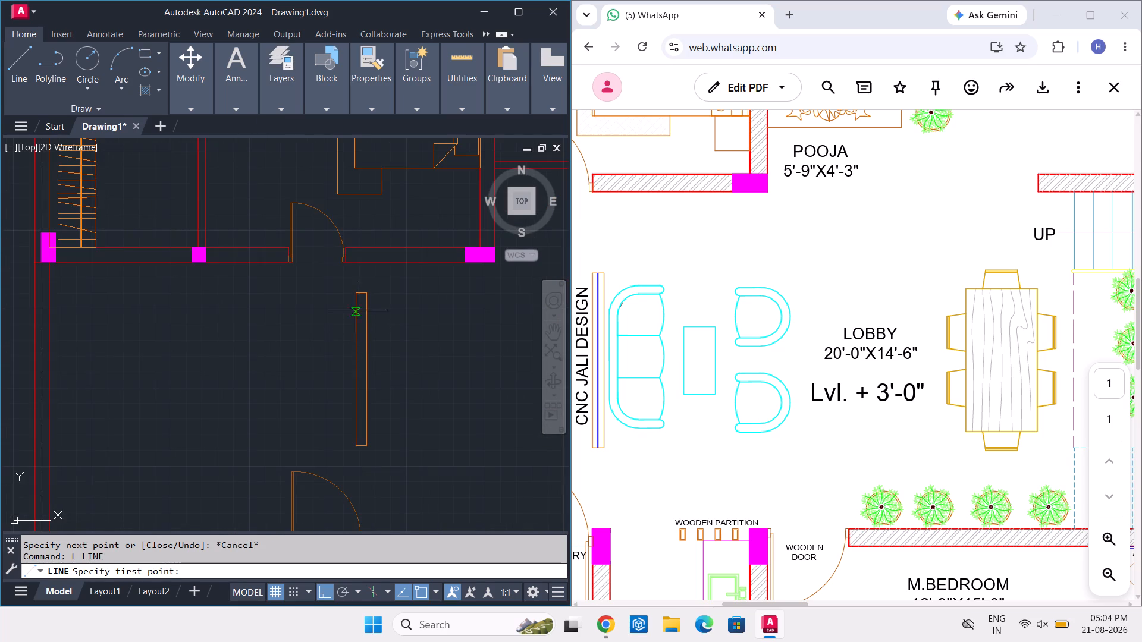
pyautogui.scroll(2, 356, 311)
pyautogui.click(366, 269)
pyautogui.moveTo(379, 426); pyautogui.dragTo(379, 424, button='middle')
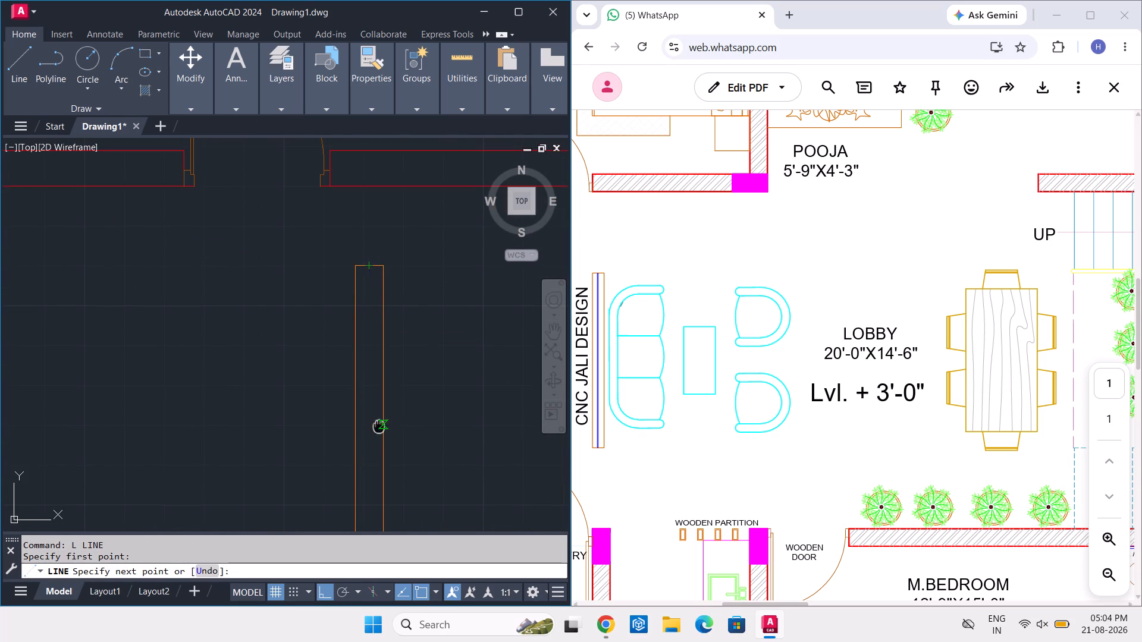
pyautogui.moveTo(379, 424); pyautogui.dragTo(373, 303, button='middle')
pyautogui.scroll(-1, 373, 304)
pyautogui.click(366, 442)
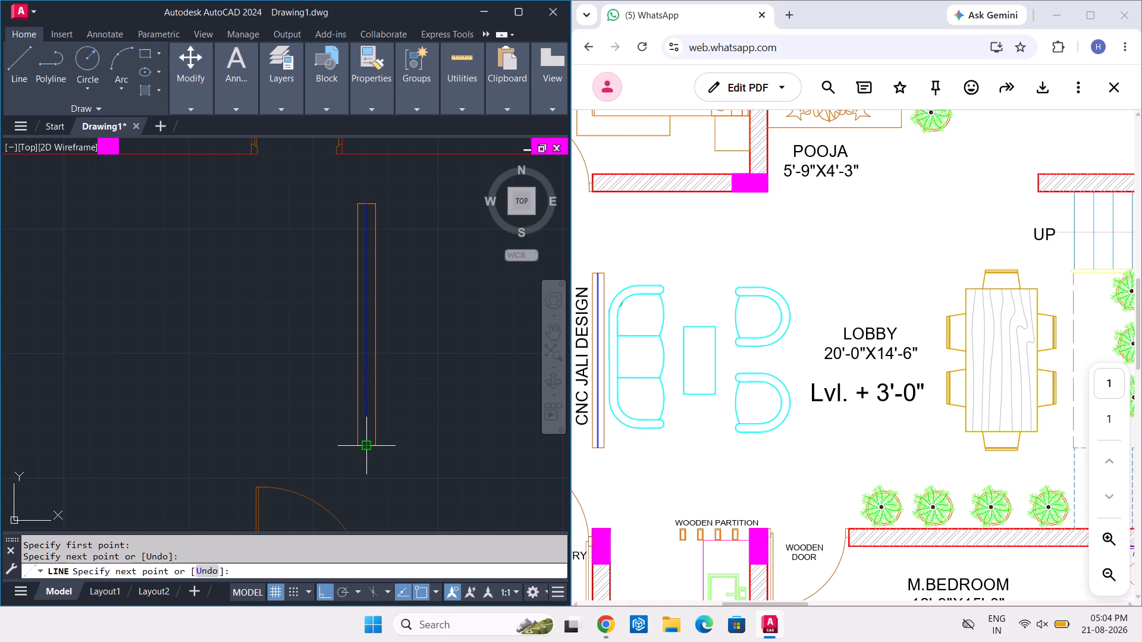
pyautogui.press('Escape')
# Offset the jali panel's blue centre line by 0.25" to both sides.
pyautogui.scroll(2, 365, 386)
pyautogui.click(375, 373)
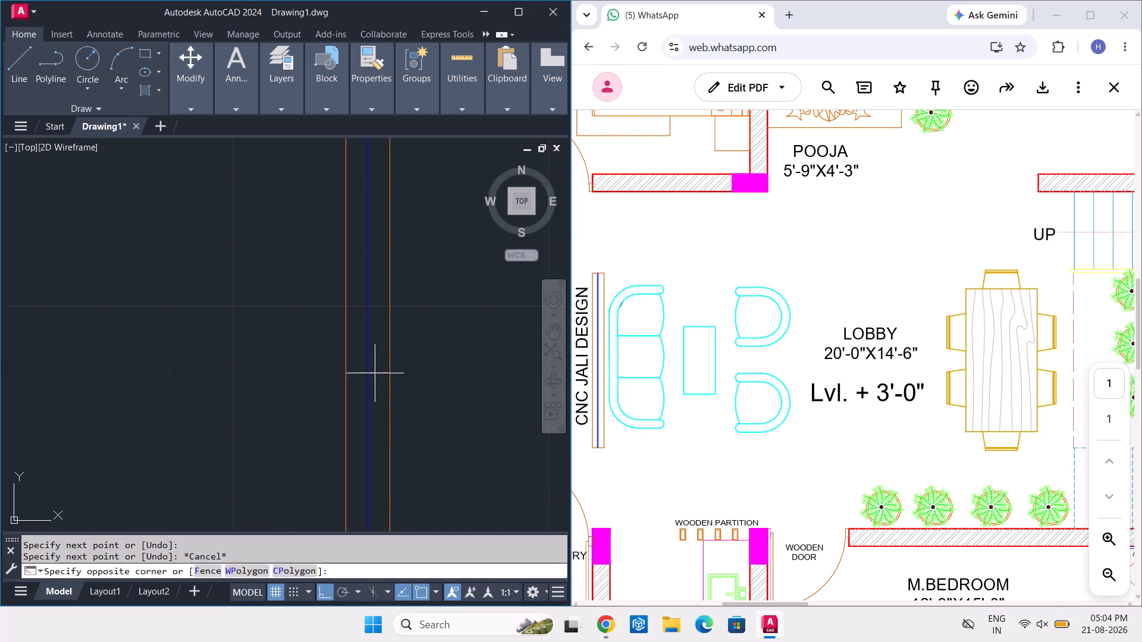
pyautogui.click(364, 379)
pyautogui.write('O')
pyautogui.press('space')
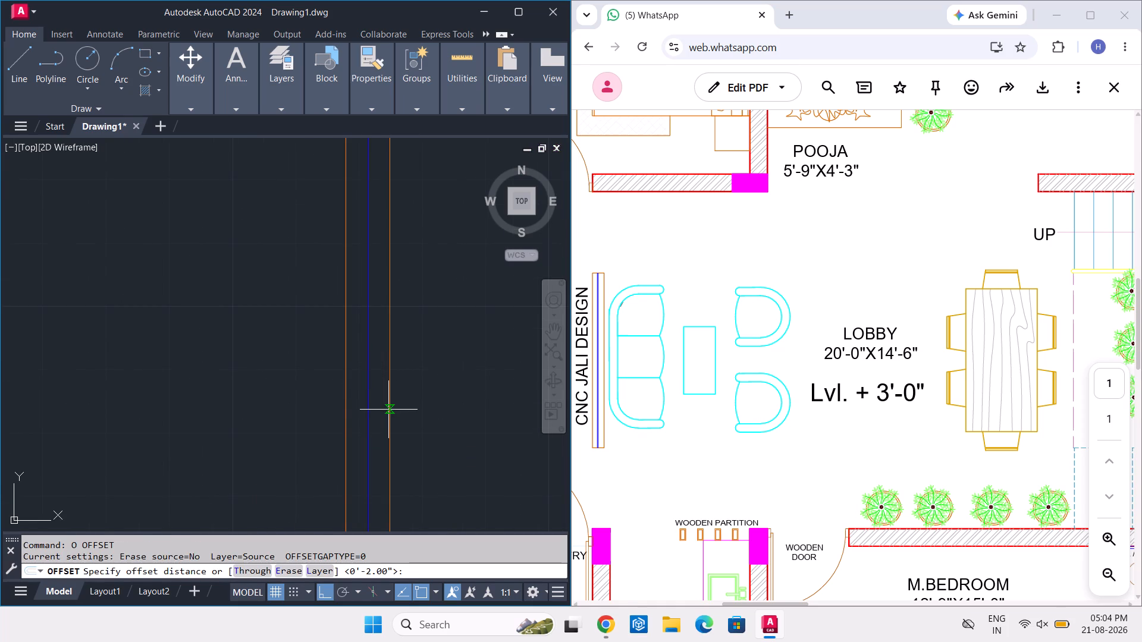
pyautogui.write('.25')
pyautogui.press('Return')
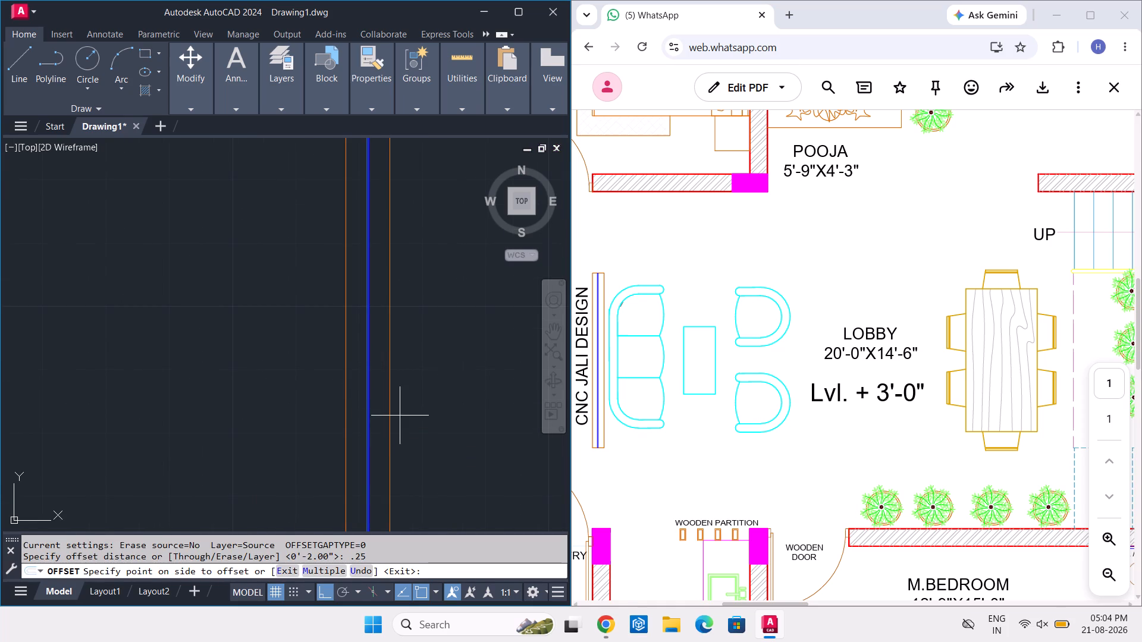
pyautogui.scroll(1, 359, 408)
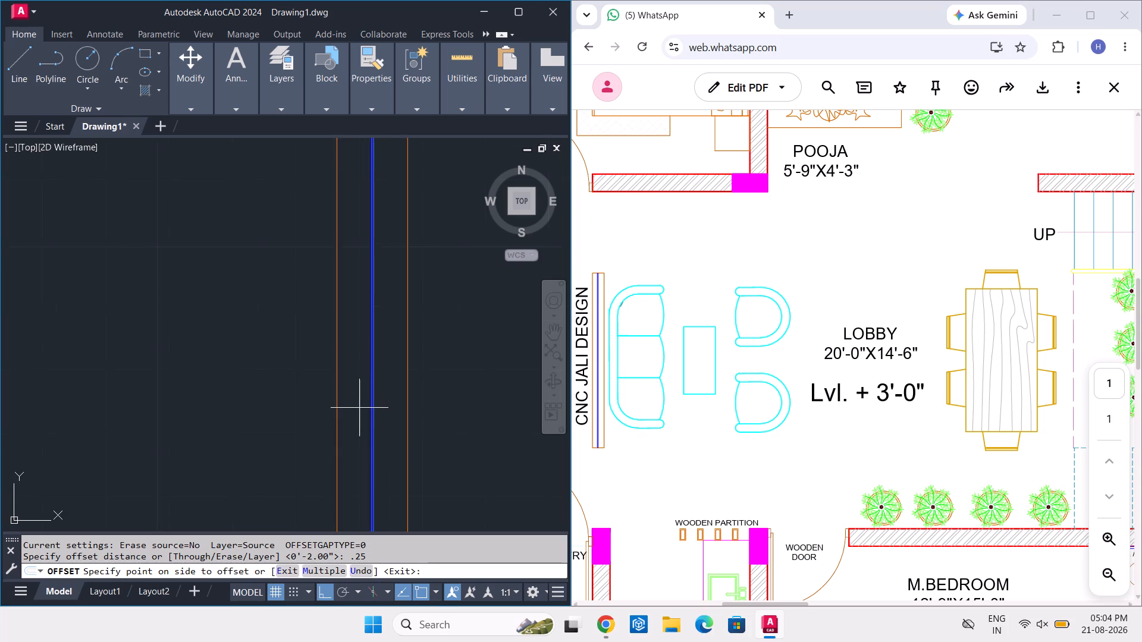
pyautogui.scroll(2, 359, 408)
pyautogui.click(424, 400)
pyautogui.click(390, 400)
pyautogui.click(372, 400)
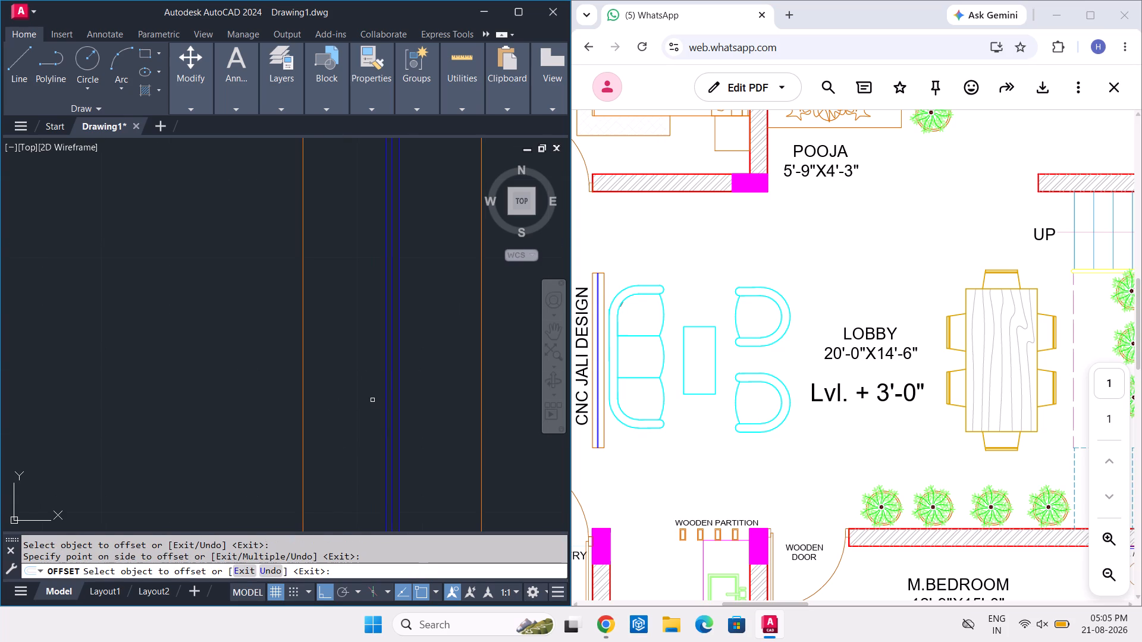
pyautogui.scroll(-5, 372, 400)
pyautogui.press('Escape')
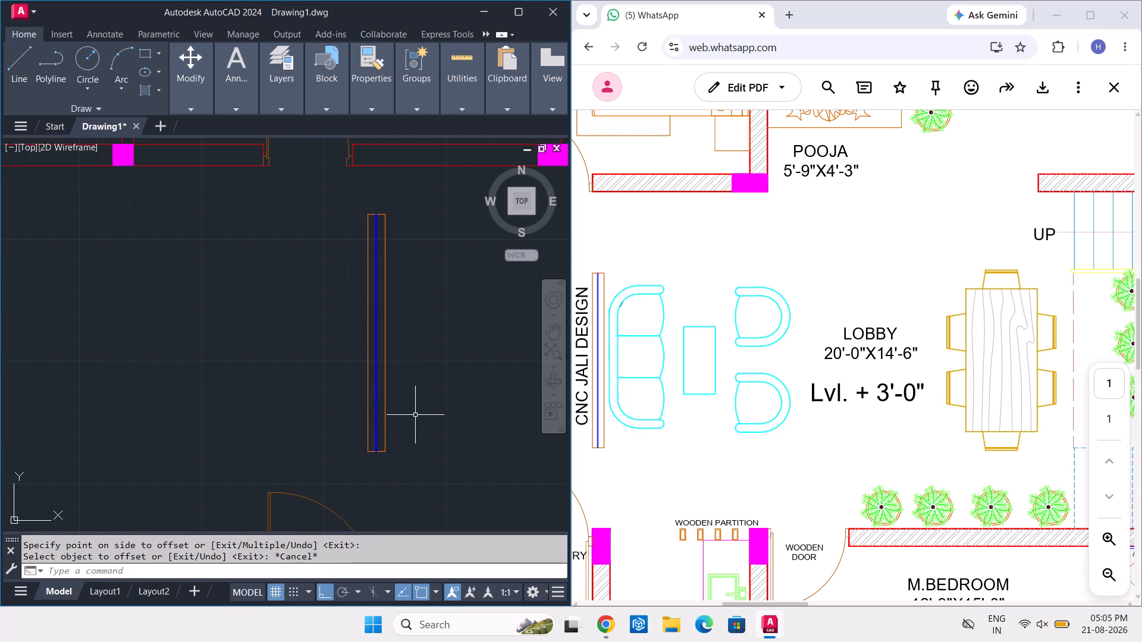
# Compare the drawn plan with the reference plan's toilet, wooden partition, master bedroom and green lawn areas.
pyautogui.scroll(-1, 415, 416)
pyautogui.moveTo(416, 416); pyautogui.dragTo(389, 383, button='middle')
pyautogui.scroll(-2, 389, 383)
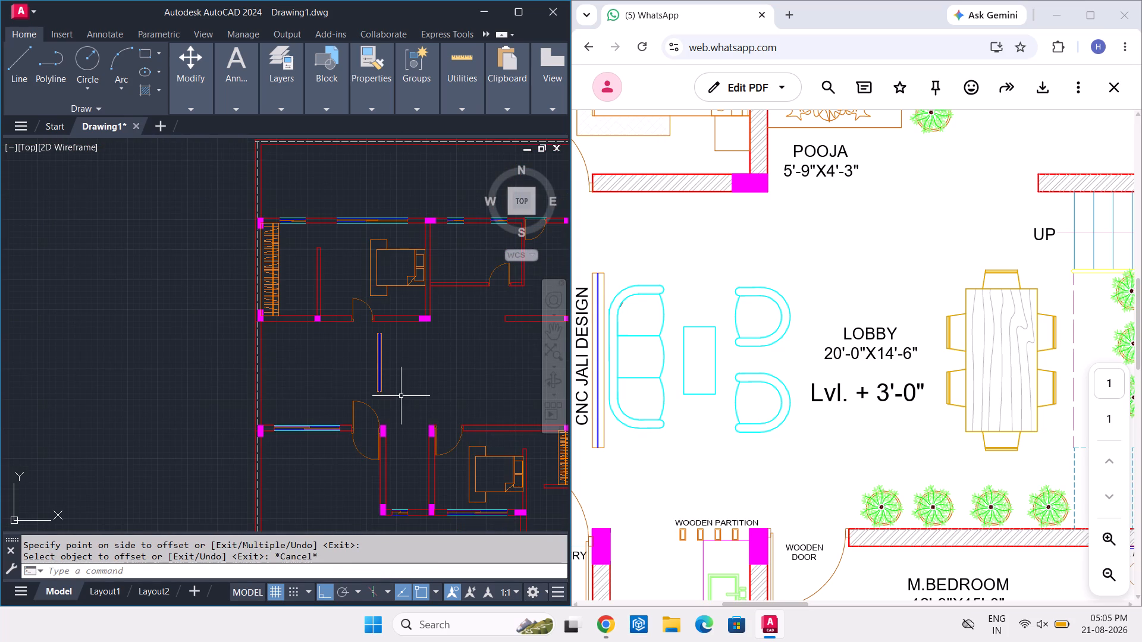
pyautogui.scroll(-4, 812, 459)
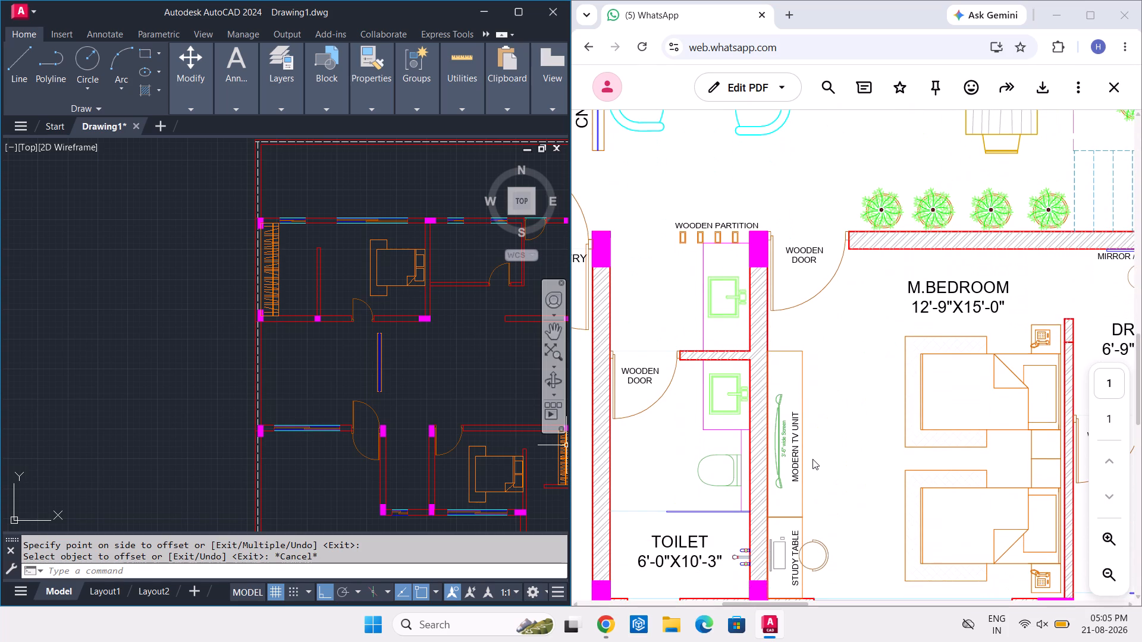
pyautogui.scroll(-1, 812, 459)
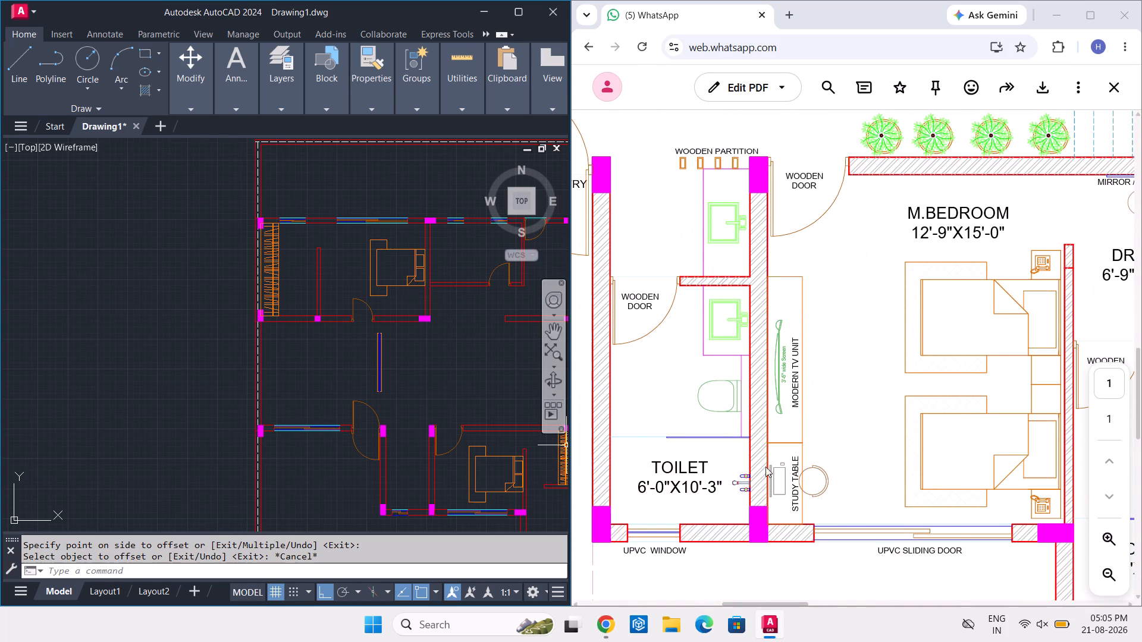
pyautogui.scroll(-6, 765, 443)
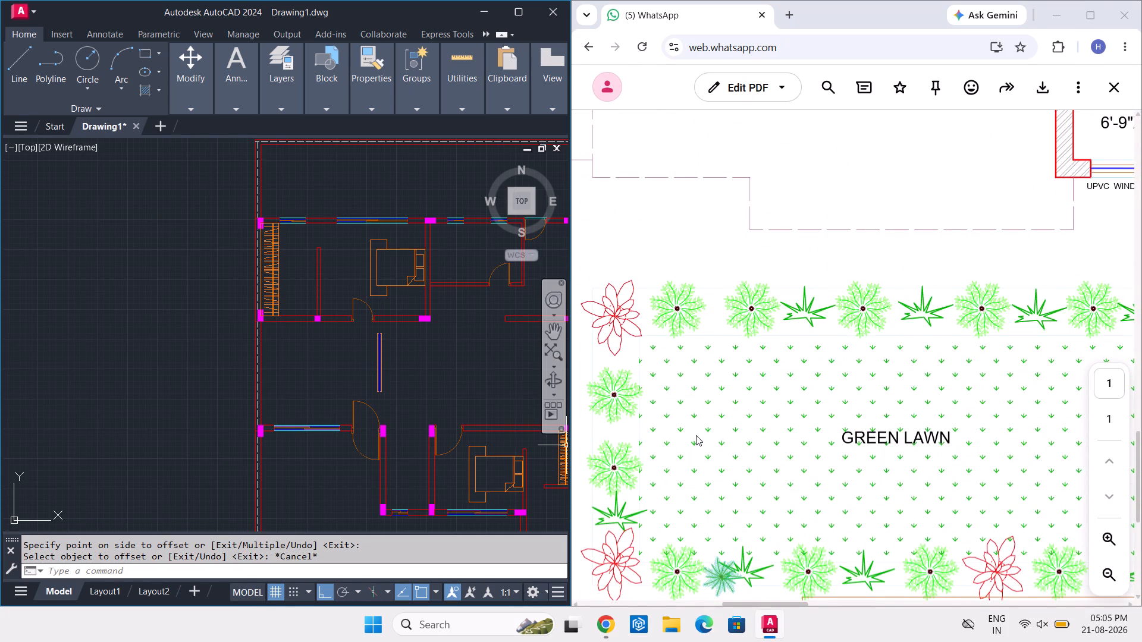
pyautogui.scroll(2, 696, 435)
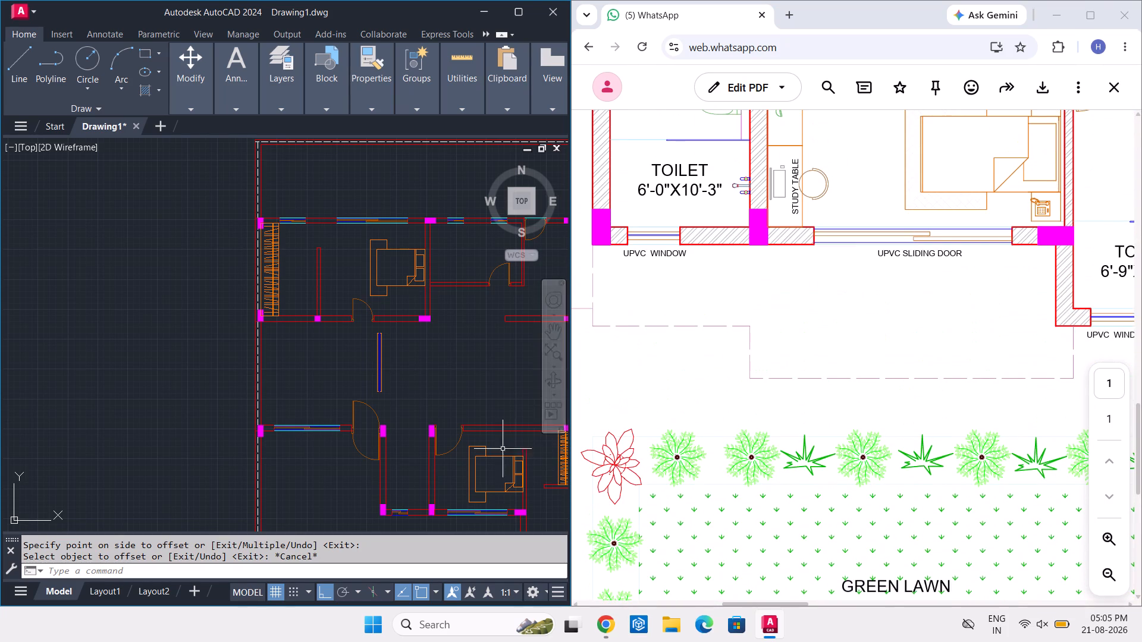
pyautogui.moveTo(490, 443); pyautogui.dragTo(356, 284, button='middle')
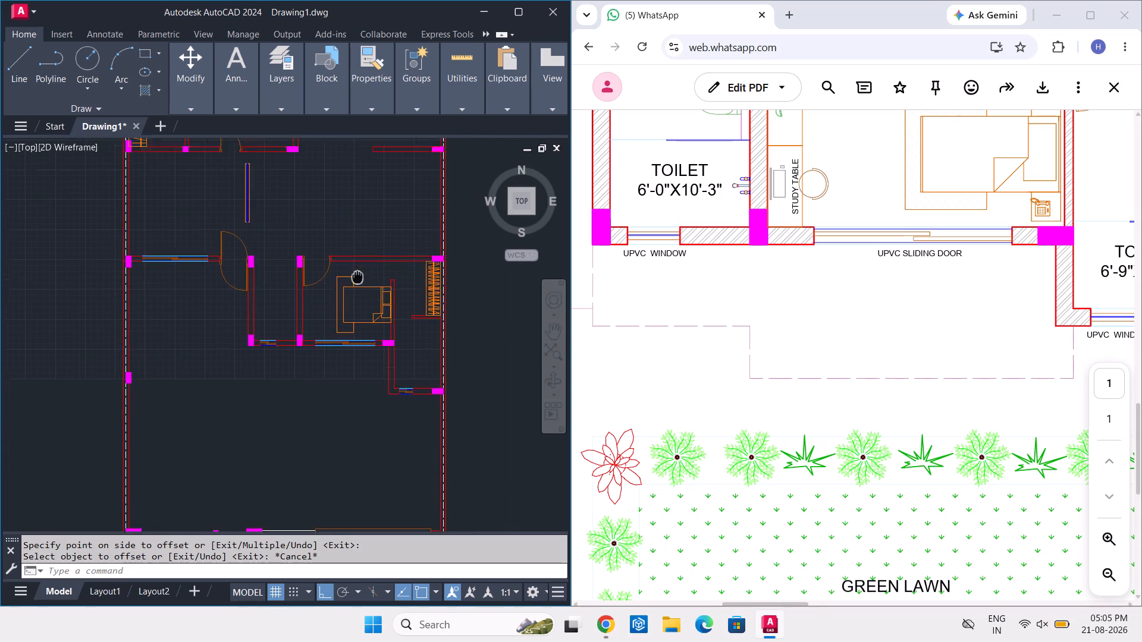
pyautogui.moveTo(356, 284); pyautogui.dragTo(343, 363, button='middle')
pyautogui.scroll(2, 716, 281)
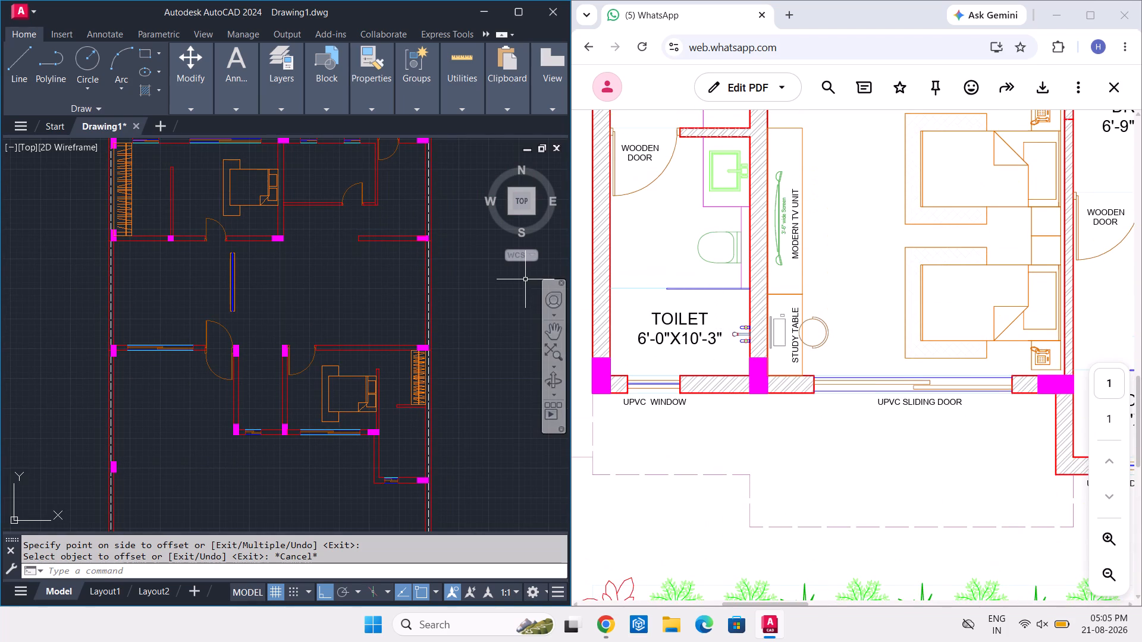
pyautogui.scroll(2, 733, 265)
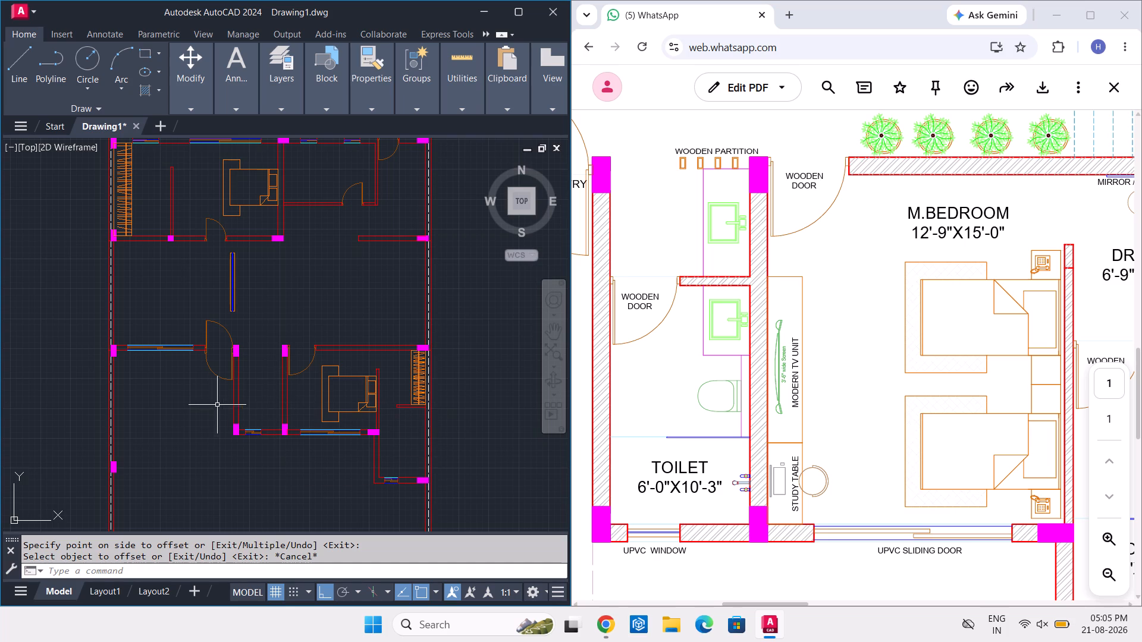
pyautogui.scroll(-2, 234, 399)
pyautogui.moveTo(258, 427); pyautogui.dragTo(283, 354, button='middle')
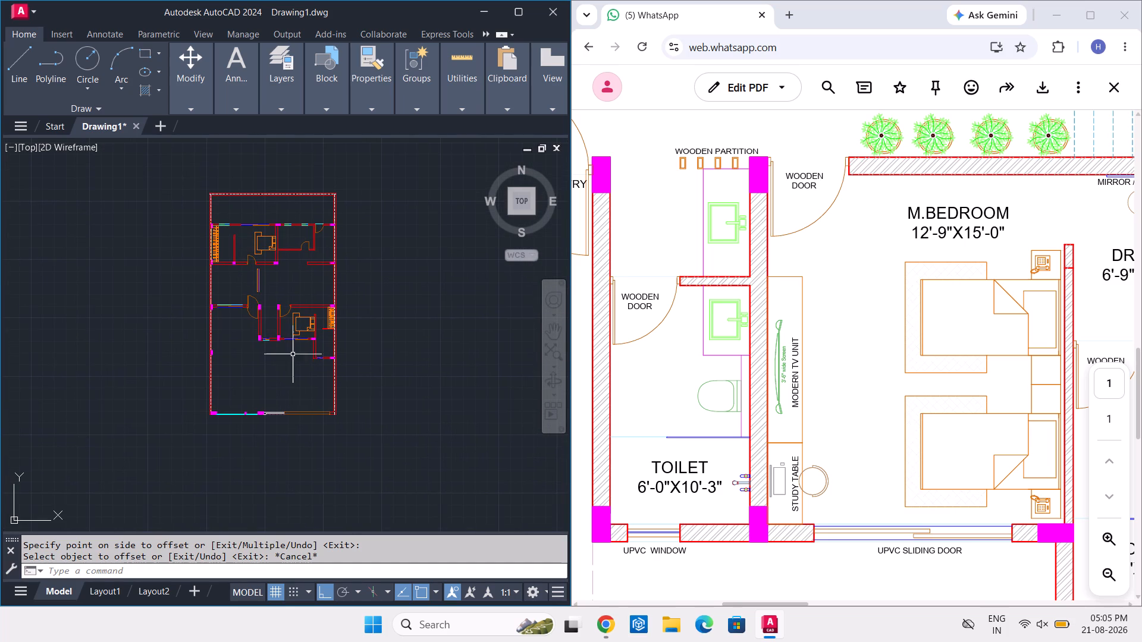
pyautogui.scroll(-4, 740, 389)
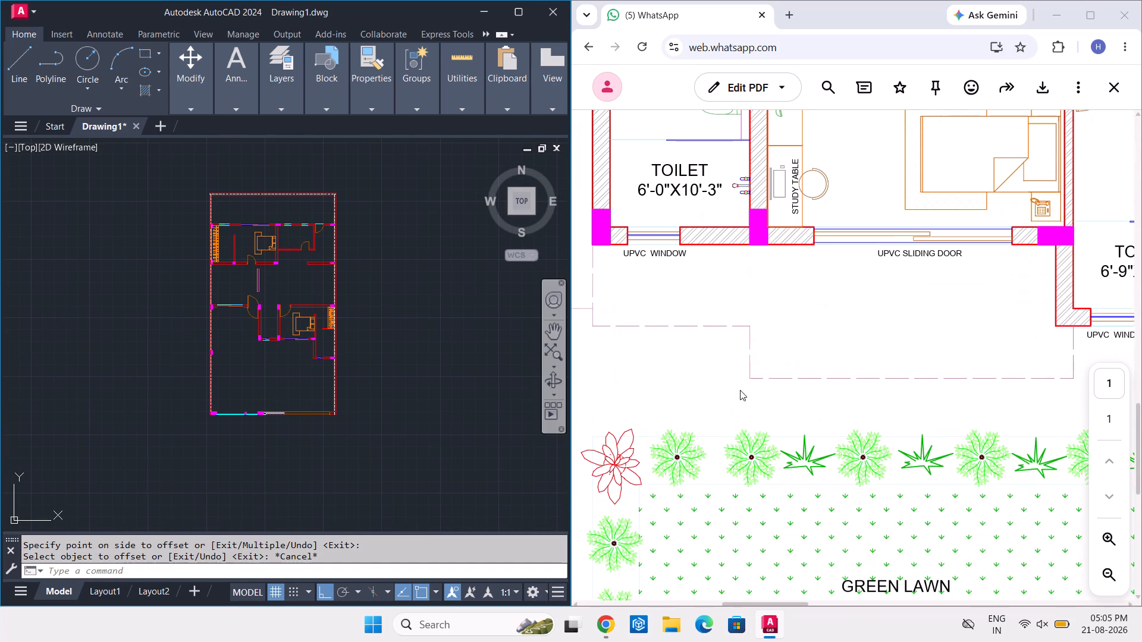
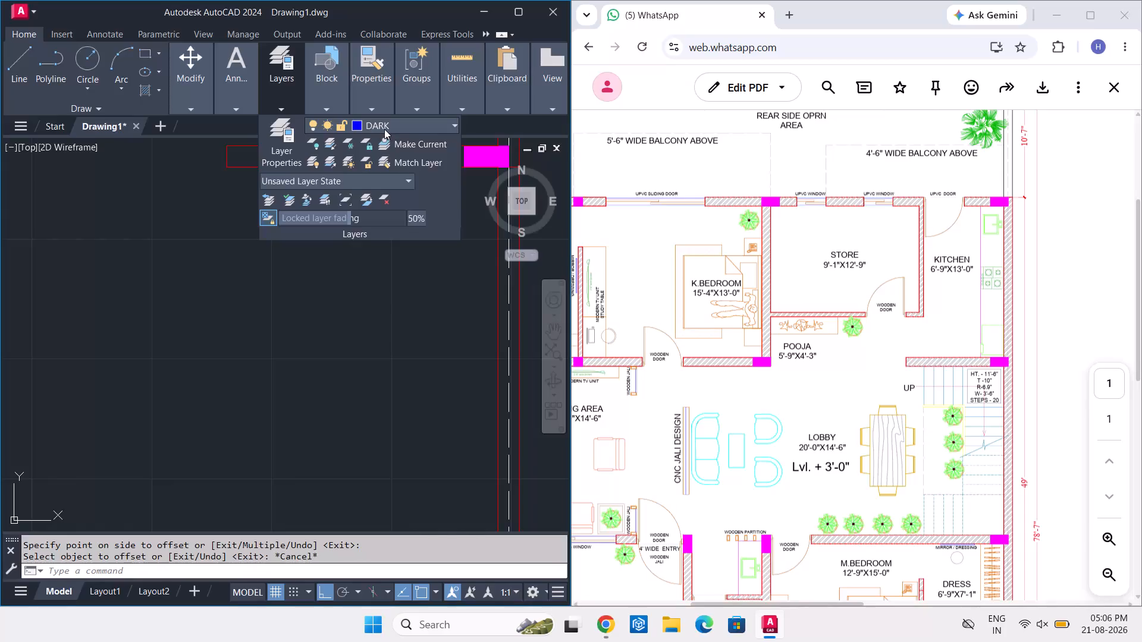
# On the cyan layer, draw a 3' vertical staircase tread line down from the lower face of the wall above the stairs.
pyautogui.click(410, 316)
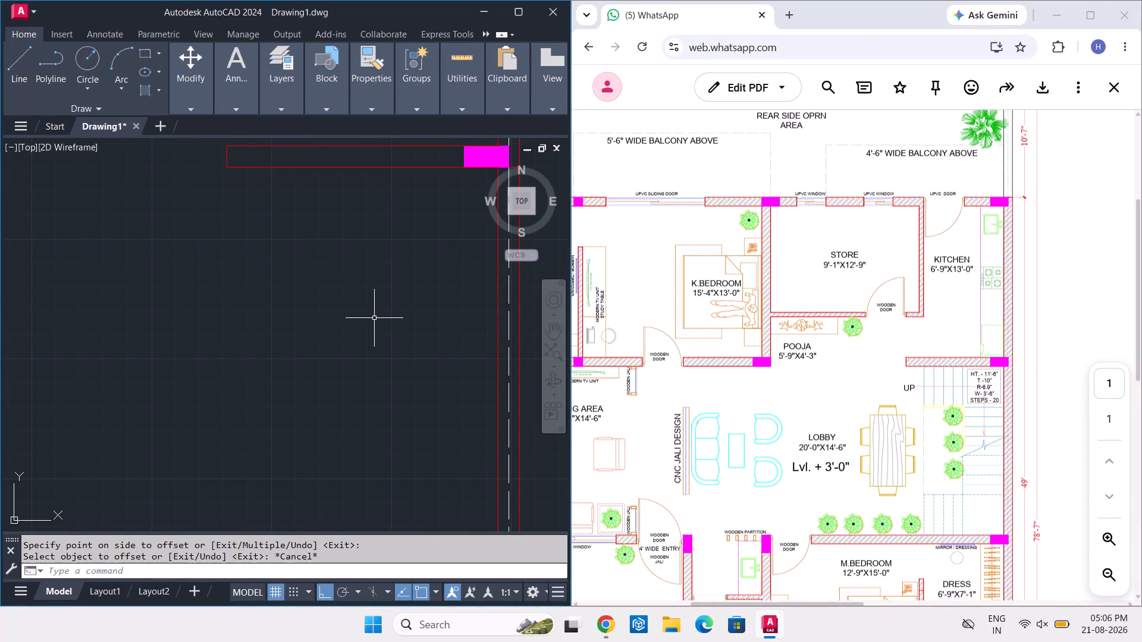
pyautogui.write('L')
pyautogui.press('space')
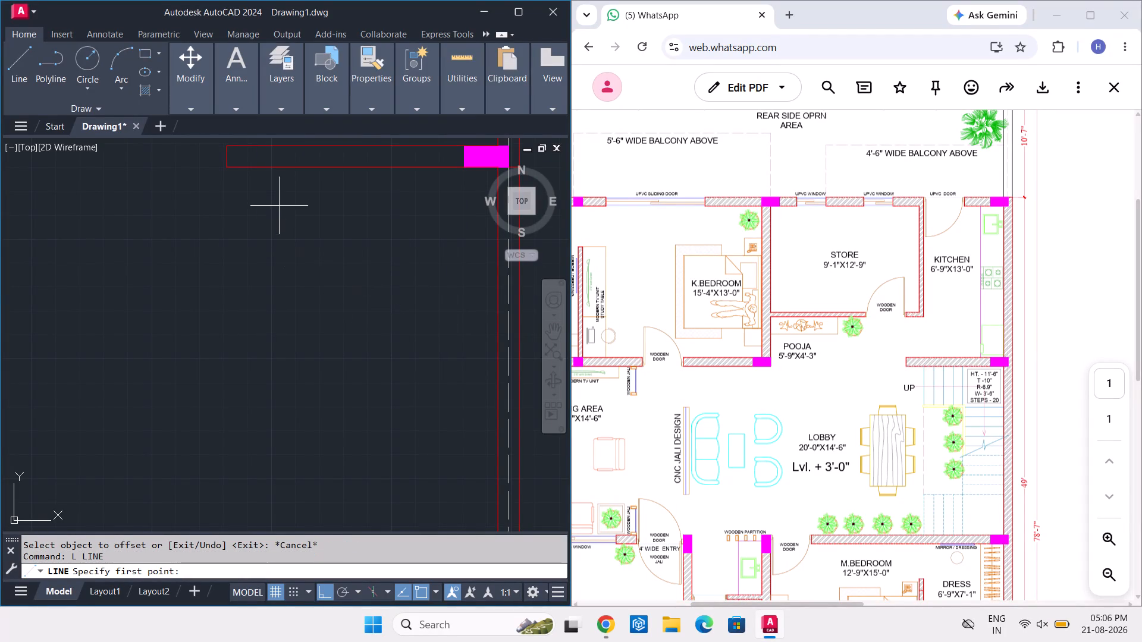
pyautogui.click(274, 168)
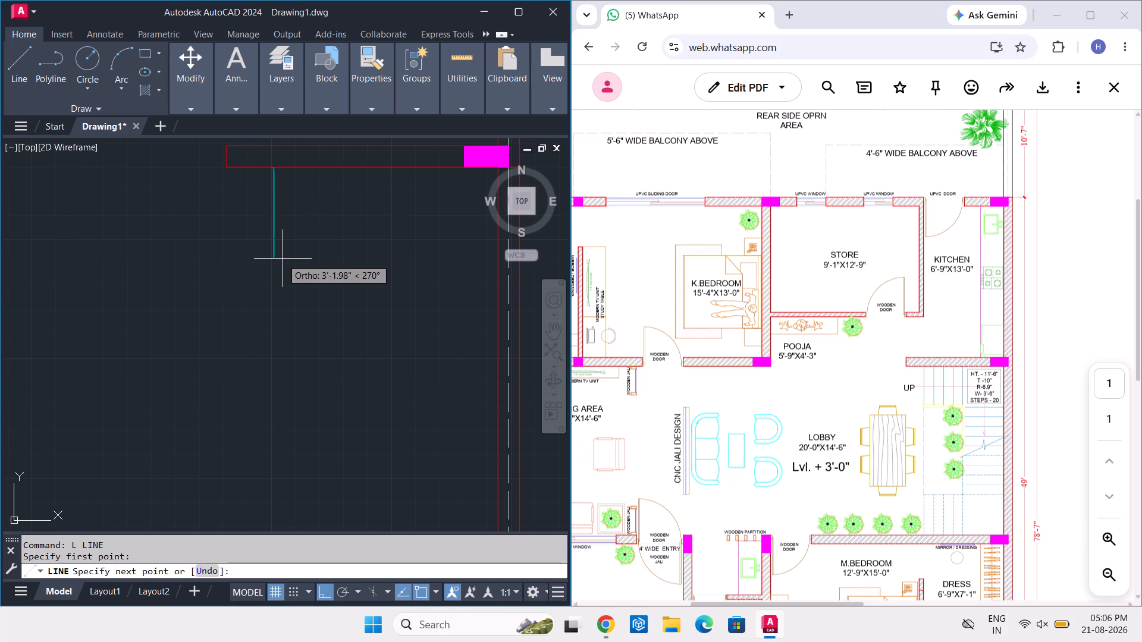
pyautogui.write("3'")
pyautogui.press('Return')
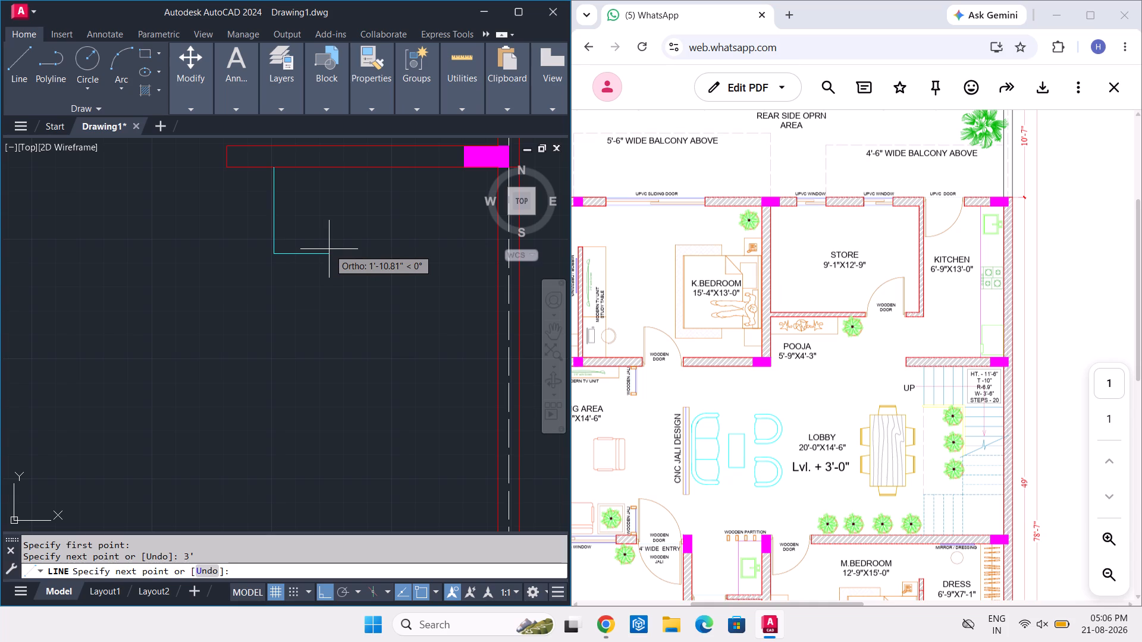
pyautogui.press('Escape')
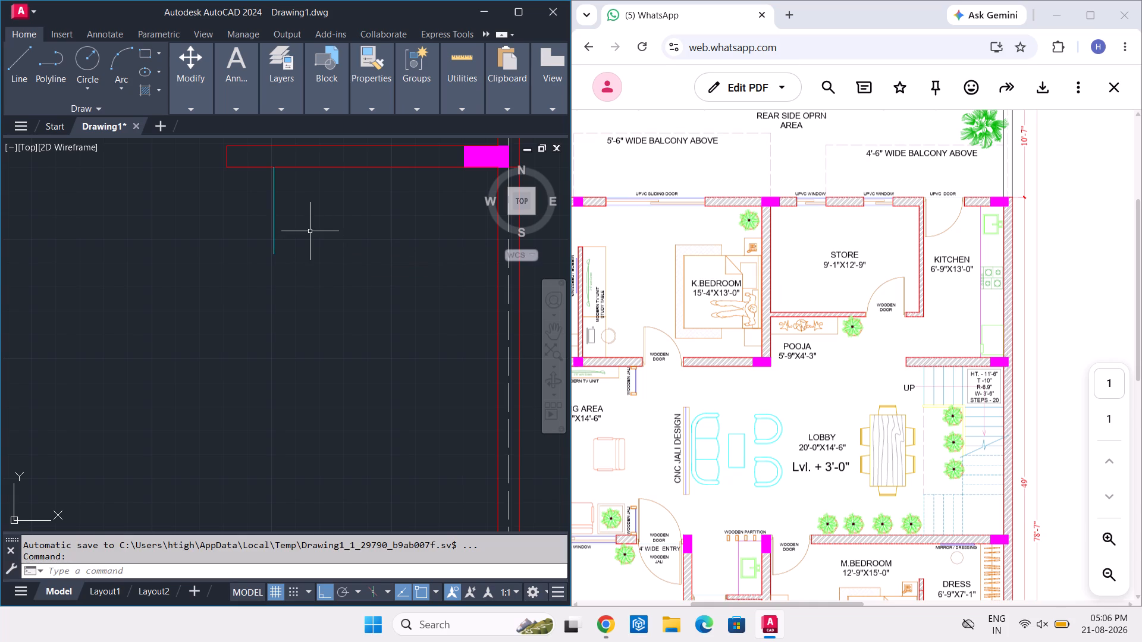
# Copy the 3' tread line rightward as an array of 5 items spaced 1' apart.
pyautogui.click(296, 232)
pyautogui.click(245, 246)
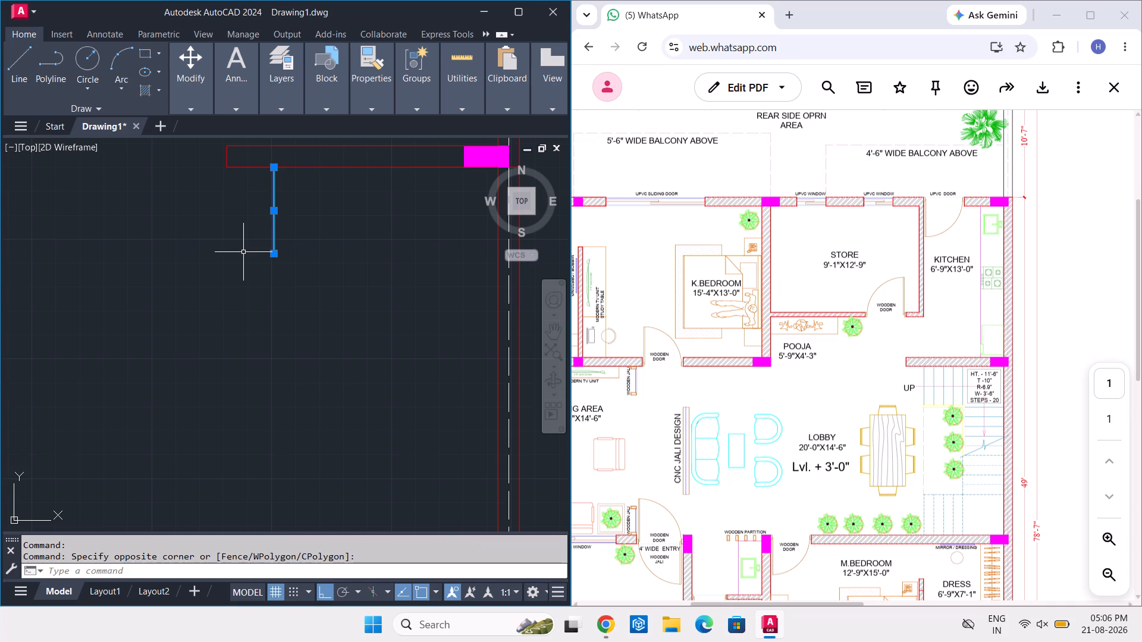
pyautogui.write('CO')
pyautogui.press('space')
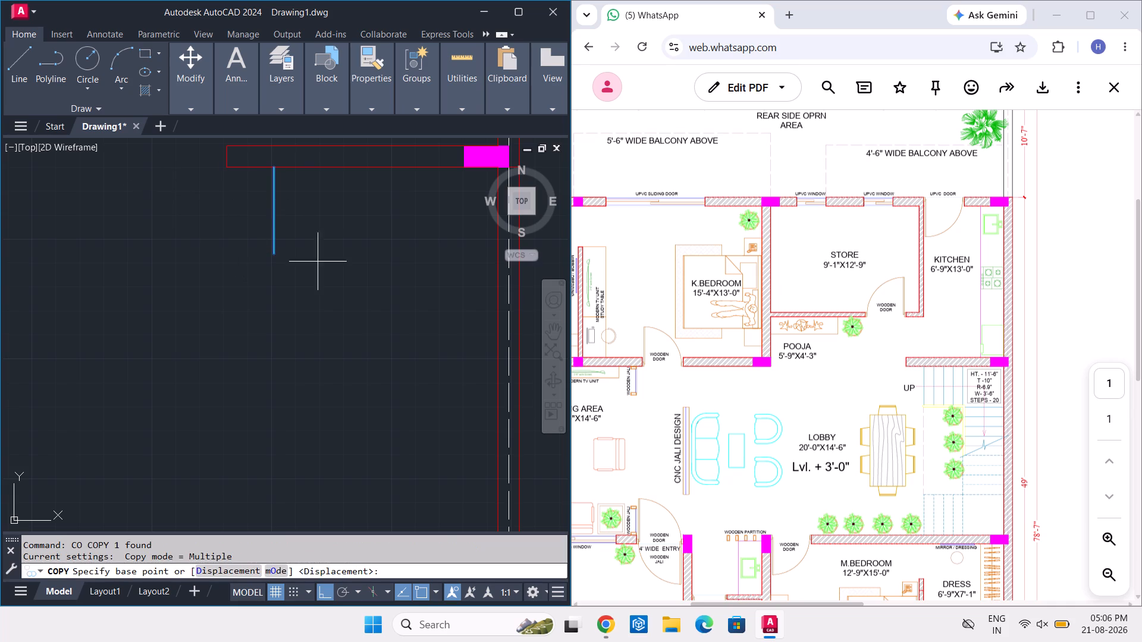
pyautogui.click(274, 253)
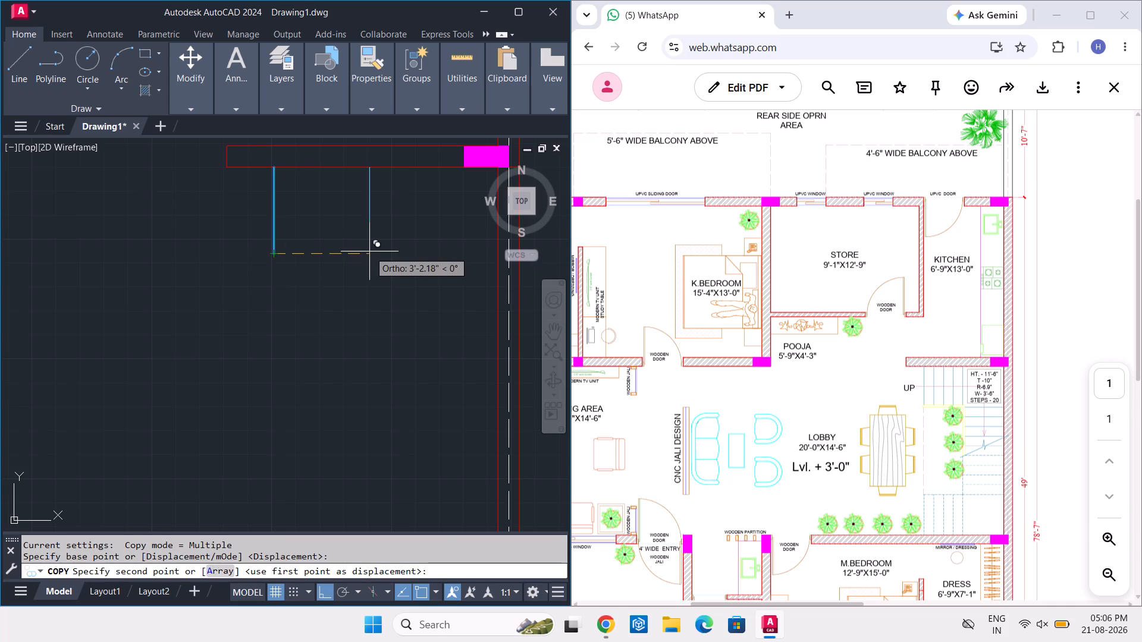
pyautogui.write('A 5')
pyautogui.press('Return')
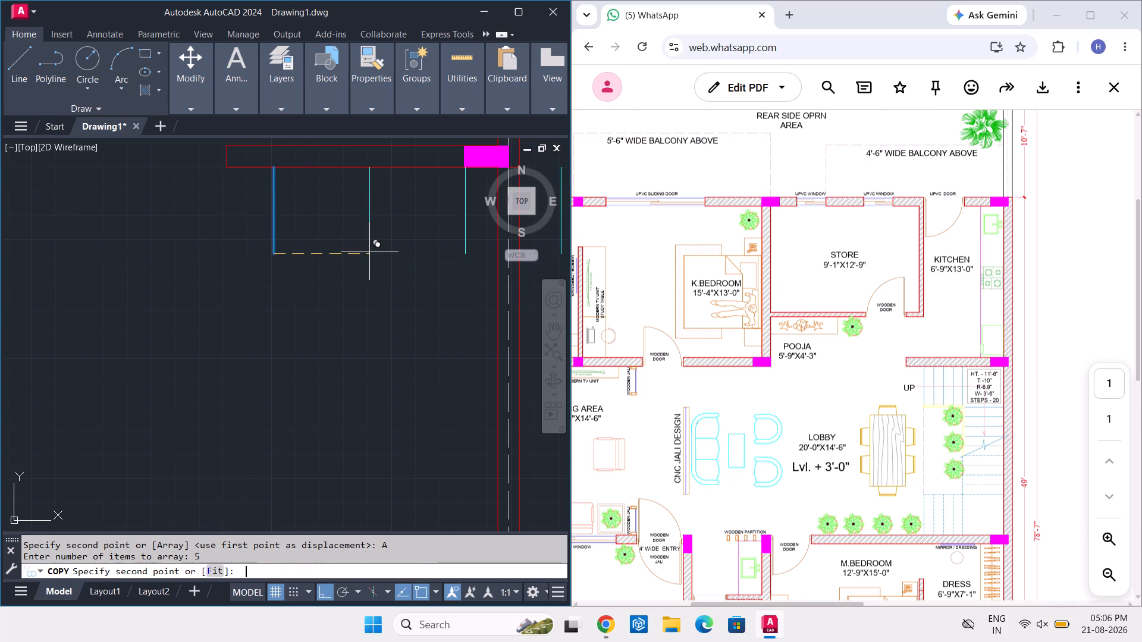
pyautogui.write("1'")
pyautogui.press('Return')
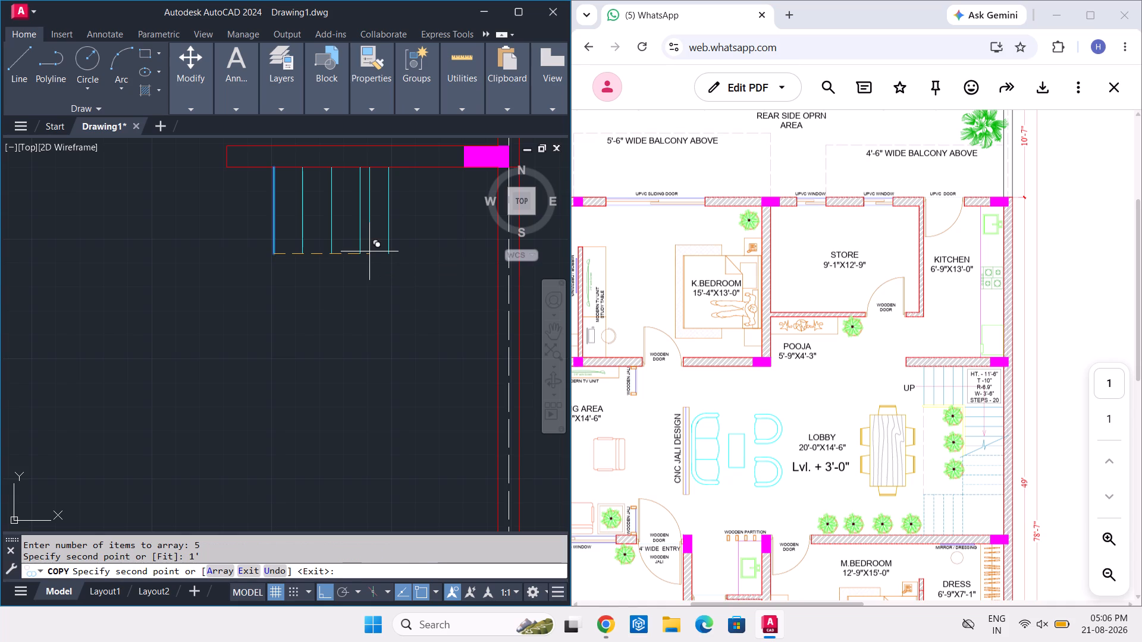
pyautogui.press('Return')
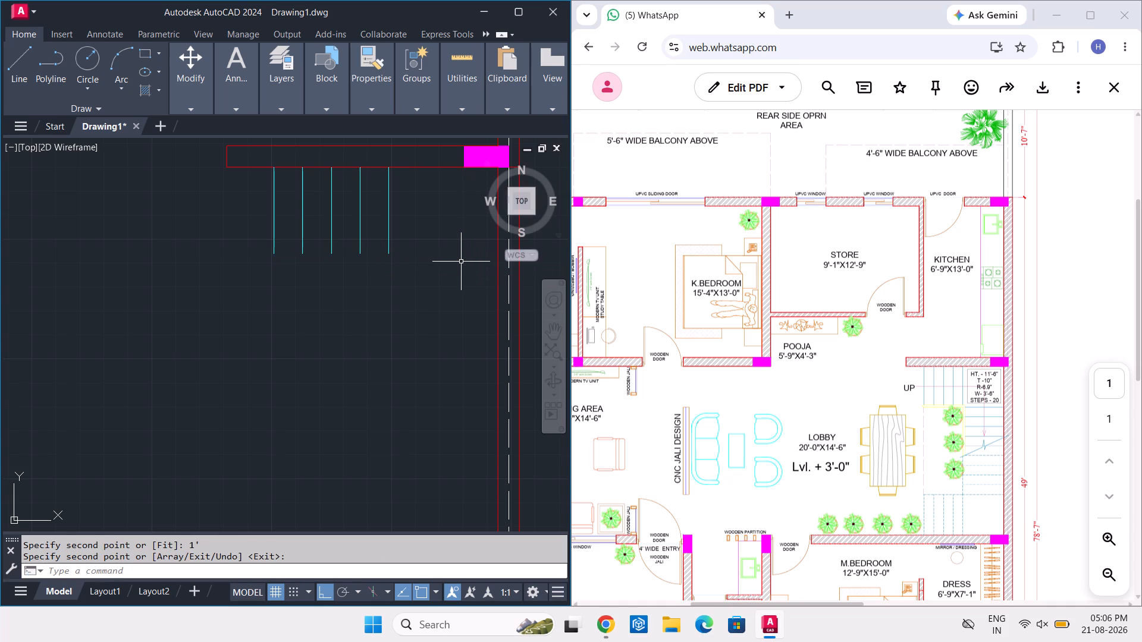
# Draw a horizontal tread line about 3'-9" long from the right outer wall's inner face, just below the vertical treads.
pyautogui.press('l')
pyautogui.press('space')
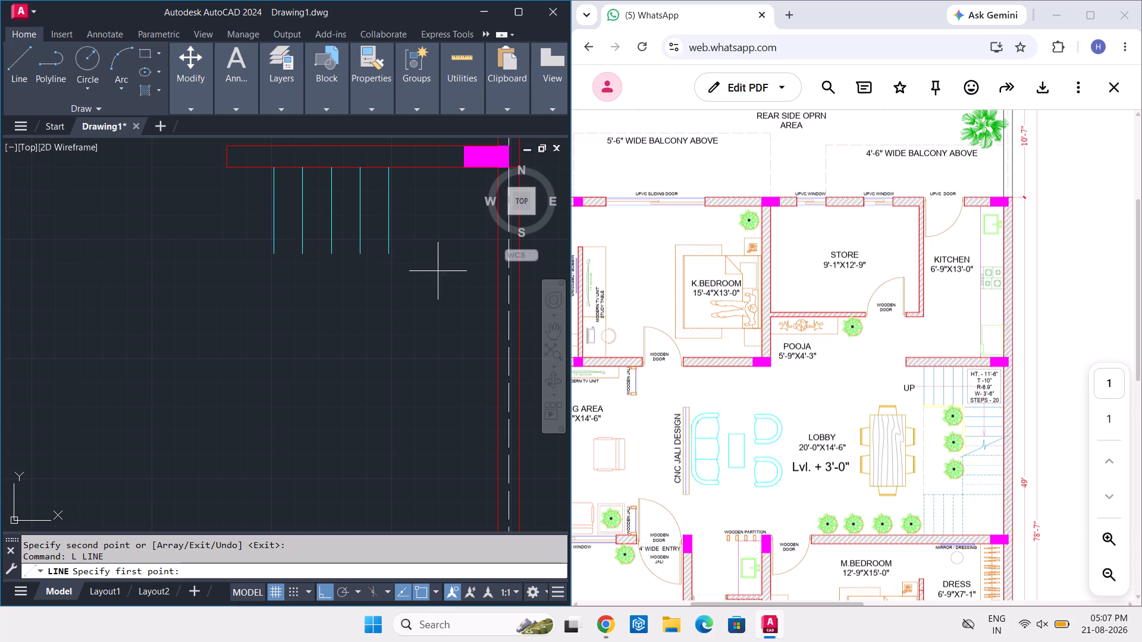
pyautogui.click(497, 266)
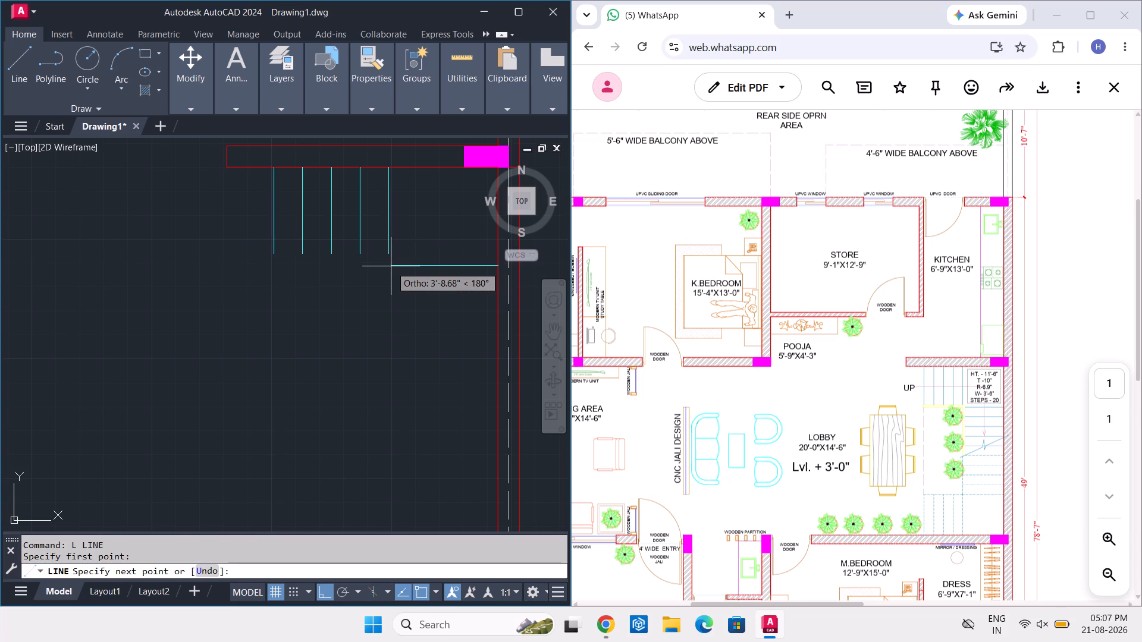
pyautogui.click(391, 266)
pyautogui.press('Escape')
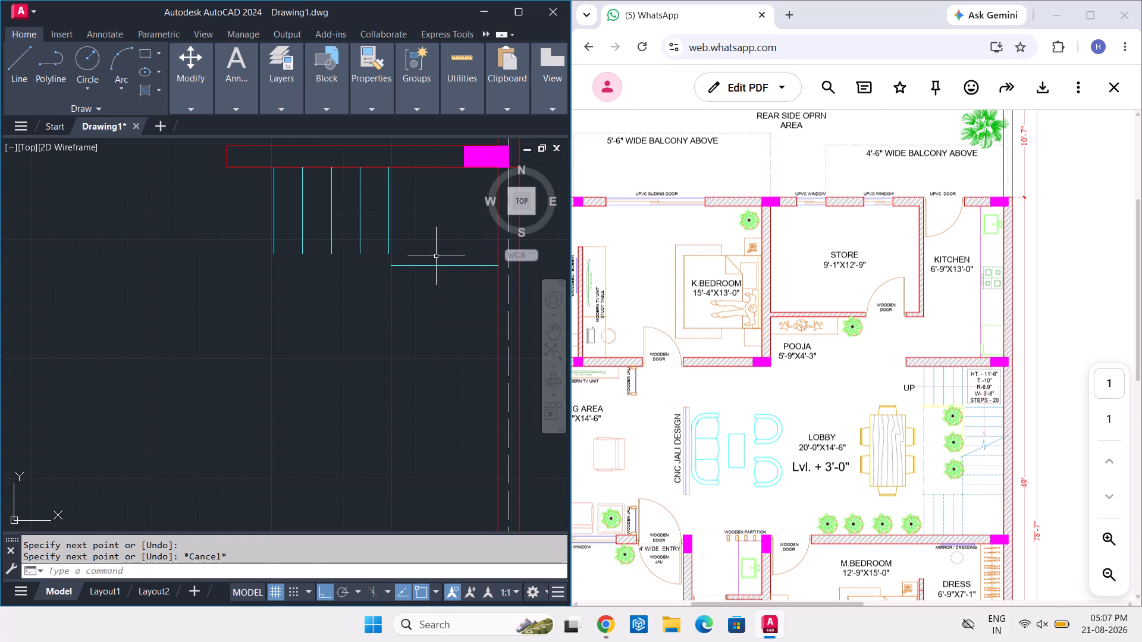
# Copy the horizontal tread line downward as an array of 10 items spaced 1' apart.
pyautogui.click(436, 256)
pyautogui.click(426, 281)
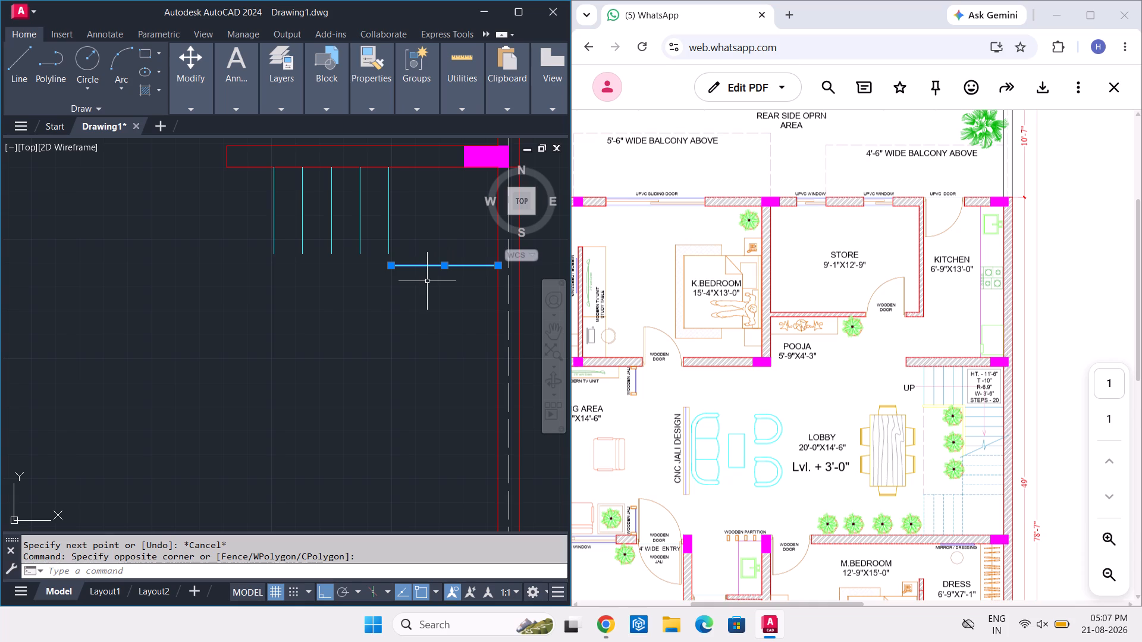
pyautogui.write('CO')
pyautogui.press('space')
pyautogui.press('a')
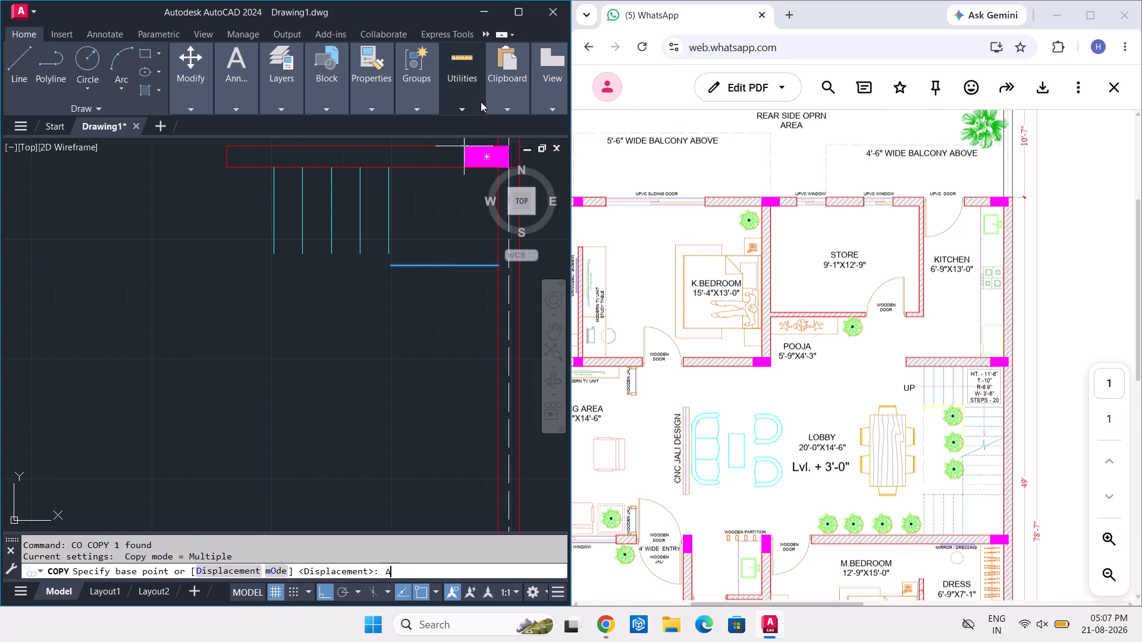
pyautogui.click(497, 263)
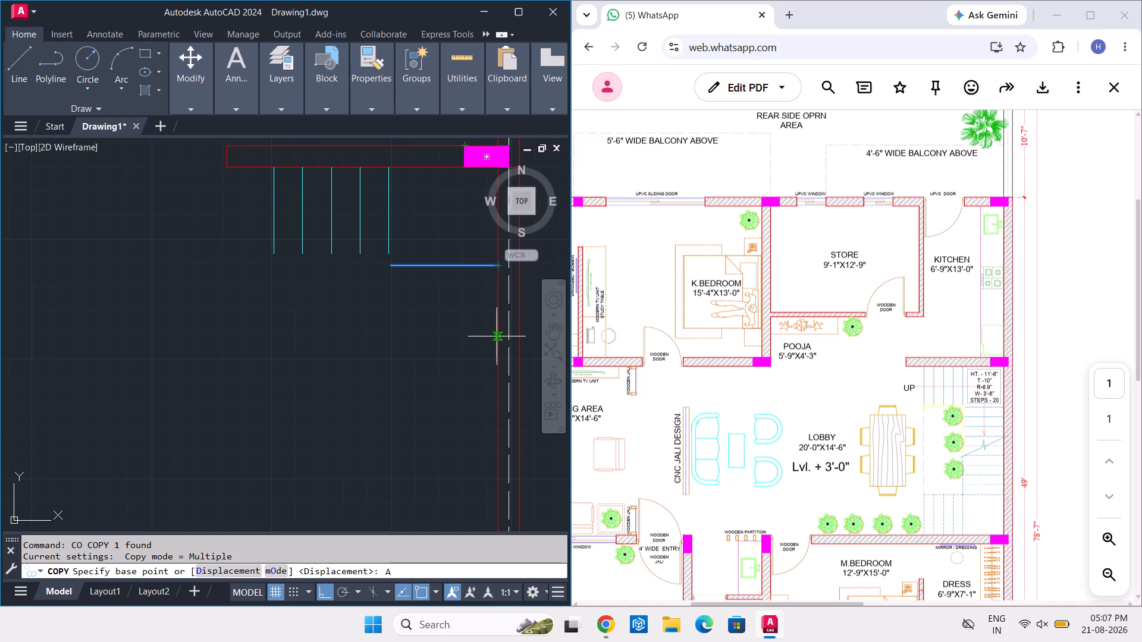
pyautogui.press('Return')
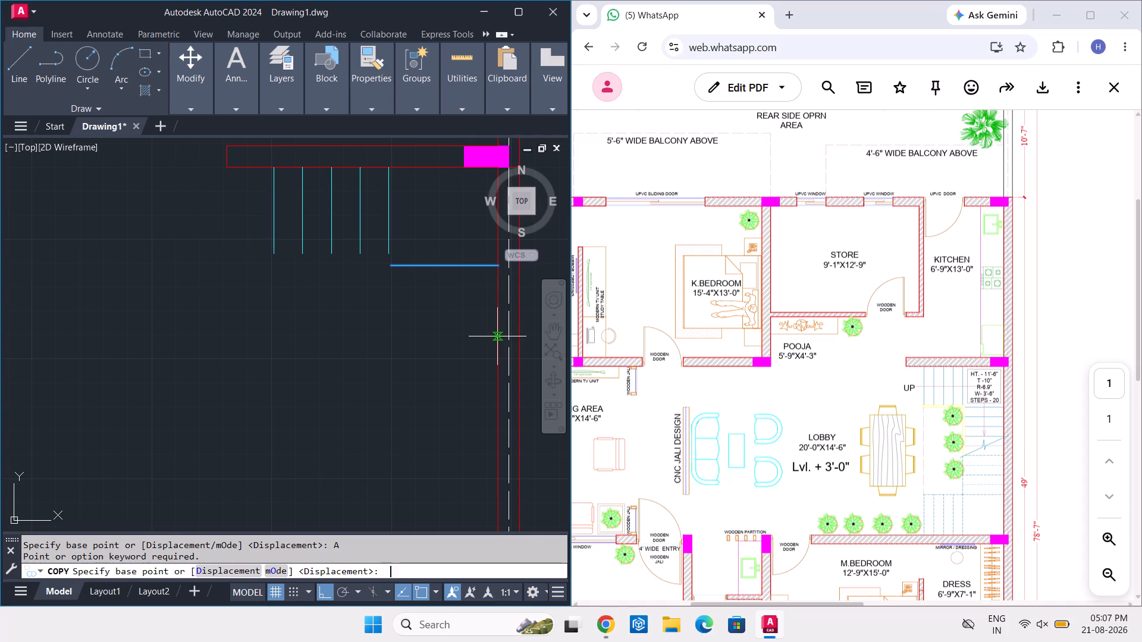
pyautogui.write('10')
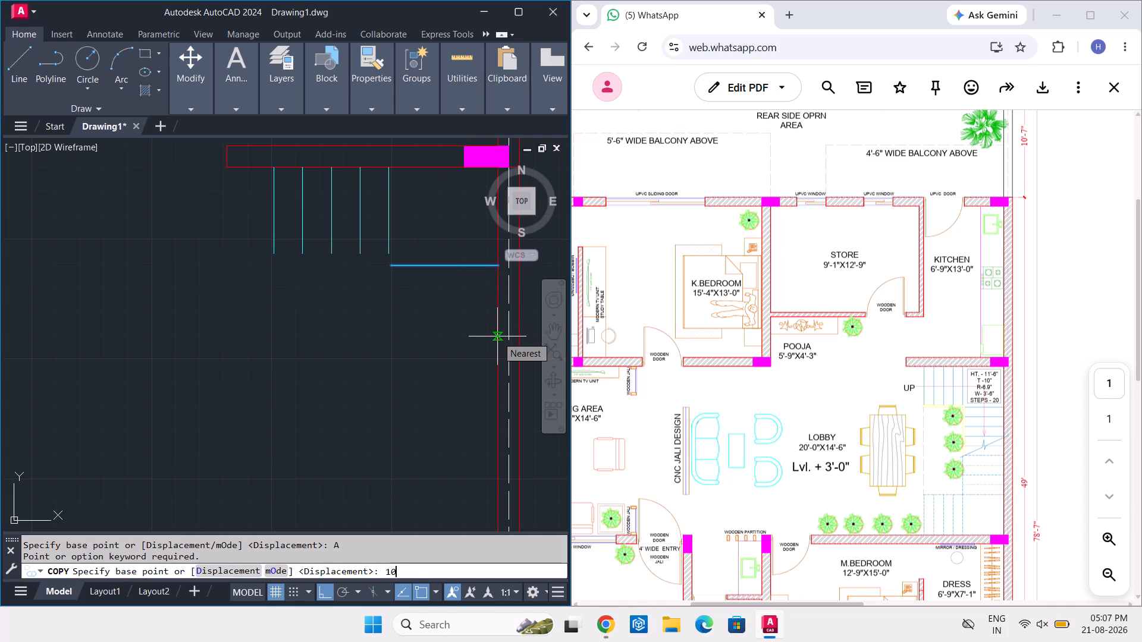
pyautogui.press('Return')
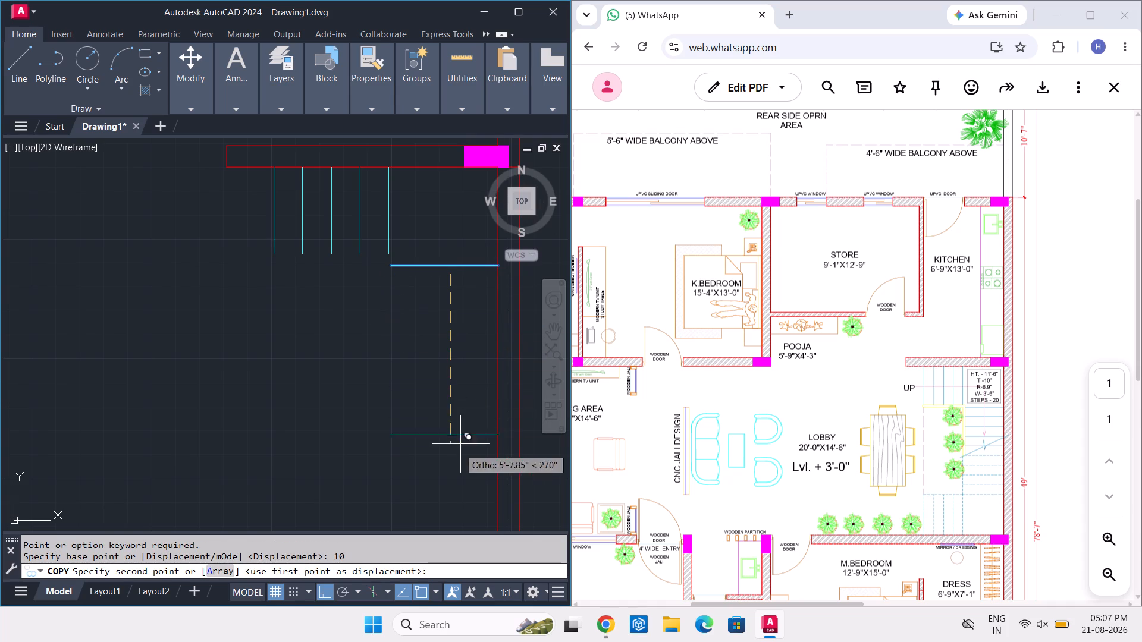
pyautogui.scroll(-3, 418, 377)
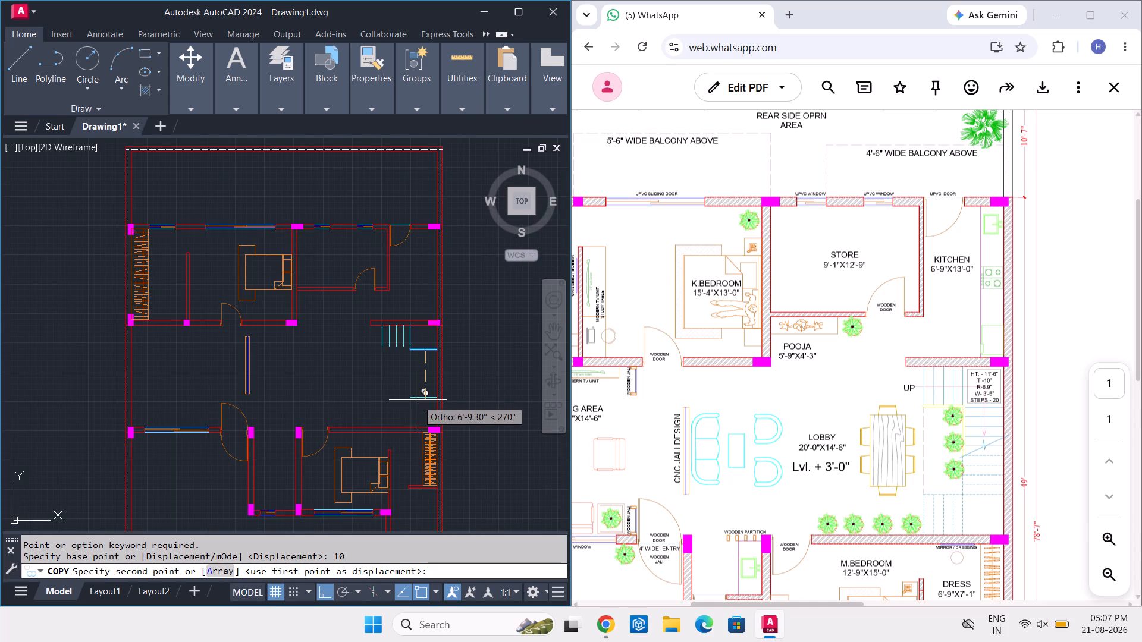
pyautogui.write('A')
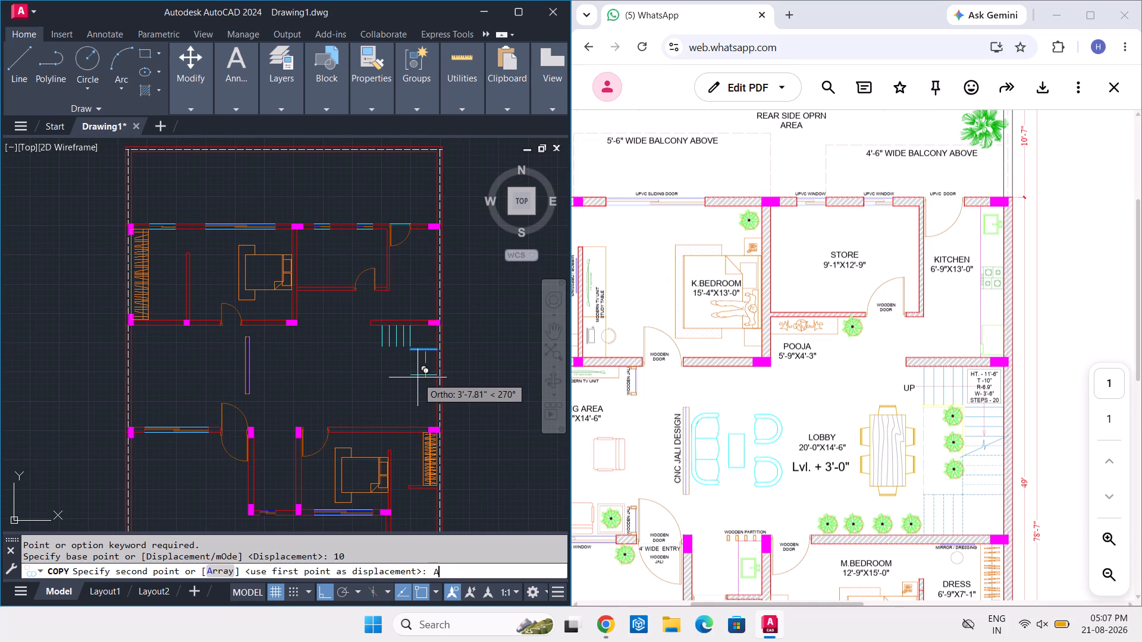
pyautogui.press('space')
pyautogui.write('10')
pyautogui.press('Return')
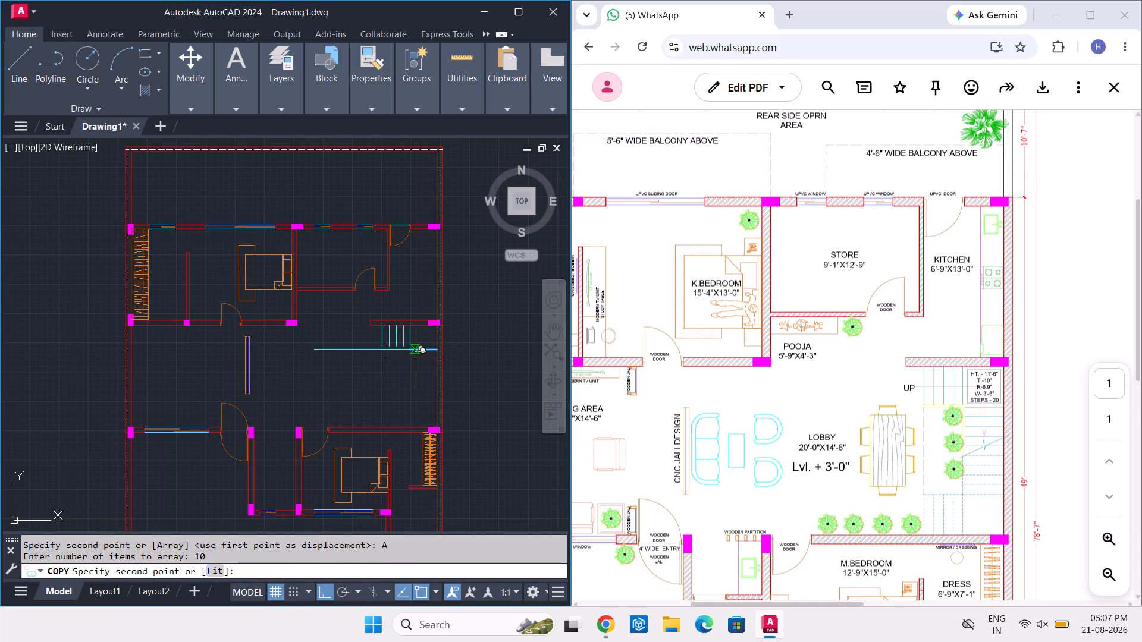
pyautogui.write("1'")
pyautogui.press('Return')
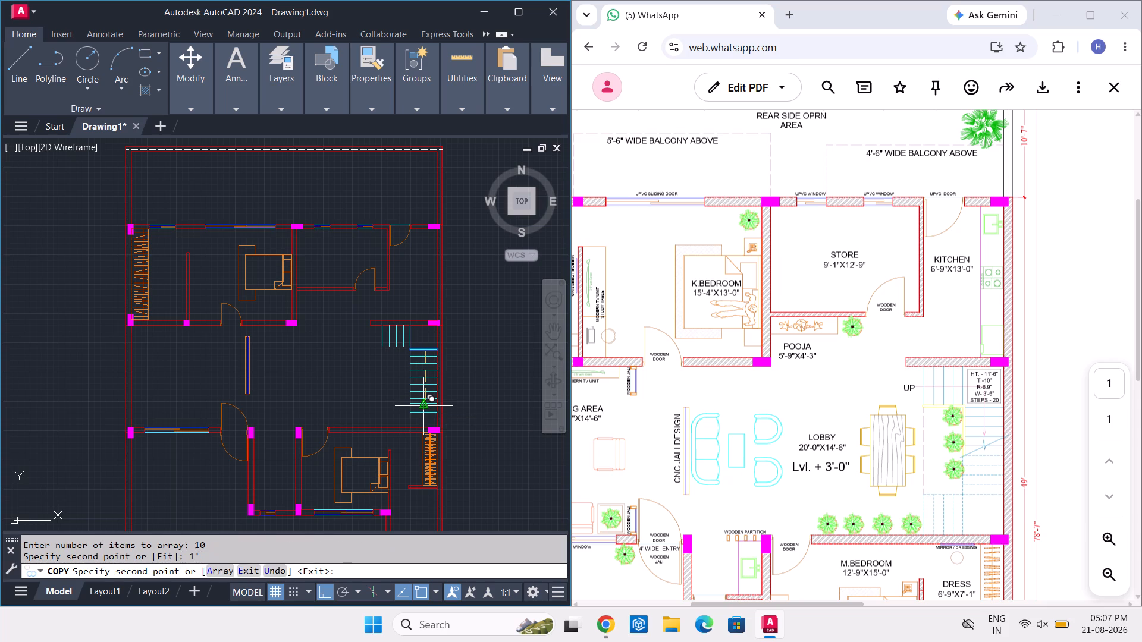
pyautogui.press('Return')
# Delete the three lowest horizontal tread lines of the staircase.
pyautogui.moveTo(412, 420); pyautogui.dragTo(412, 389, button='middle')
pyautogui.scroll(3, 412, 401)
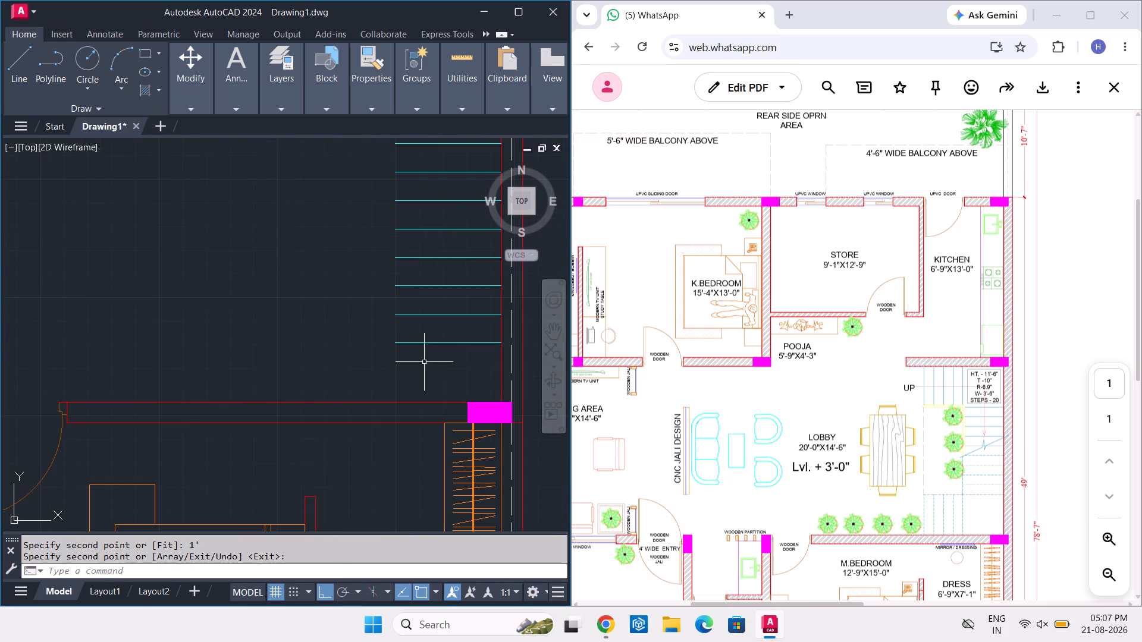
pyautogui.click(456, 304)
pyautogui.click(423, 360)
pyautogui.click(453, 278)
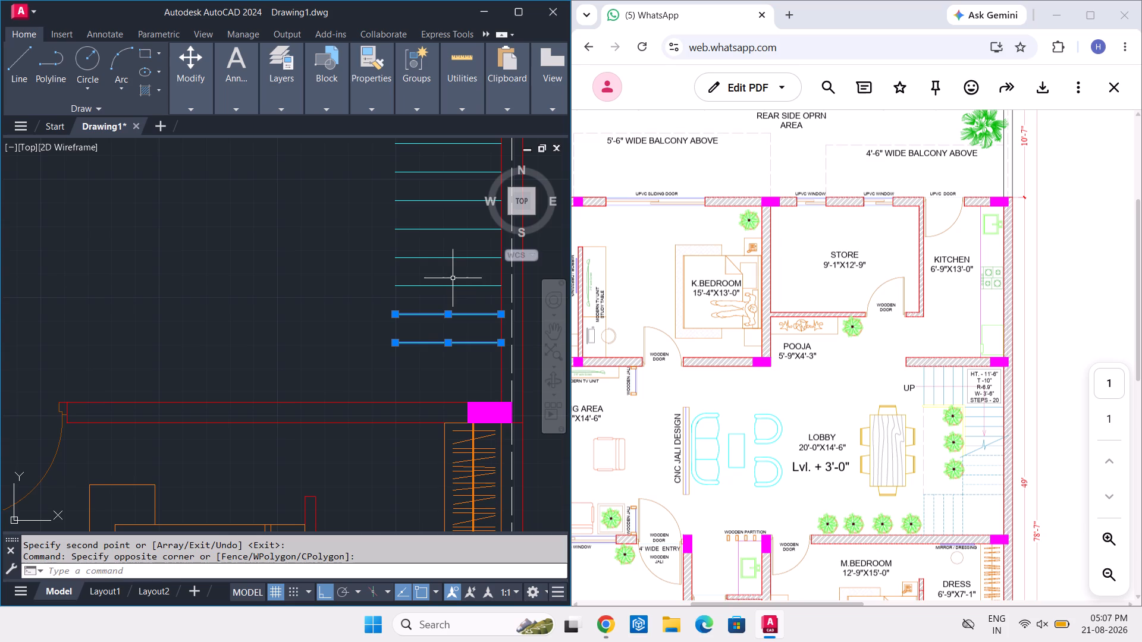
pyautogui.click(438, 298)
pyautogui.press('Delete')
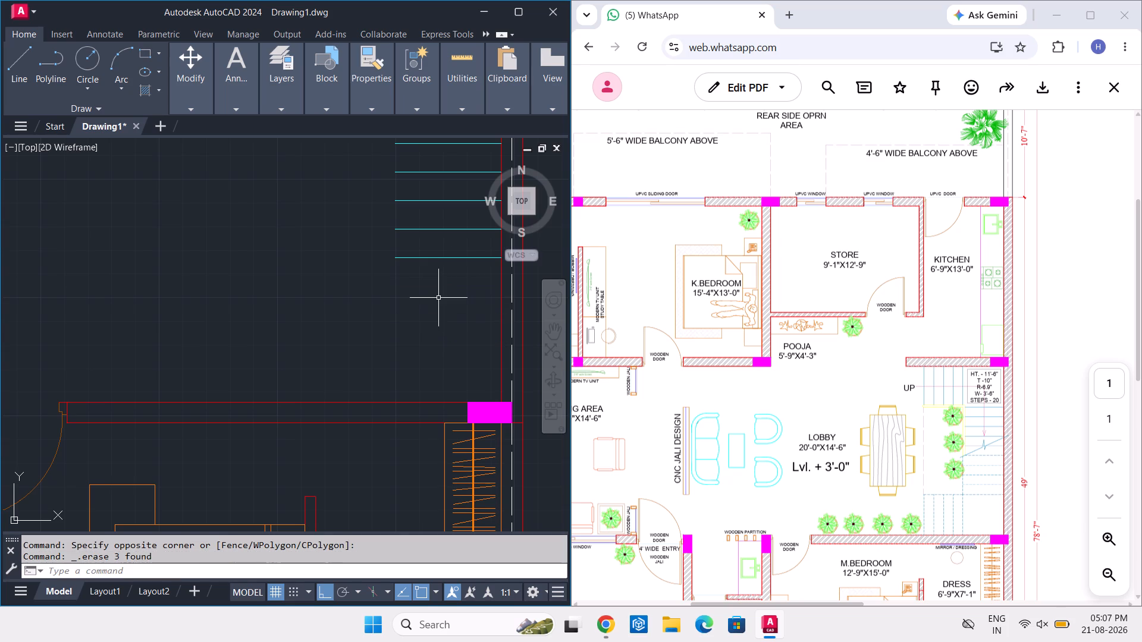
# Copy the lowest remaining horizontal tread line downward at 1' and 2' distances.
pyautogui.scroll(-1, 438, 298)
pyautogui.moveTo(438, 298); pyautogui.dragTo(435, 333, button='middle')
pyautogui.moveTo(435, 334); pyautogui.dragTo(444, 384, button='middle')
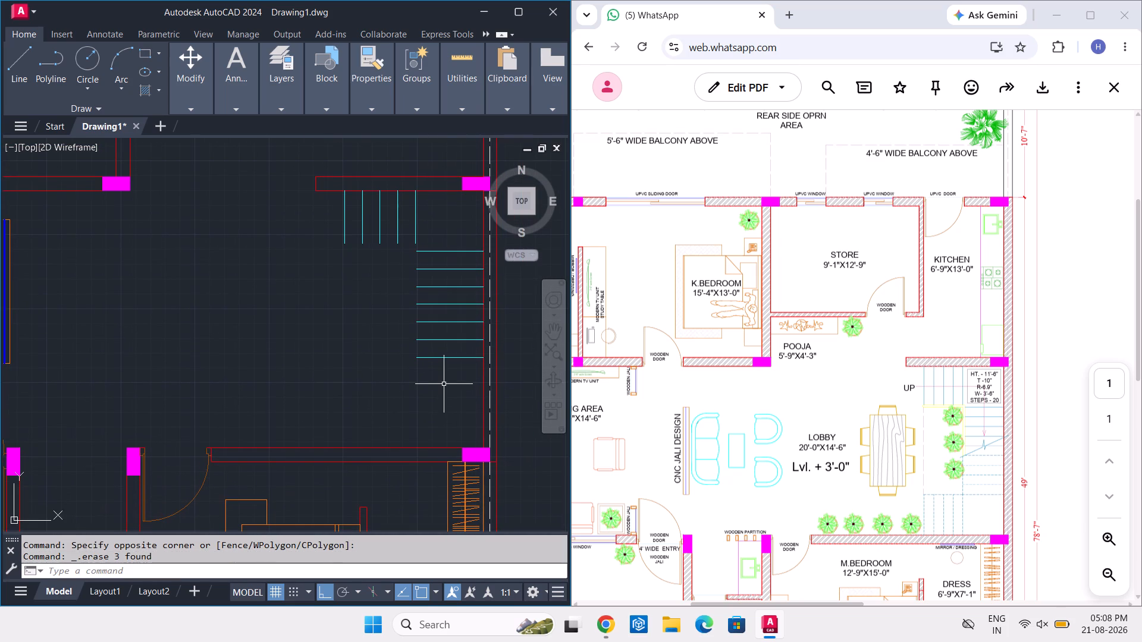
pyautogui.click(450, 357)
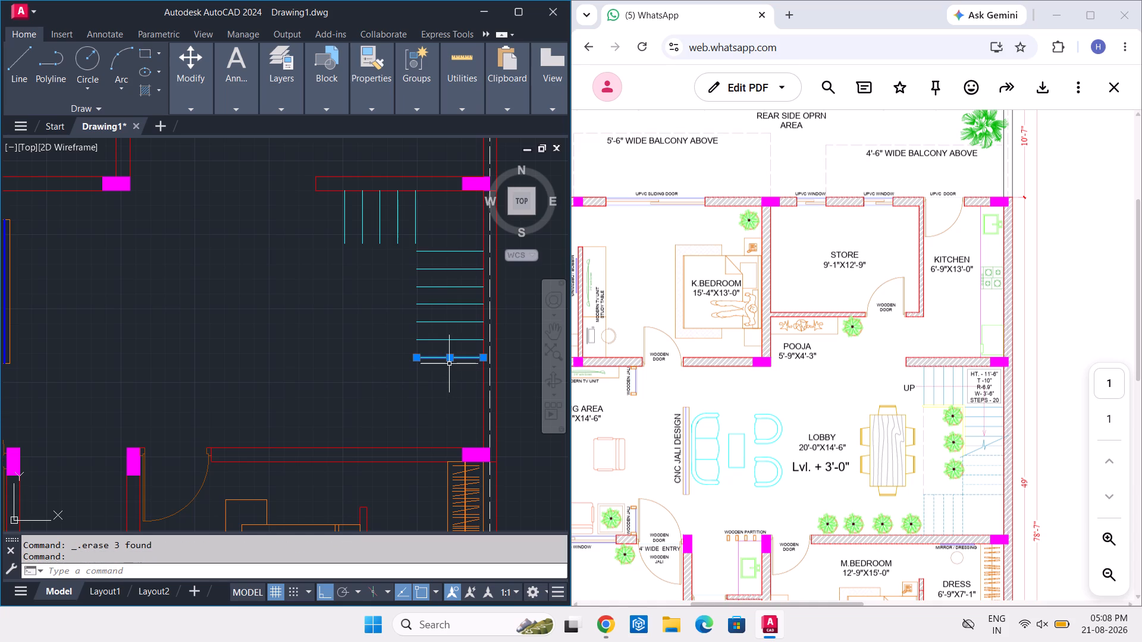
pyautogui.write('CO')
pyautogui.press('space')
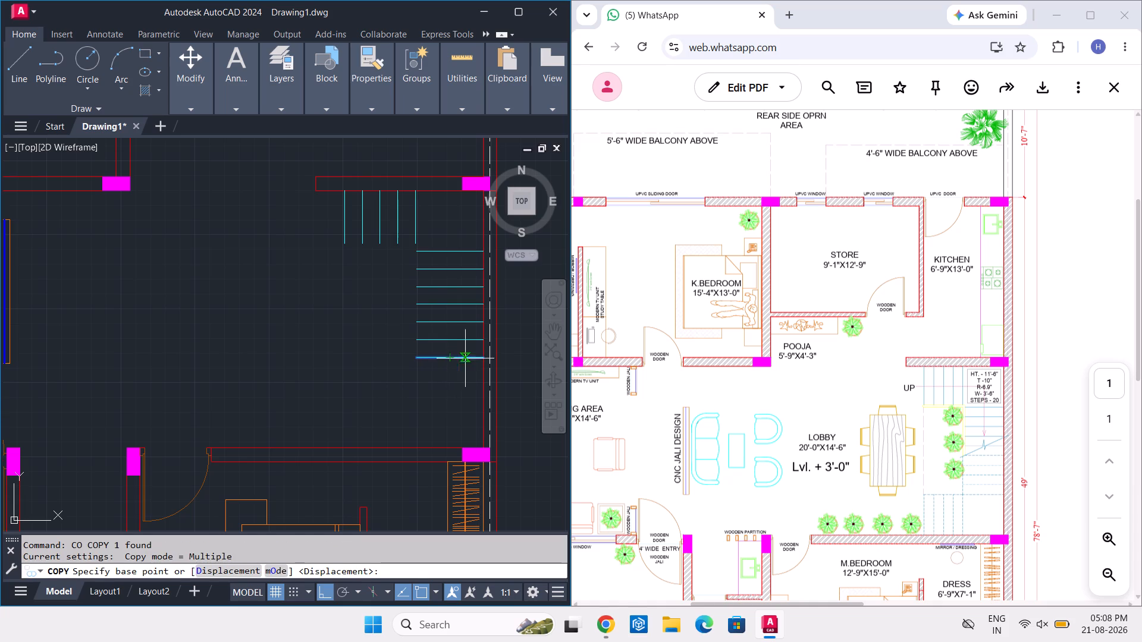
pyautogui.click(482, 359)
pyautogui.write("1'")
pyautogui.press('Return')
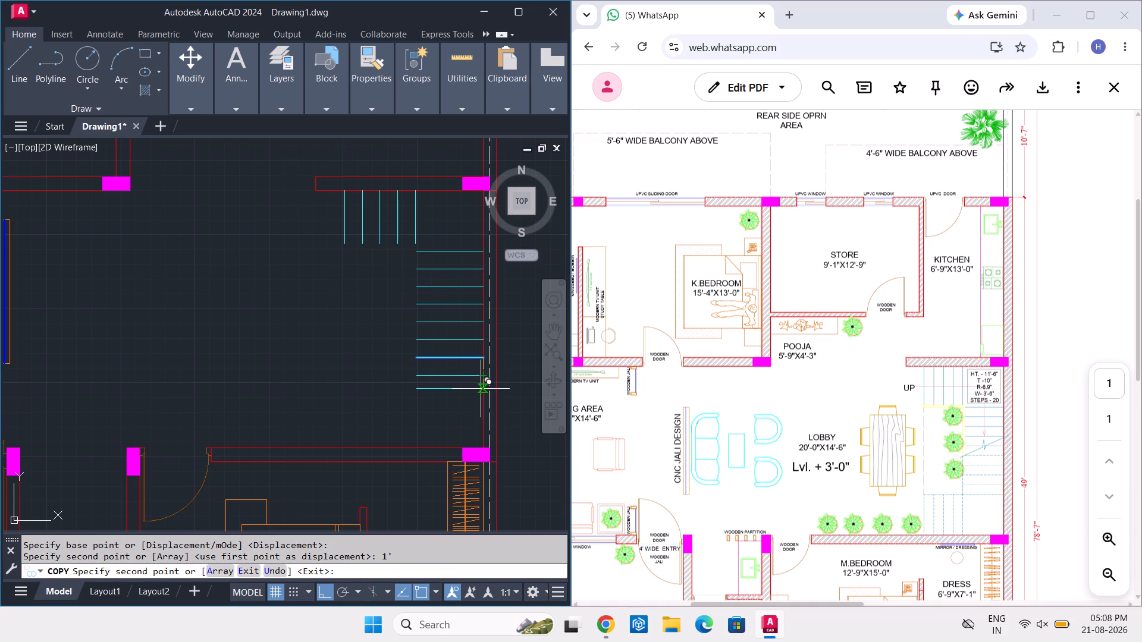
pyautogui.write("1'")
pyautogui.press('Return')
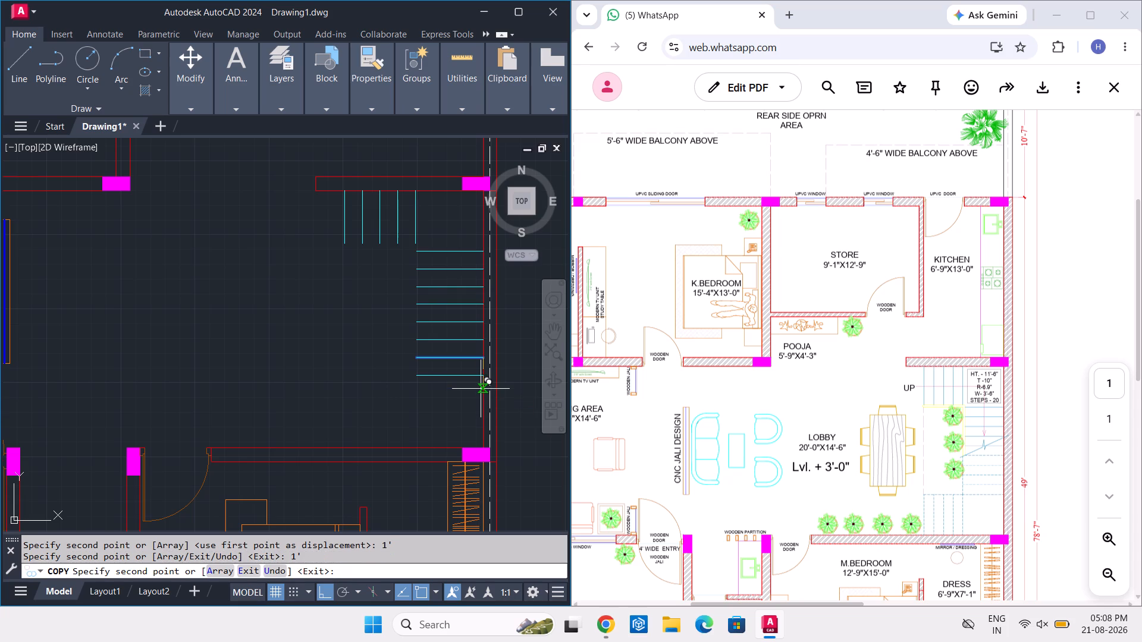
pyautogui.hotkey('ctrl', 'z')
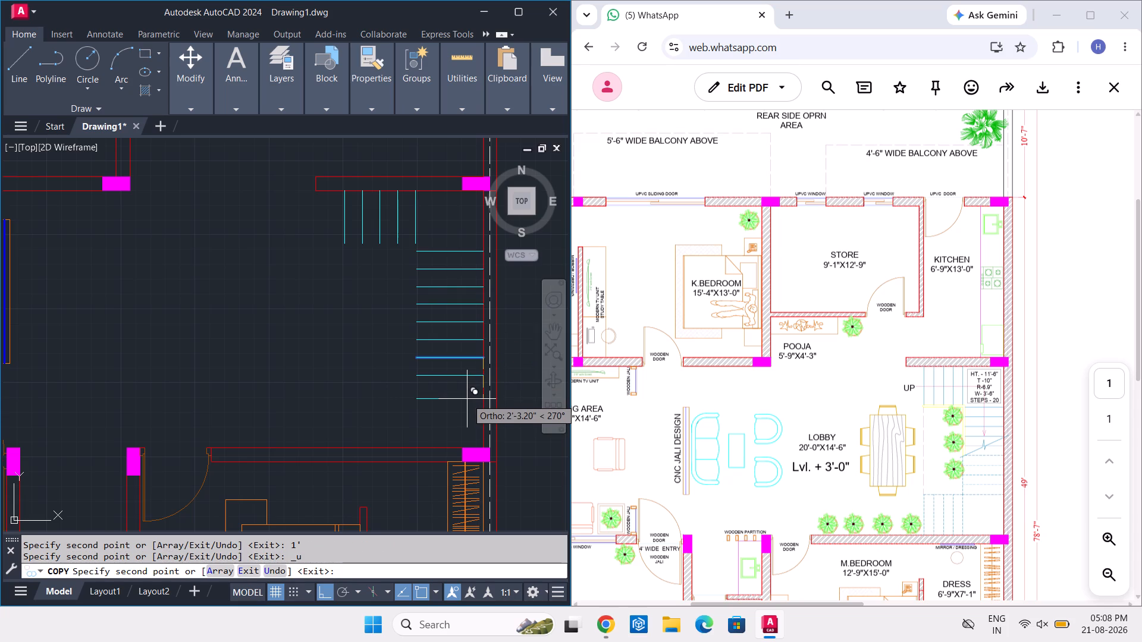
pyautogui.write("2'")
pyautogui.press('Return')
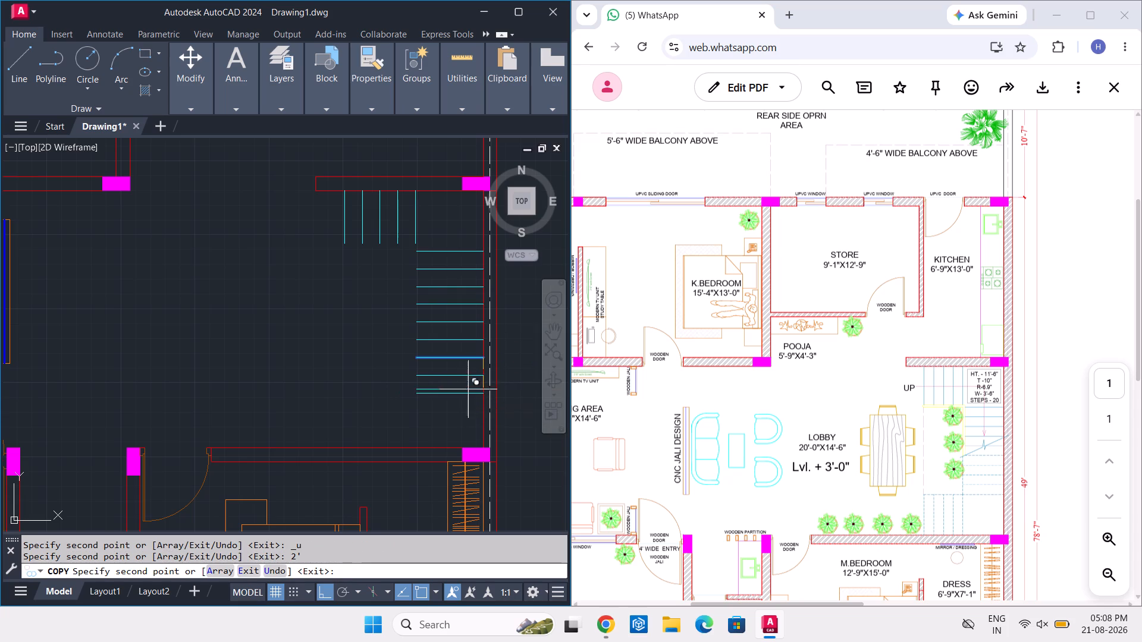
# Draw a vertical tread line from the left end of the lowest horizontal tread down to the bedroom wall.
pyautogui.press('Escape')
pyautogui.write('L')
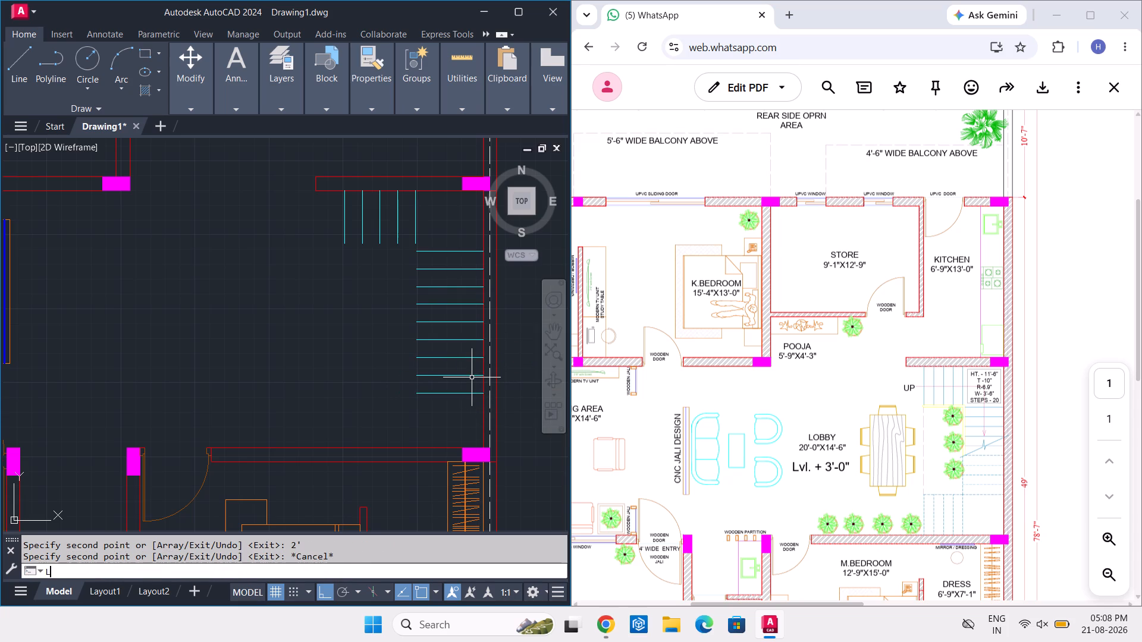
pyautogui.press('space')
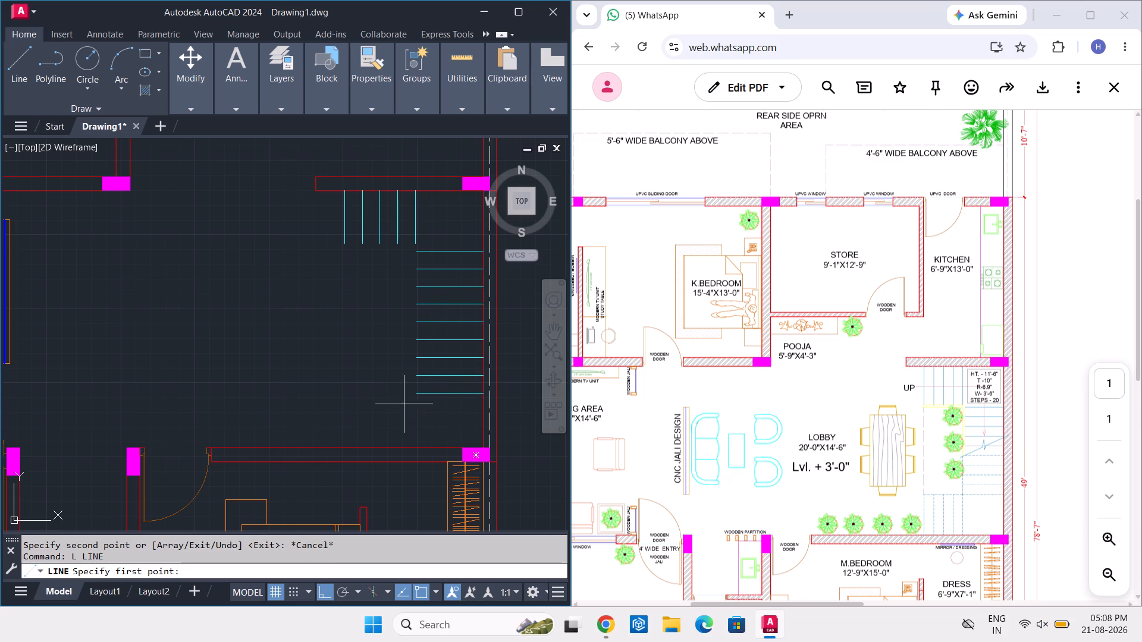
pyautogui.scroll(3, 412, 398)
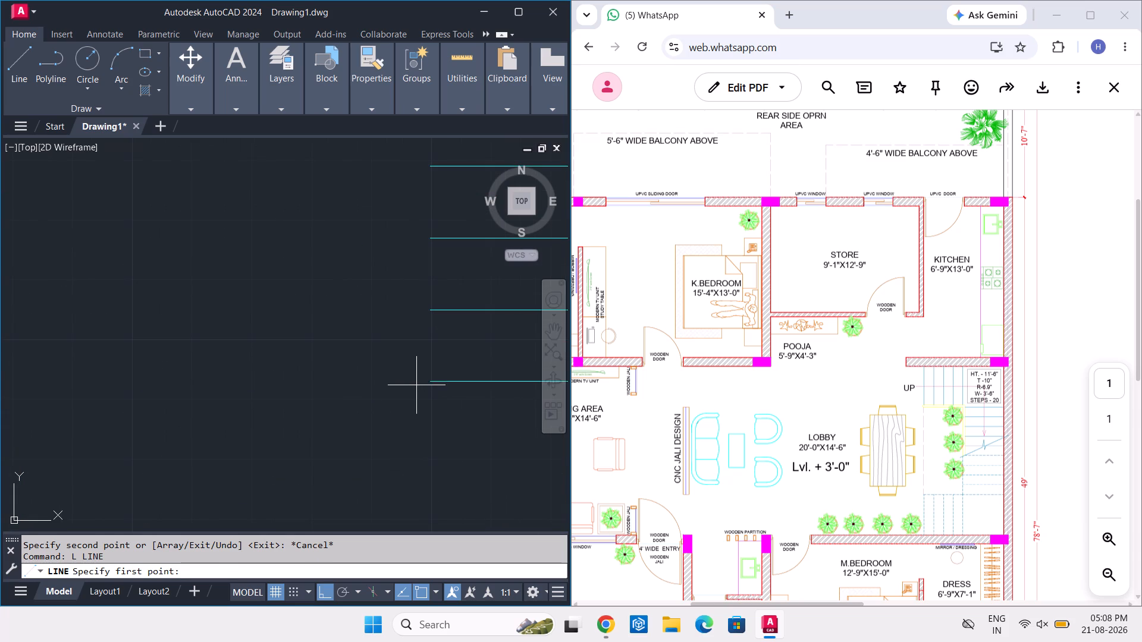
pyautogui.click(416, 385)
pyautogui.scroll(-2, 413, 437)
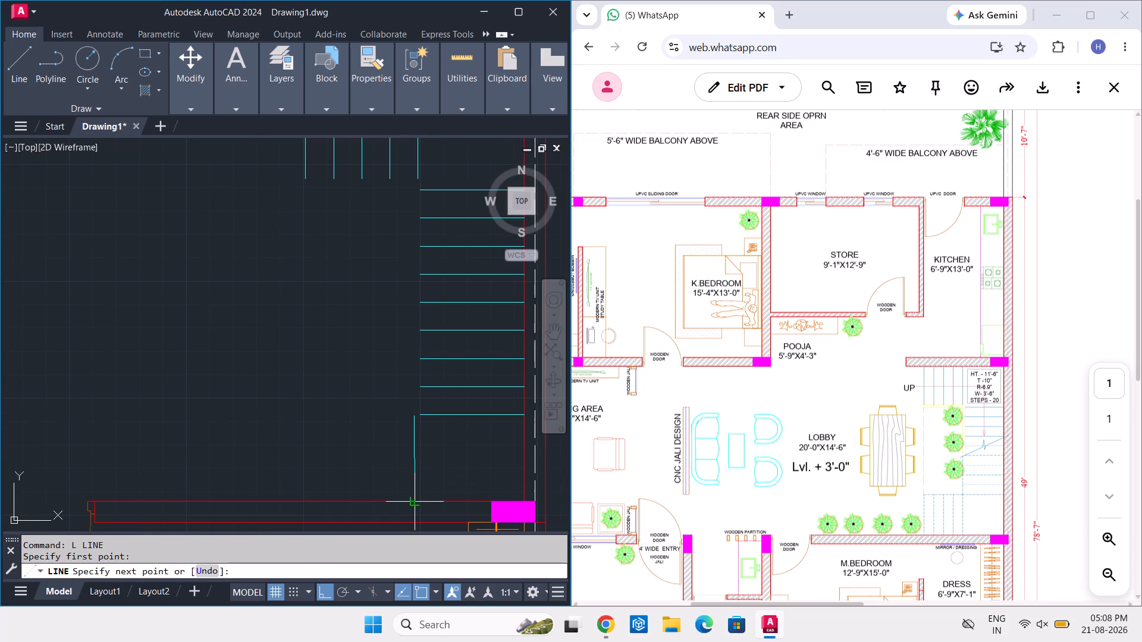
pyautogui.click(413, 499)
pyautogui.press('space')
# Copy the new vertical tread line leftward as an array of 5 items spaced 1' apart.
pyautogui.click(439, 468)
pyautogui.click(400, 464)
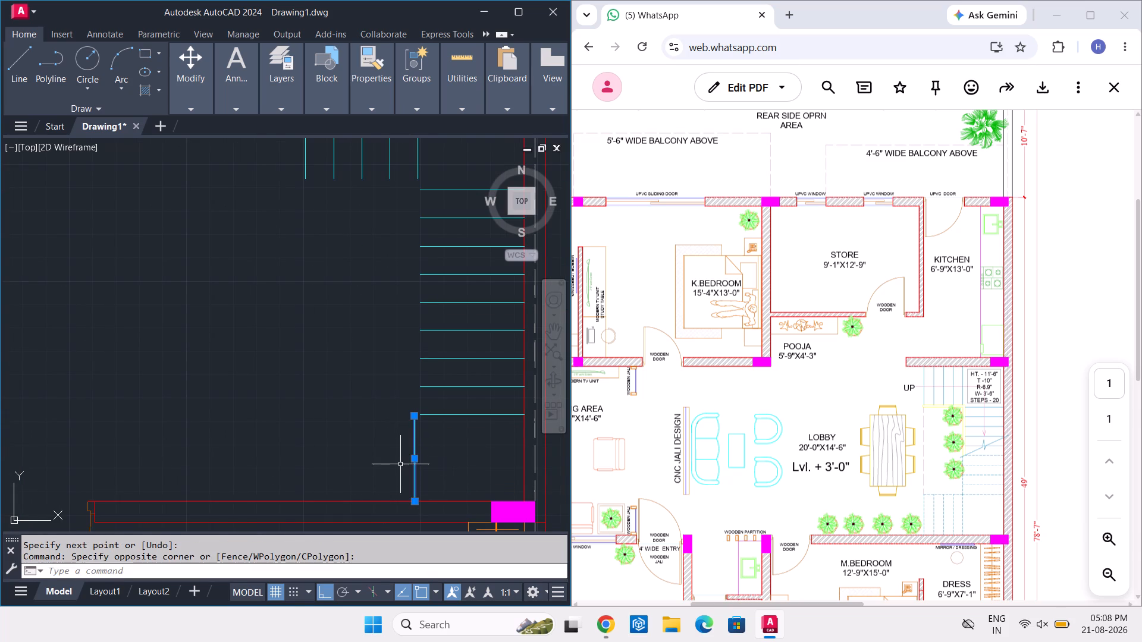
pyautogui.write('CO')
pyautogui.press('space')
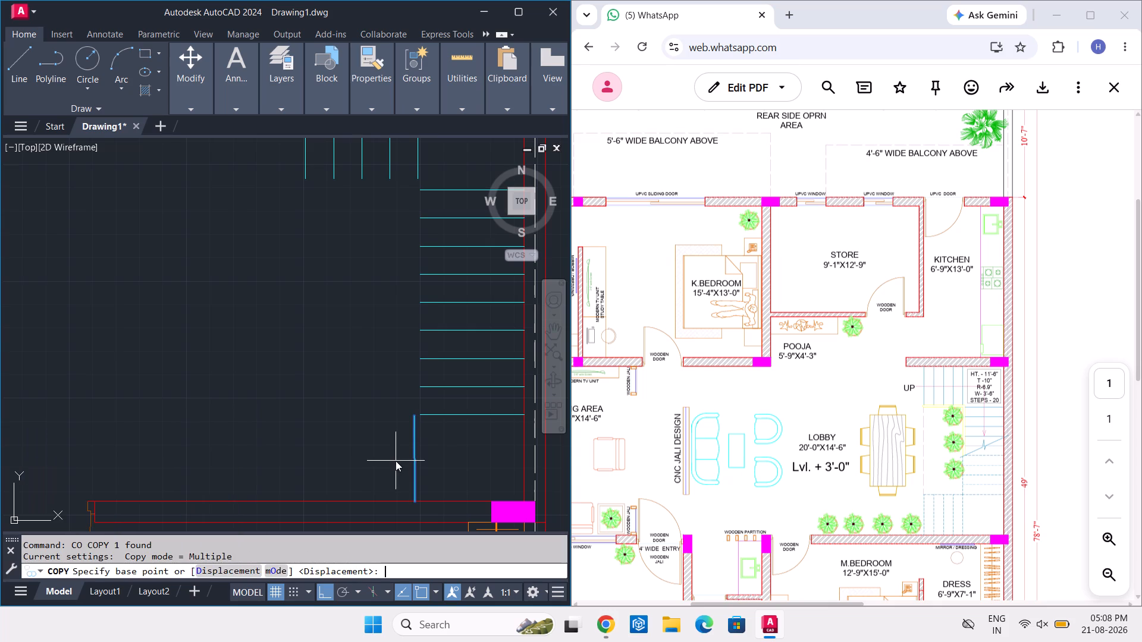
pyautogui.click(415, 501)
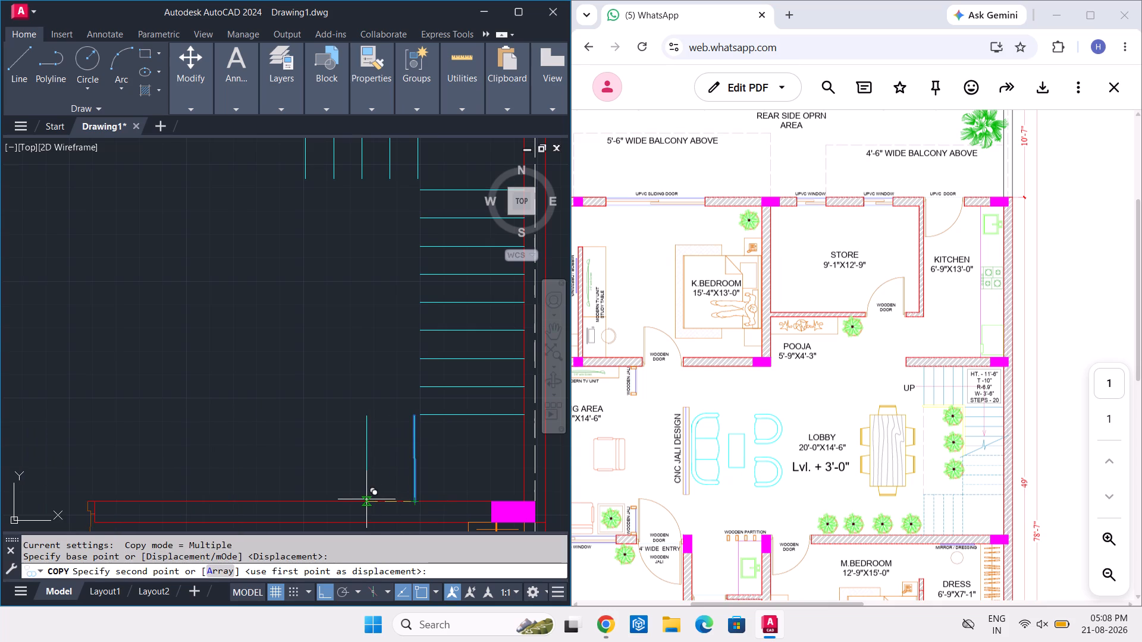
pyautogui.write('A')
pyautogui.press('space')
pyautogui.press('5')
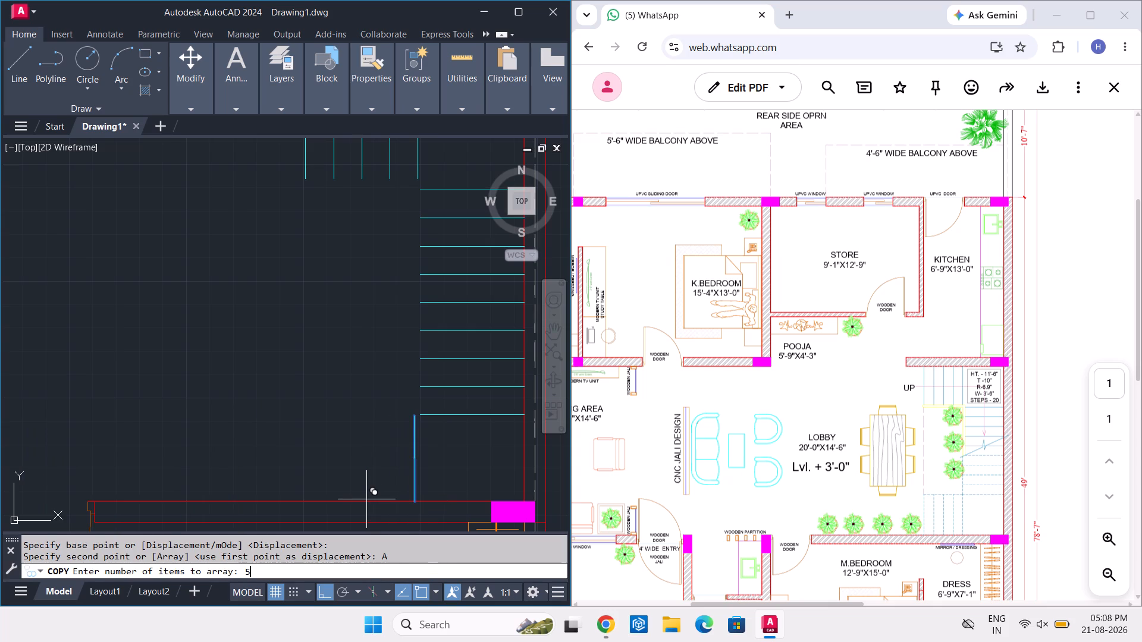
pyautogui.press('Return')
pyautogui.write("1'")
pyautogui.press('Return')
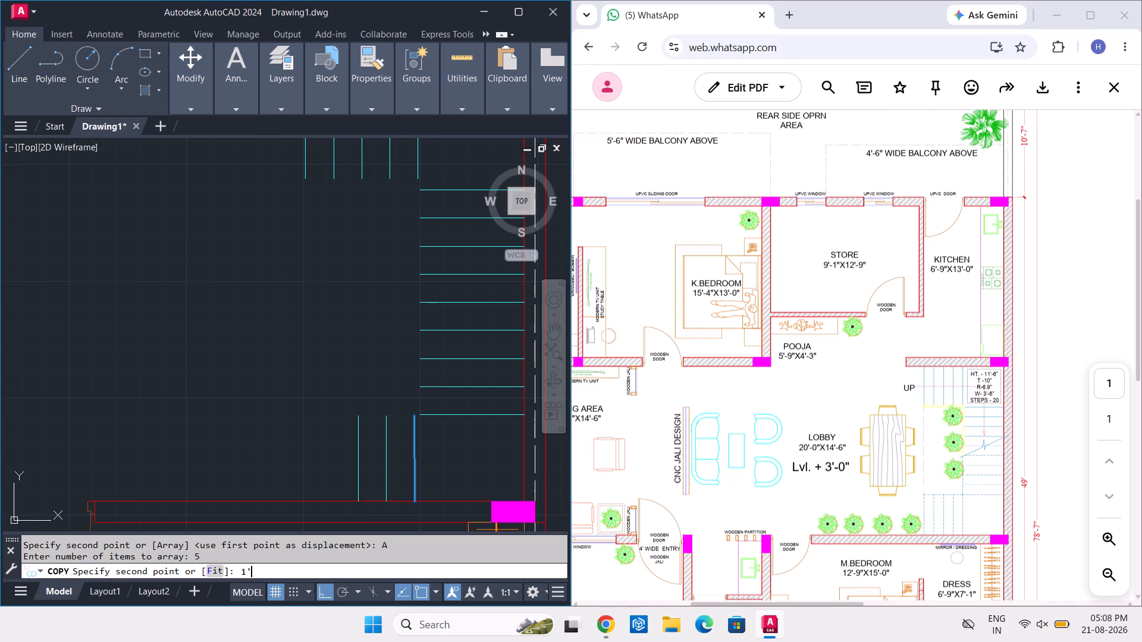
pyautogui.press('Return')
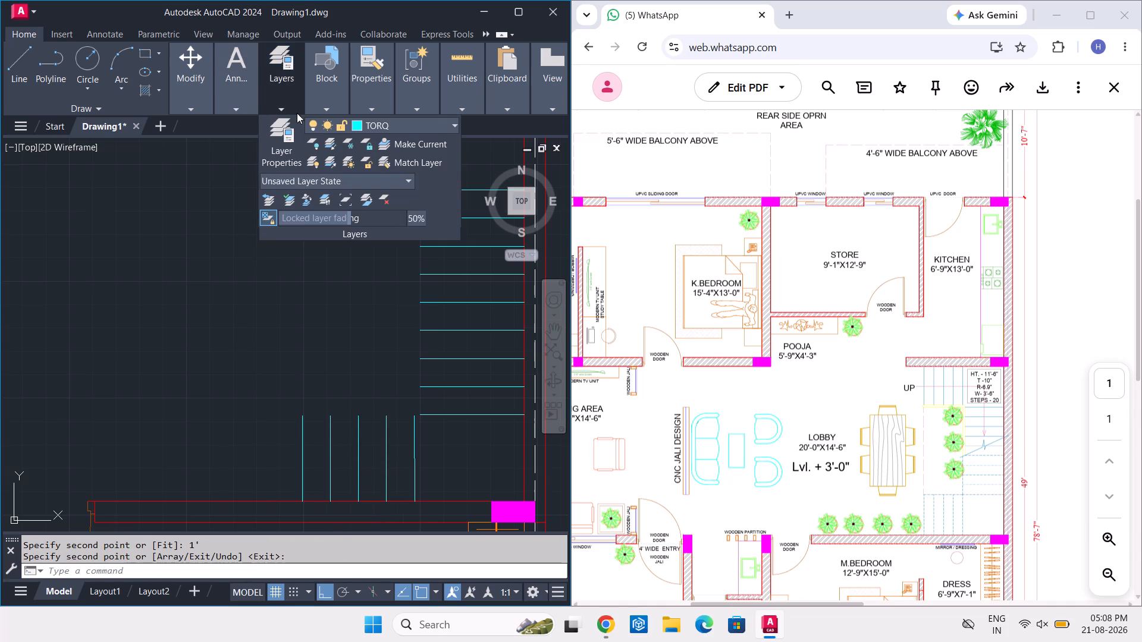
# Create a layer named YELLOW, give it the colour yellow and make it the current layer.
pyautogui.click(285, 75)
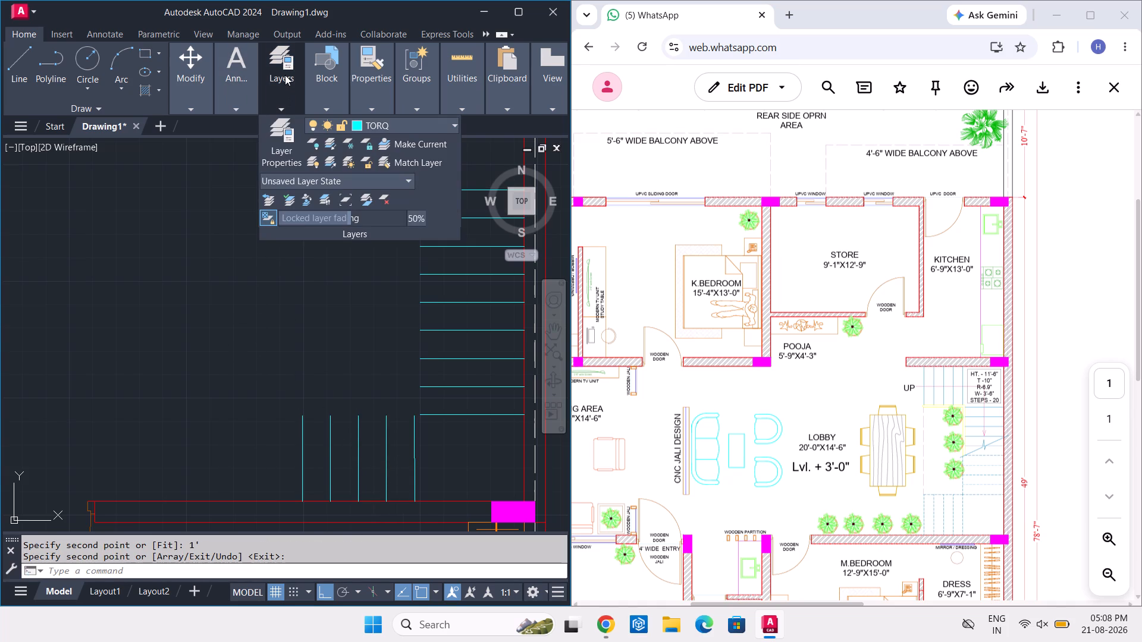
pyautogui.doubleClick(279, 70)
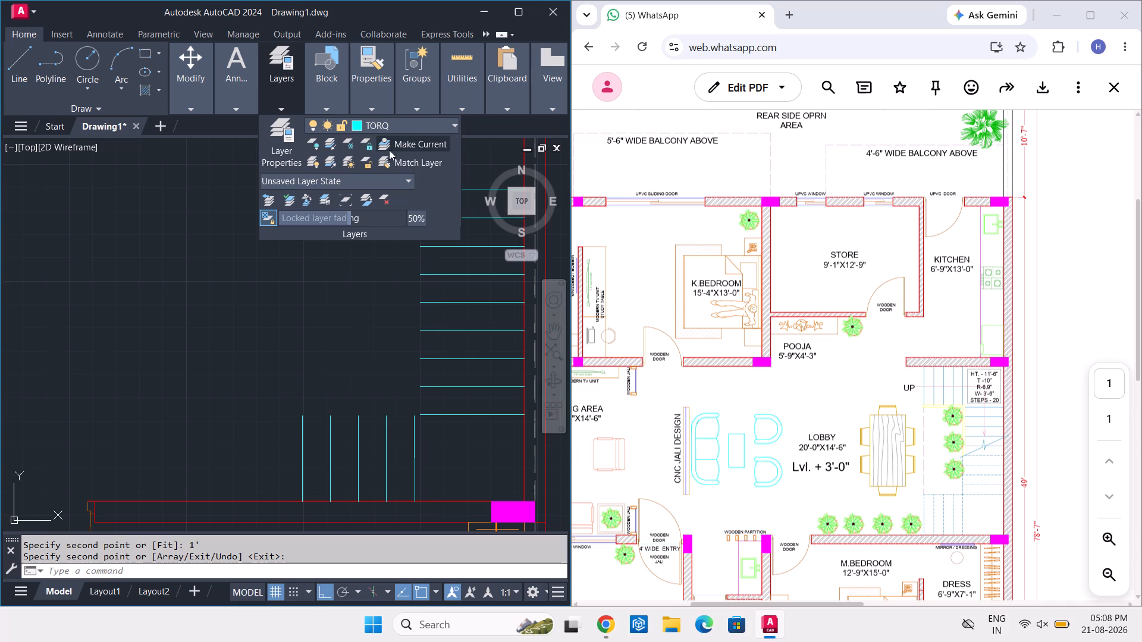
pyautogui.click(400, 125)
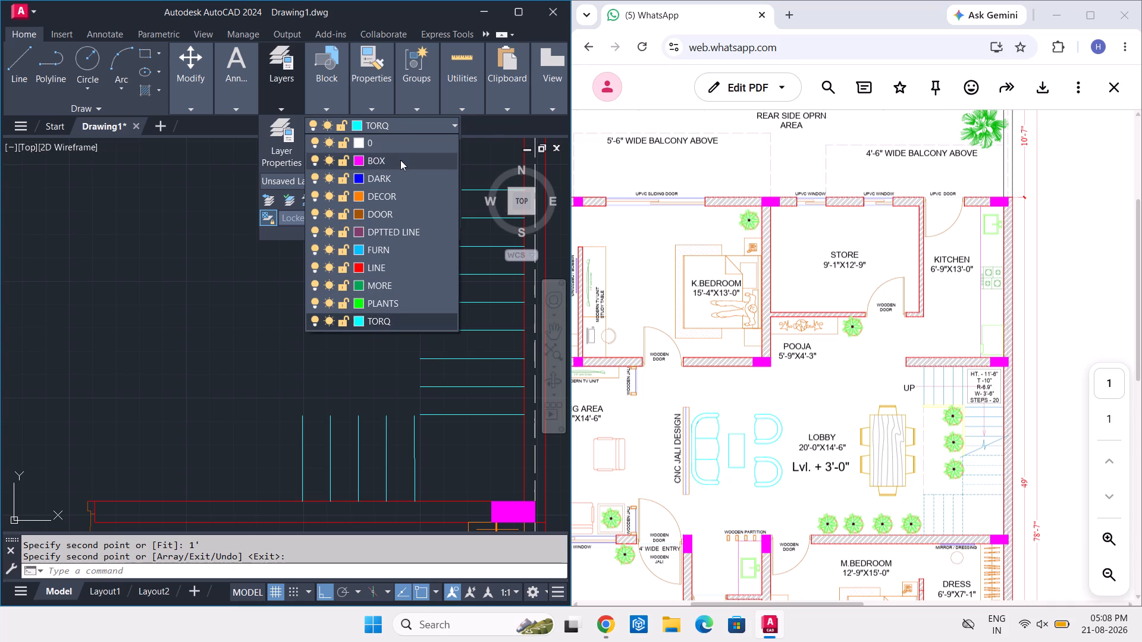
pyautogui.click(284, 134)
pyautogui.rightClick(284, 134)
pyautogui.click(284, 134)
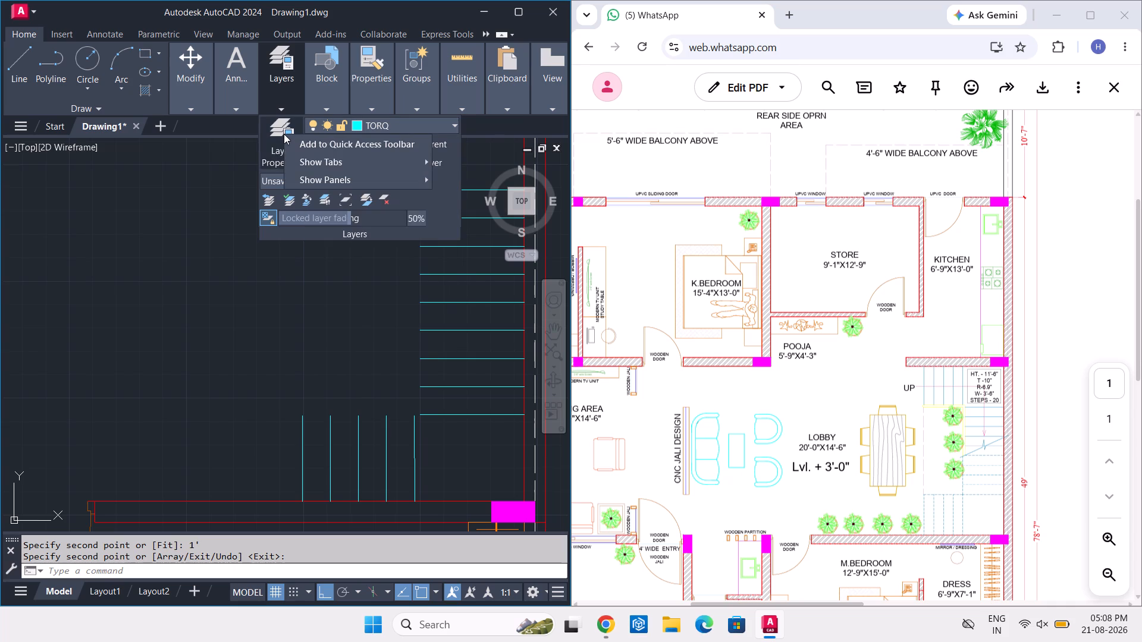
pyautogui.click(274, 141)
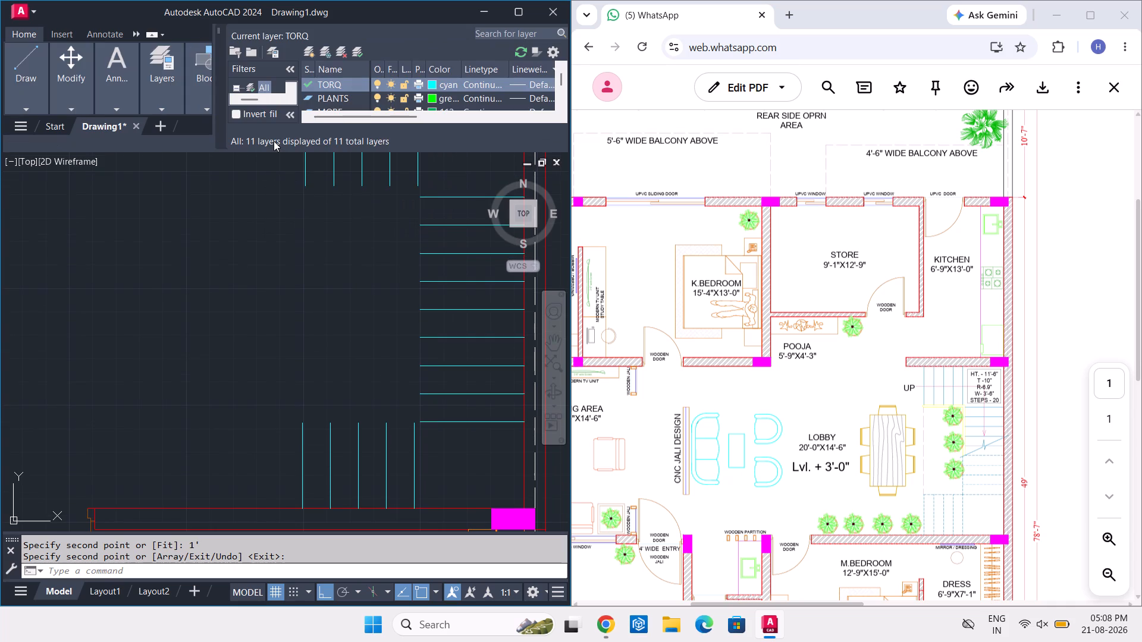
pyautogui.rightClick(330, 97)
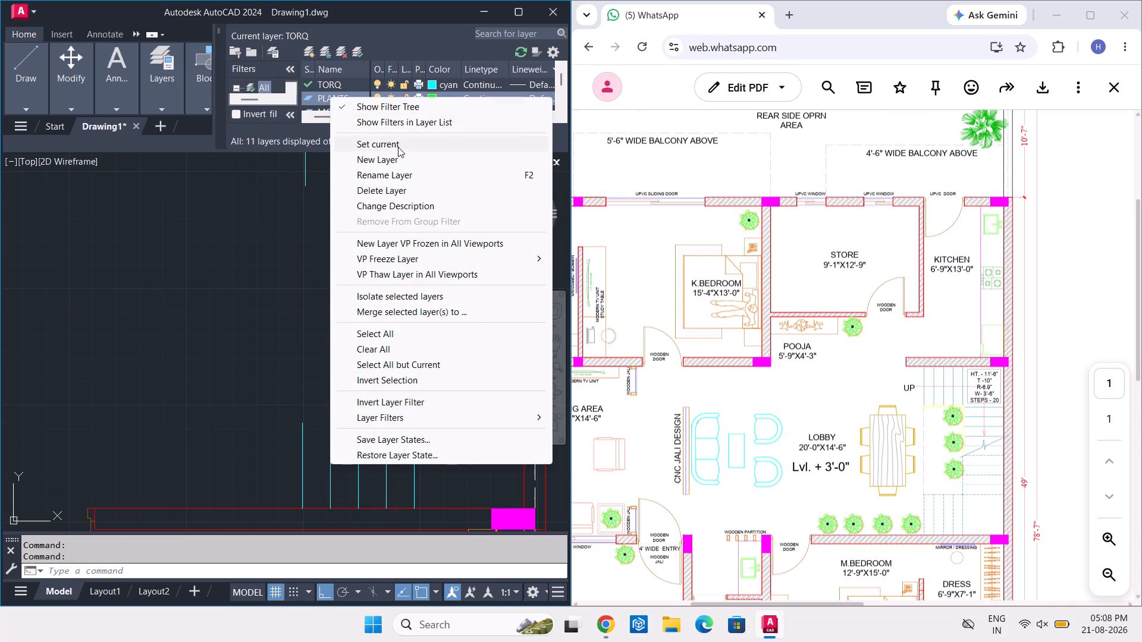
pyautogui.click(401, 158)
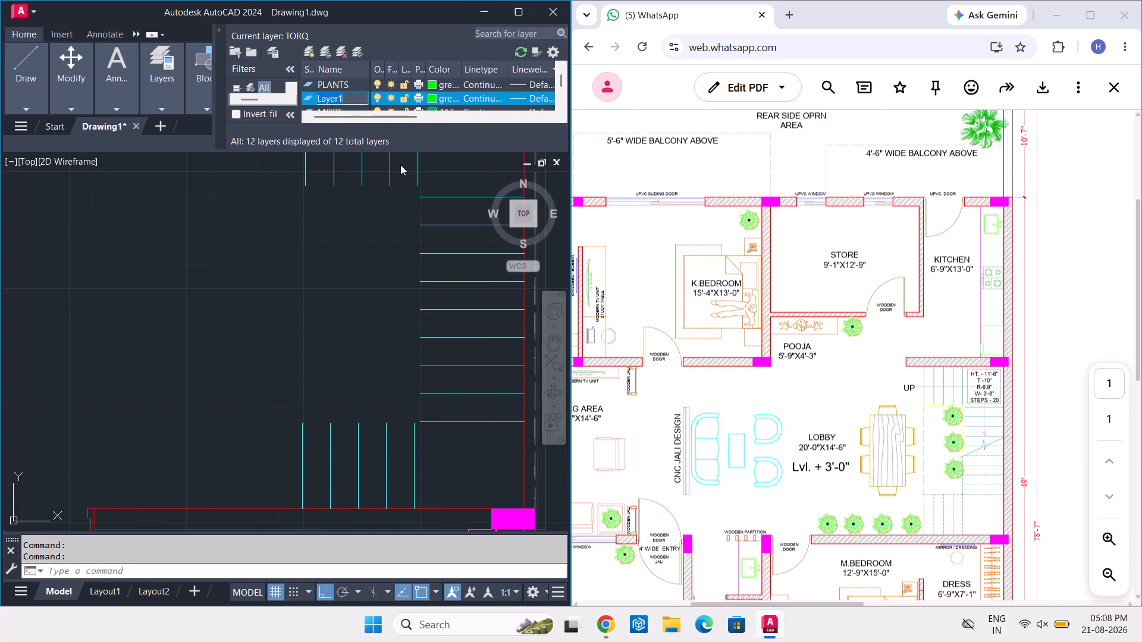
pyautogui.write('YELLOW')
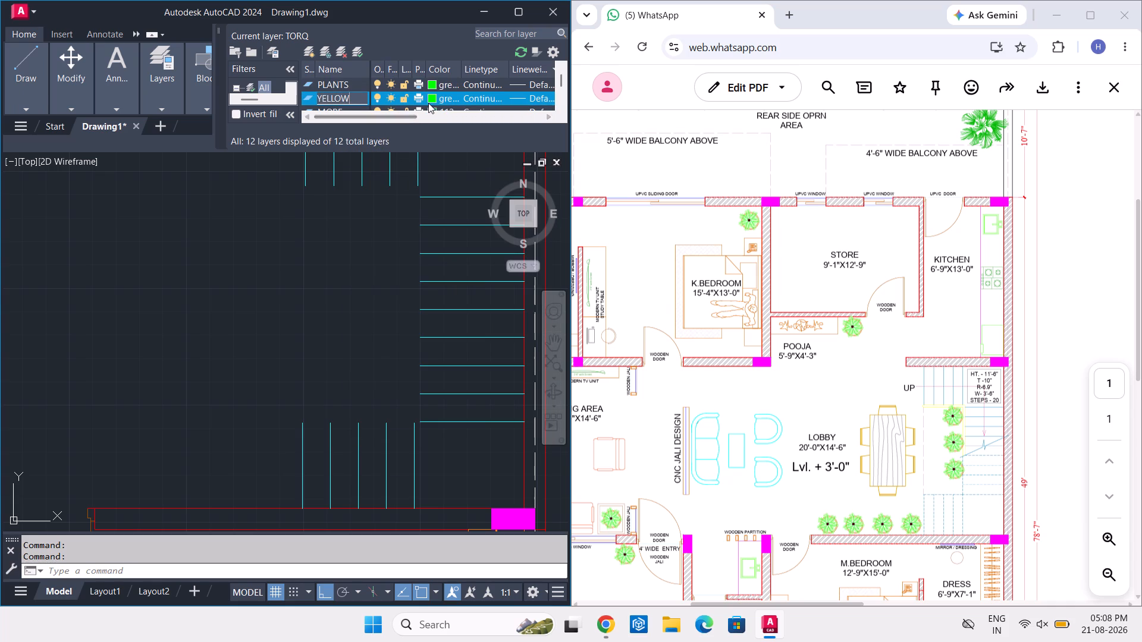
pyautogui.click(429, 102)
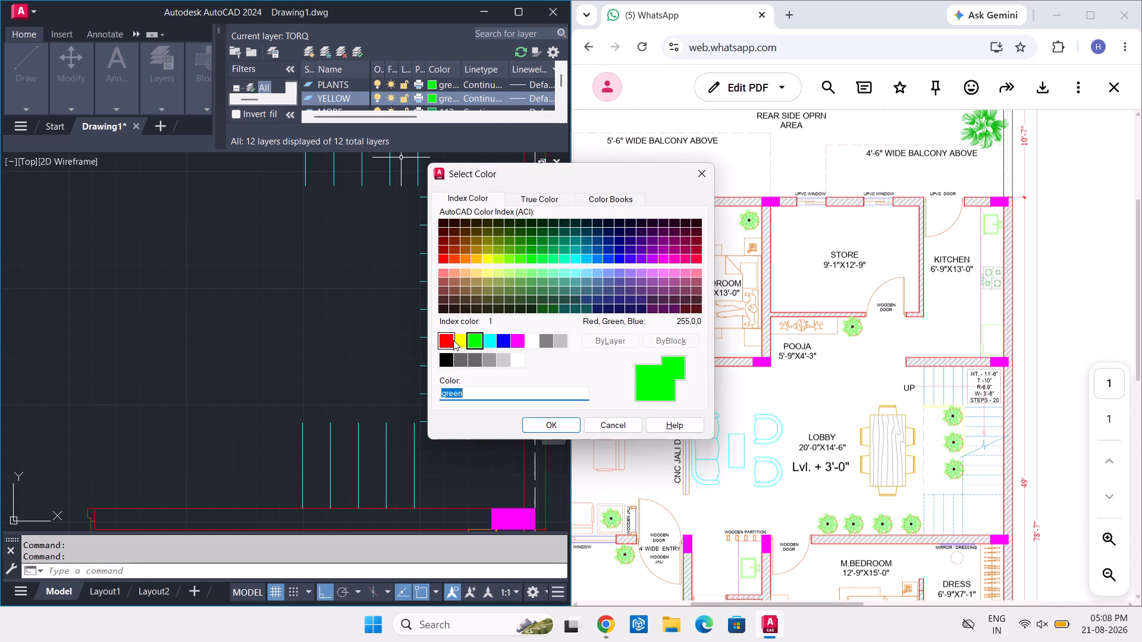
pyautogui.click(460, 337)
pyautogui.click(541, 431)
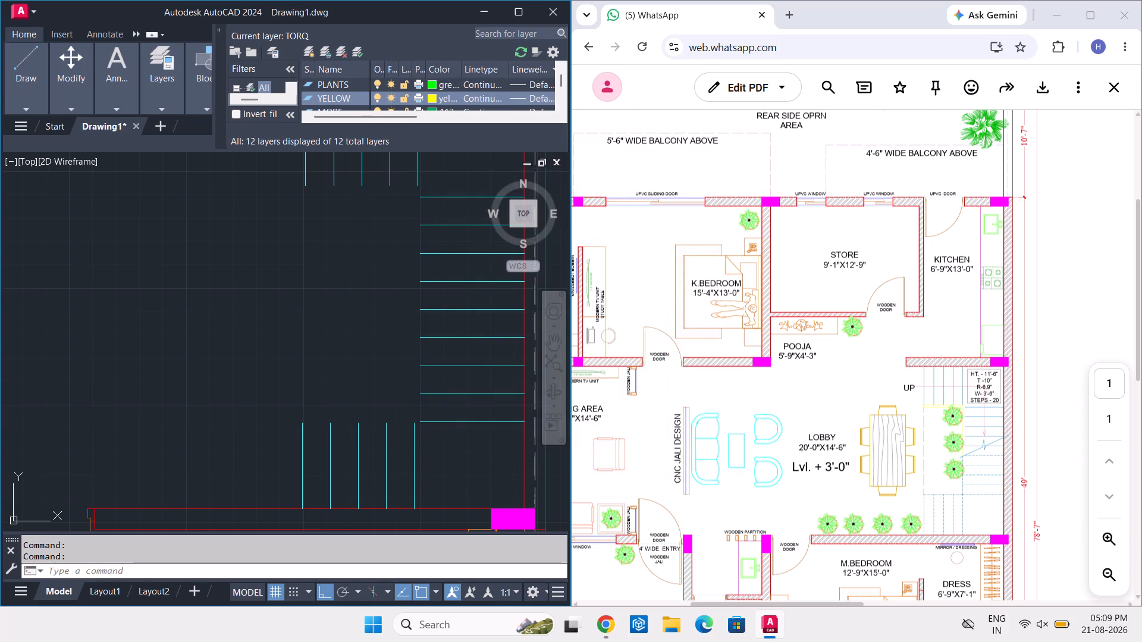
pyautogui.click(360, 53)
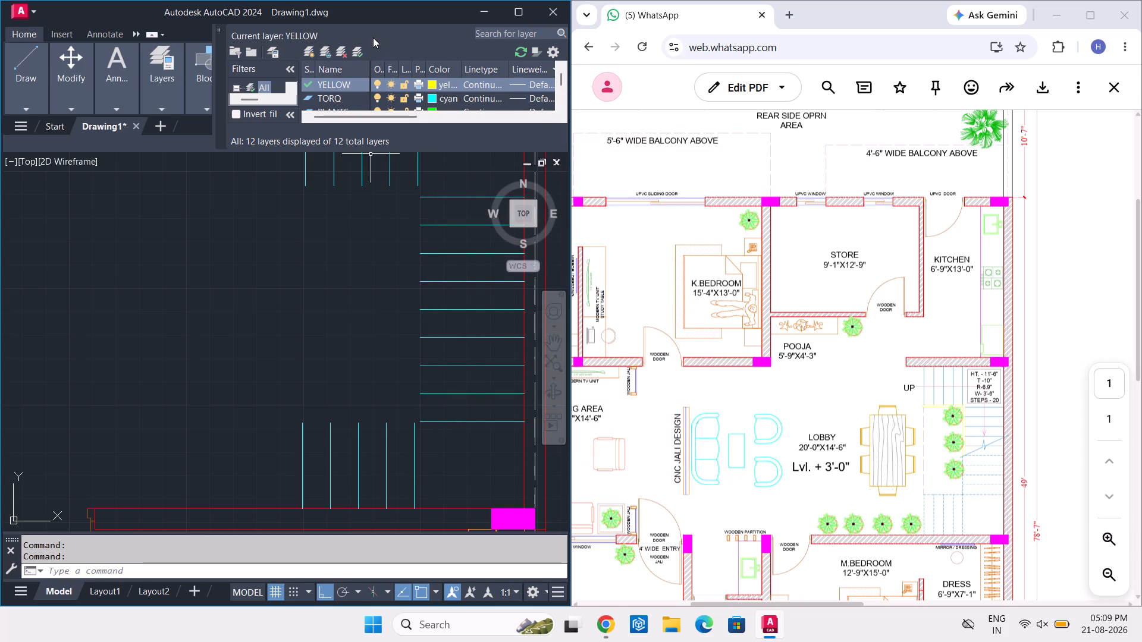
pyautogui.click(353, 46)
pyautogui.click(224, 29)
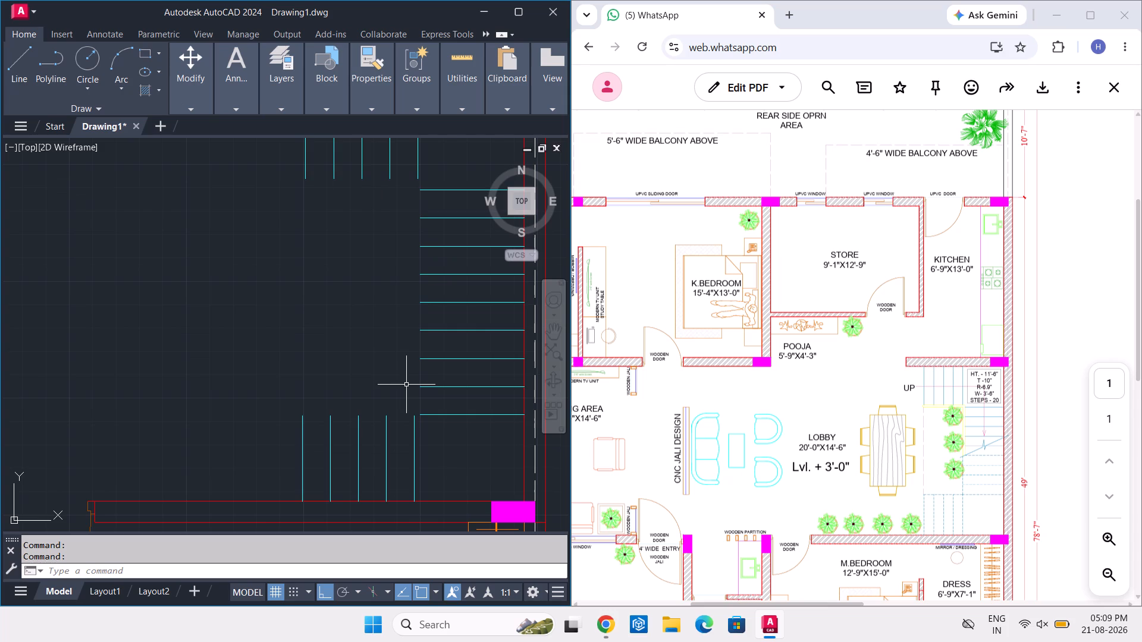
# Start the stair's inner outline with a horizontal line along the upper ends of the lower flight's treads, reaching the horizontal treads.
pyautogui.write('L')
pyautogui.press('space')
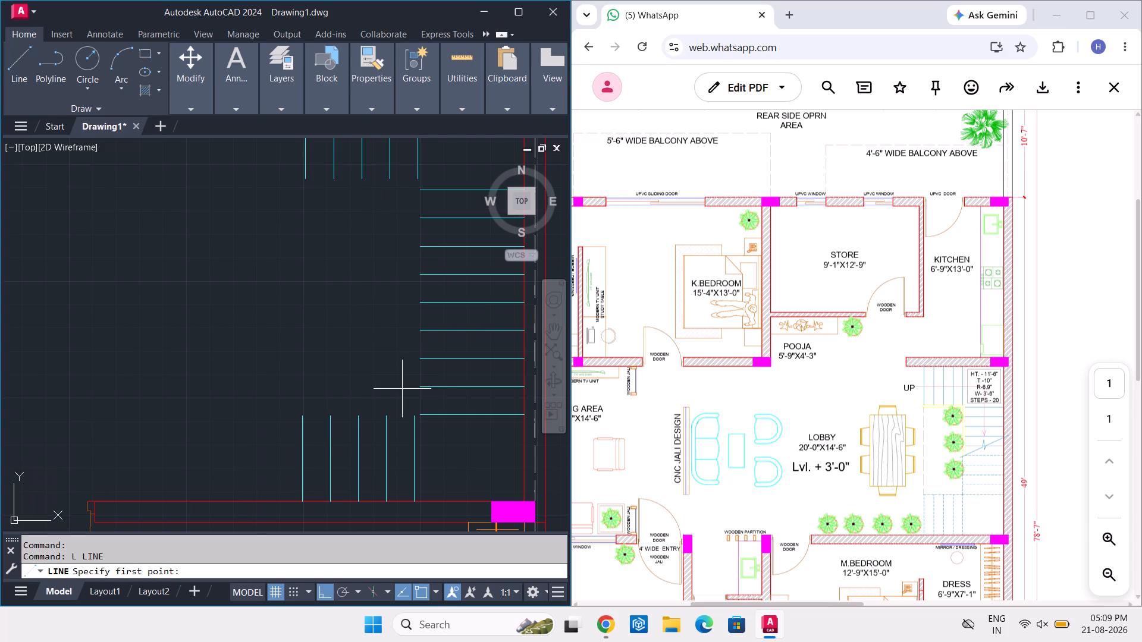
pyautogui.click(291, 417)
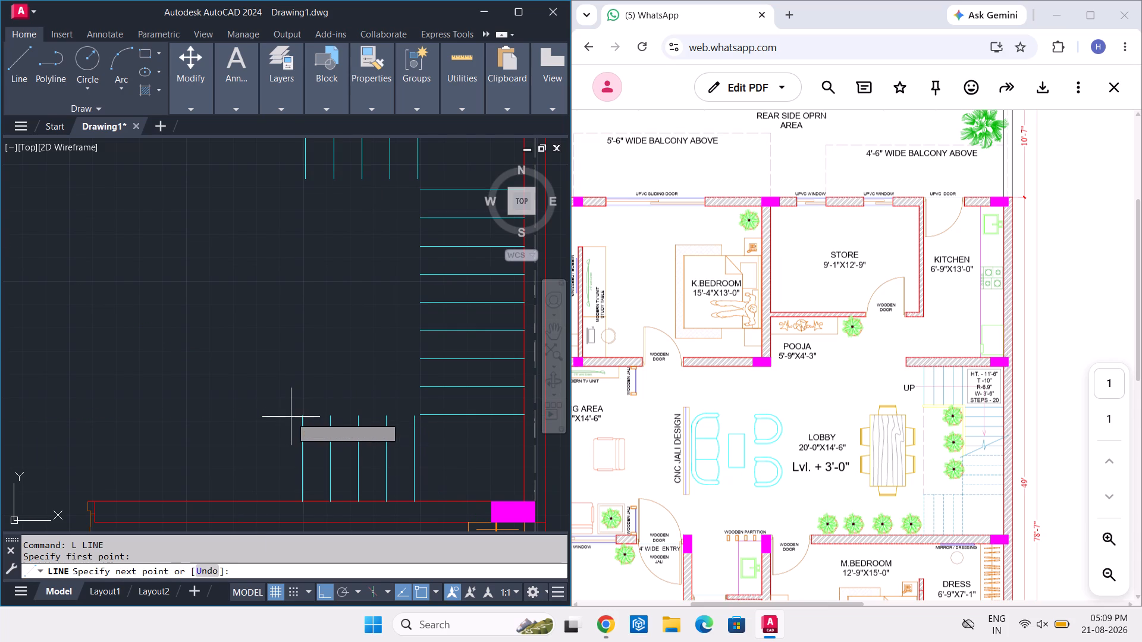
pyautogui.scroll(2, 419, 419)
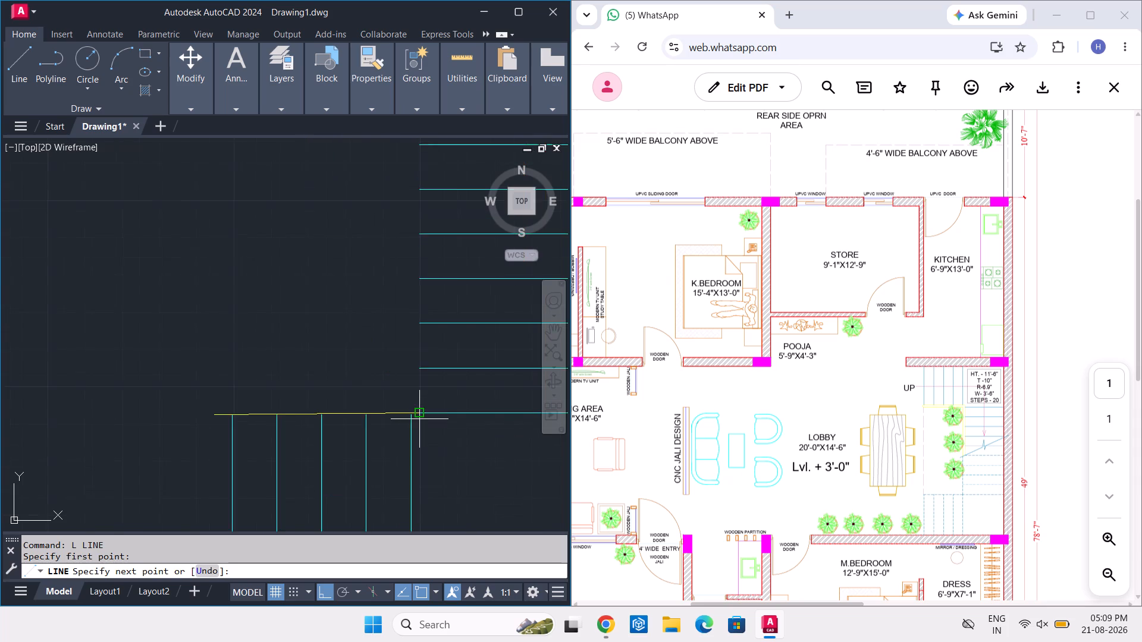
pyautogui.click(409, 417)
pyautogui.scroll(4, 418, 414)
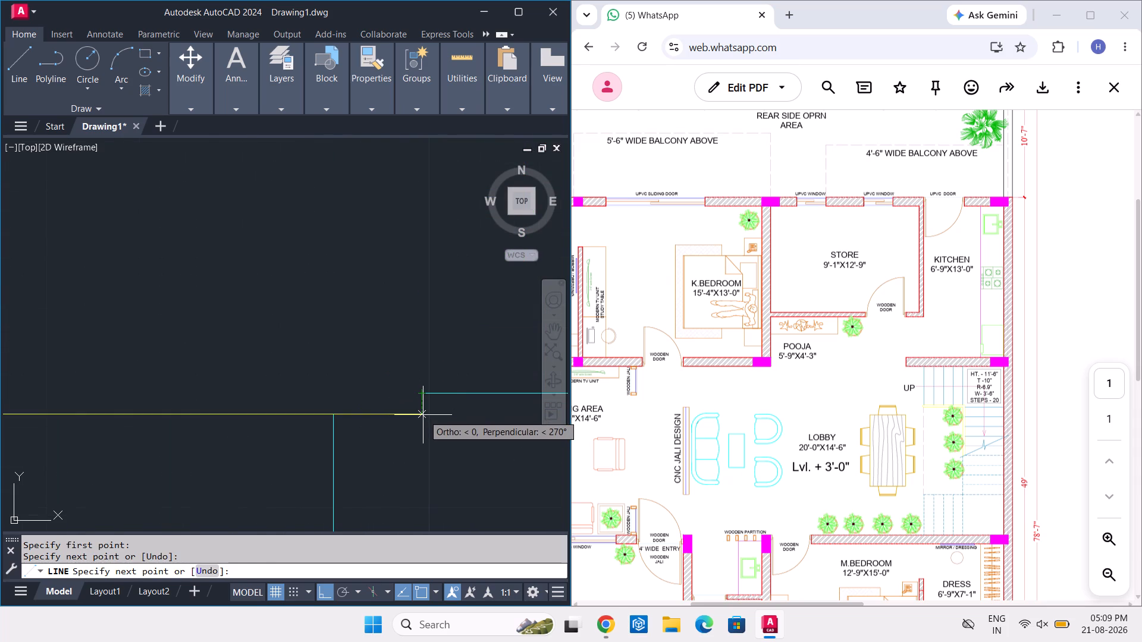
pyautogui.click(423, 415)
# Continue the outline up the horizontal treads' left ends and leftward below the upper flight, ending in line with the lower line's start.
pyautogui.moveTo(422, 396); pyautogui.dragTo(421, 385)
pyautogui.scroll(-4, 419, 306)
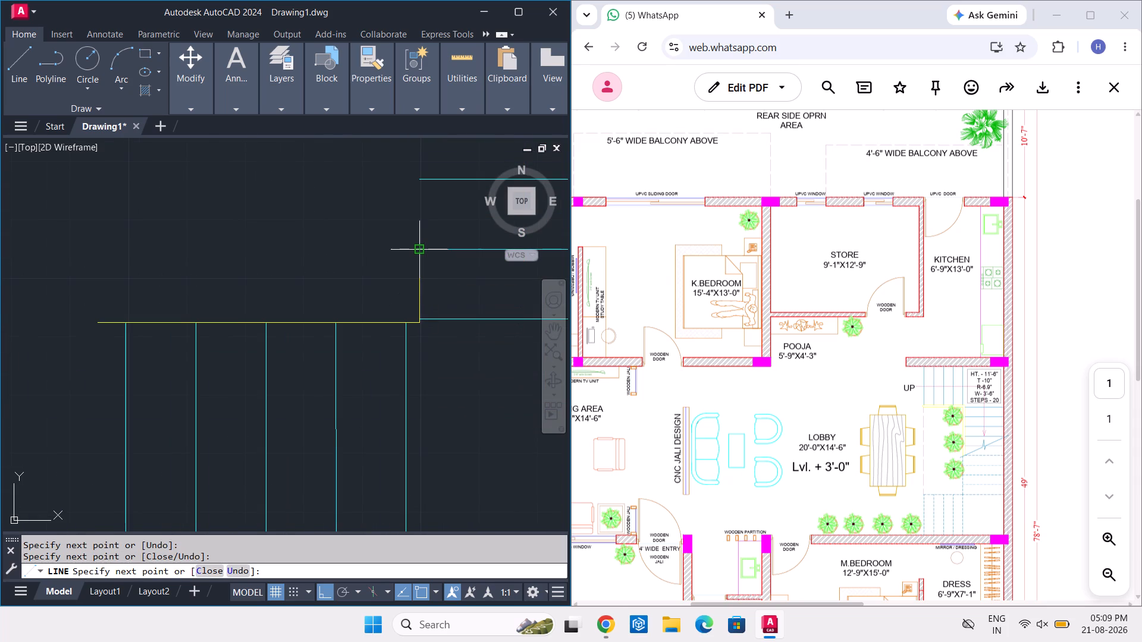
pyautogui.moveTo(420, 249); pyautogui.dragTo(420, 370, button='middle')
pyautogui.scroll(-3, 415, 332)
pyautogui.scroll(3, 416, 222)
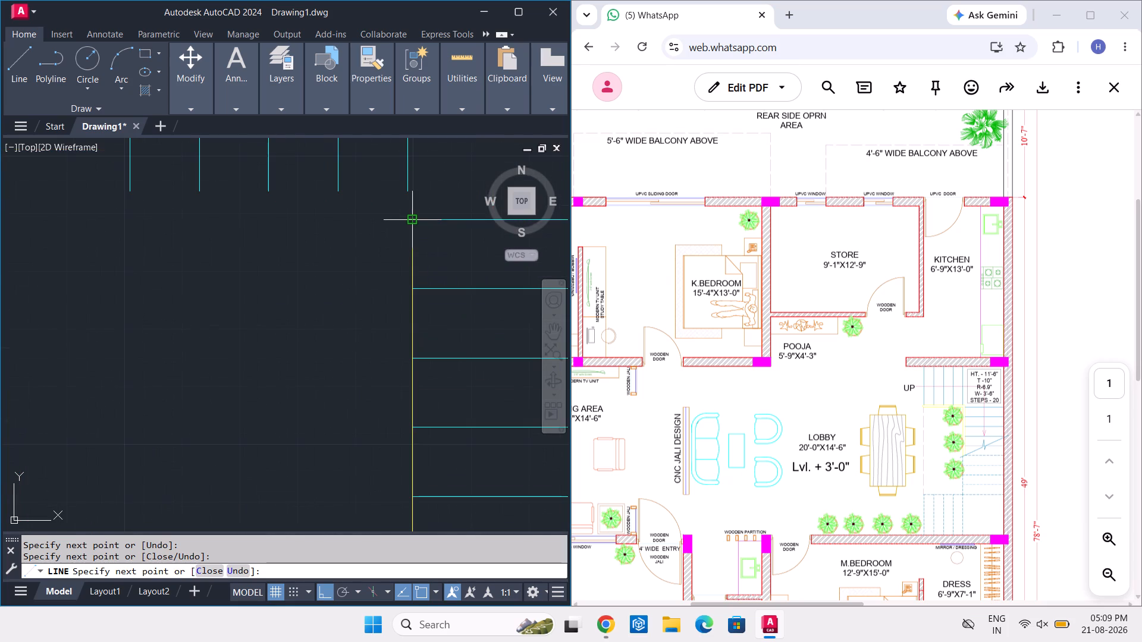
pyautogui.click(416, 221)
pyautogui.scroll(2, 416, 187)
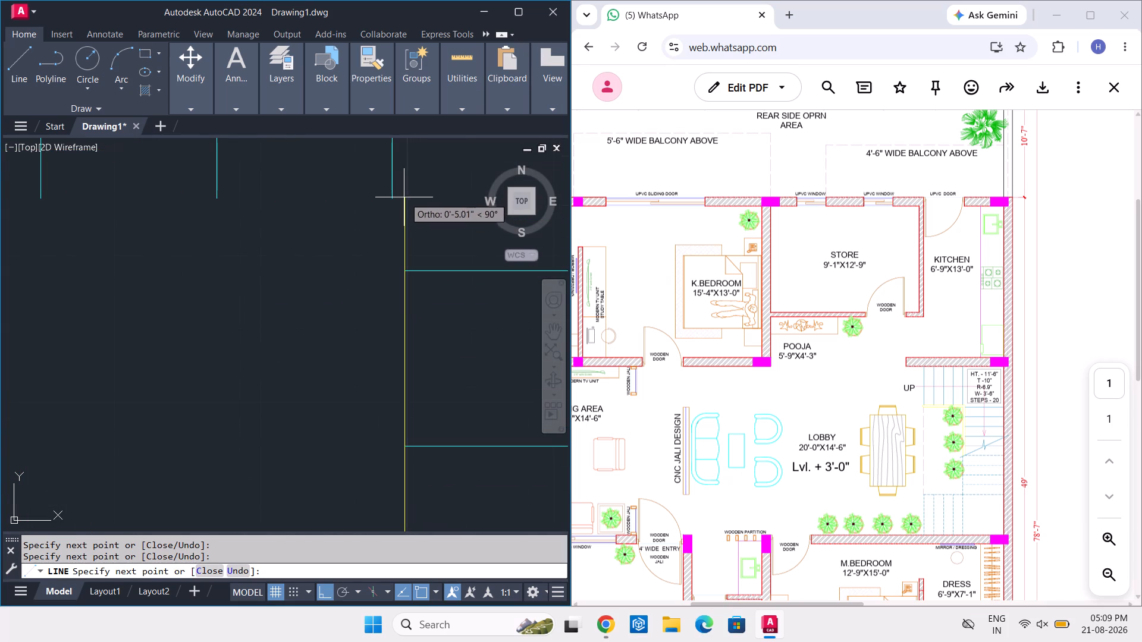
pyautogui.click(407, 197)
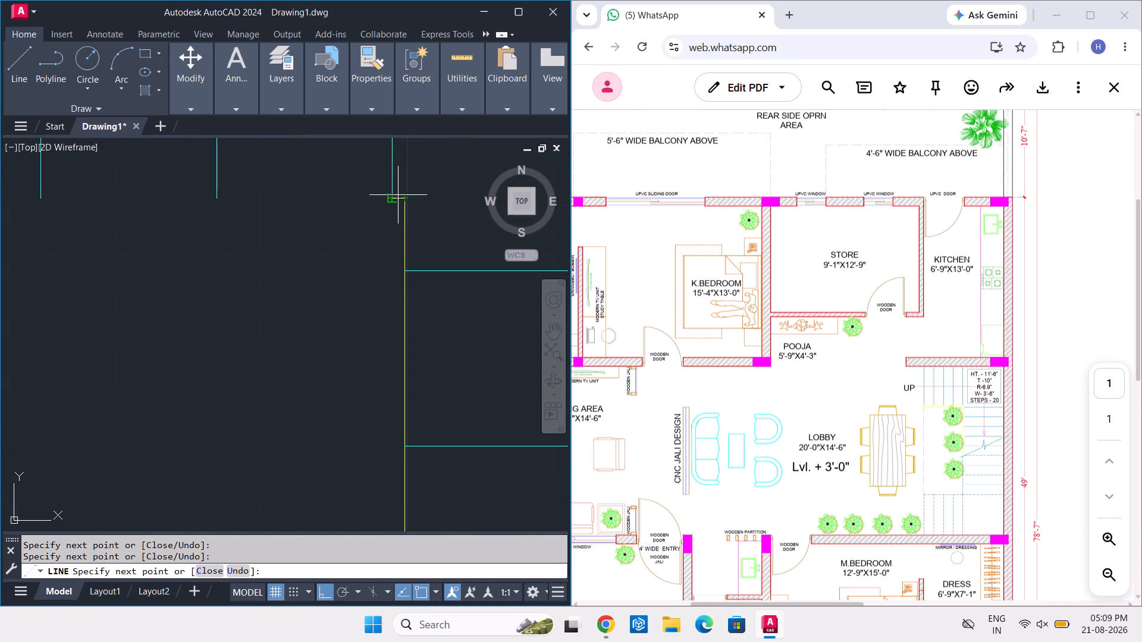
pyautogui.scroll(-2, 147, 228)
pyautogui.moveTo(98, 238); pyautogui.dragTo(446, 238, button='middle')
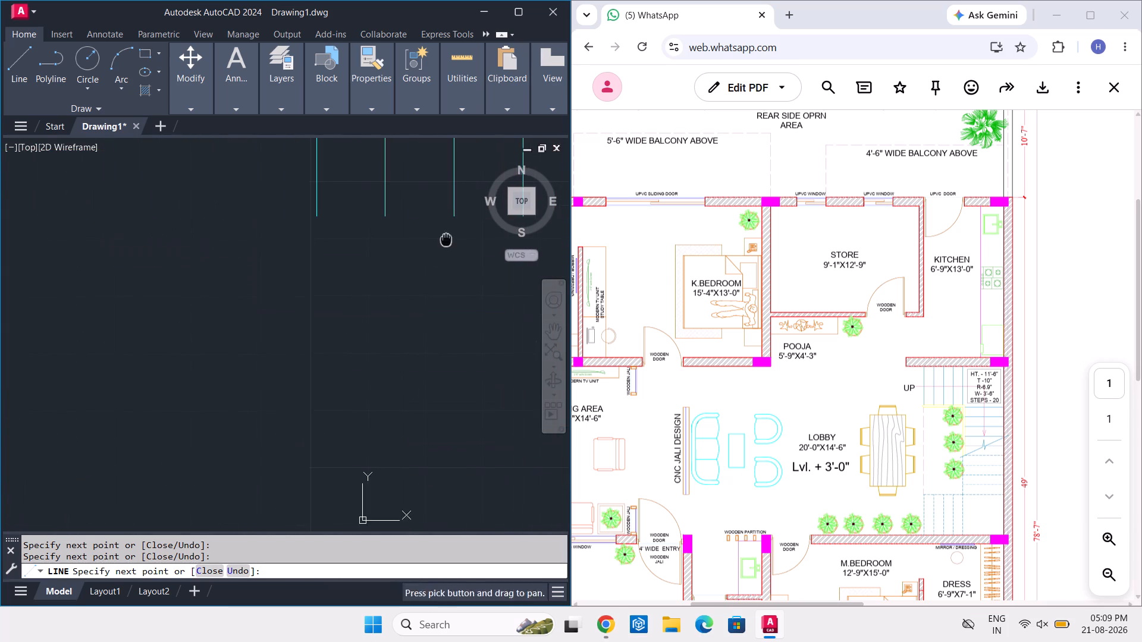
pyautogui.scroll(-3, 321, 226)
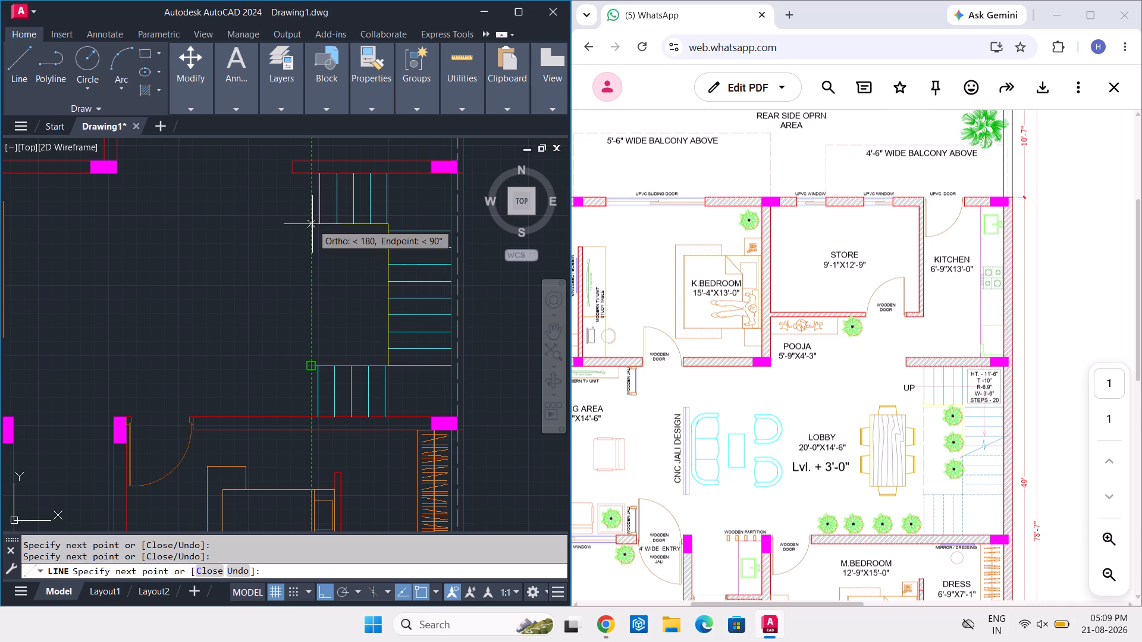
pyautogui.click(312, 224)
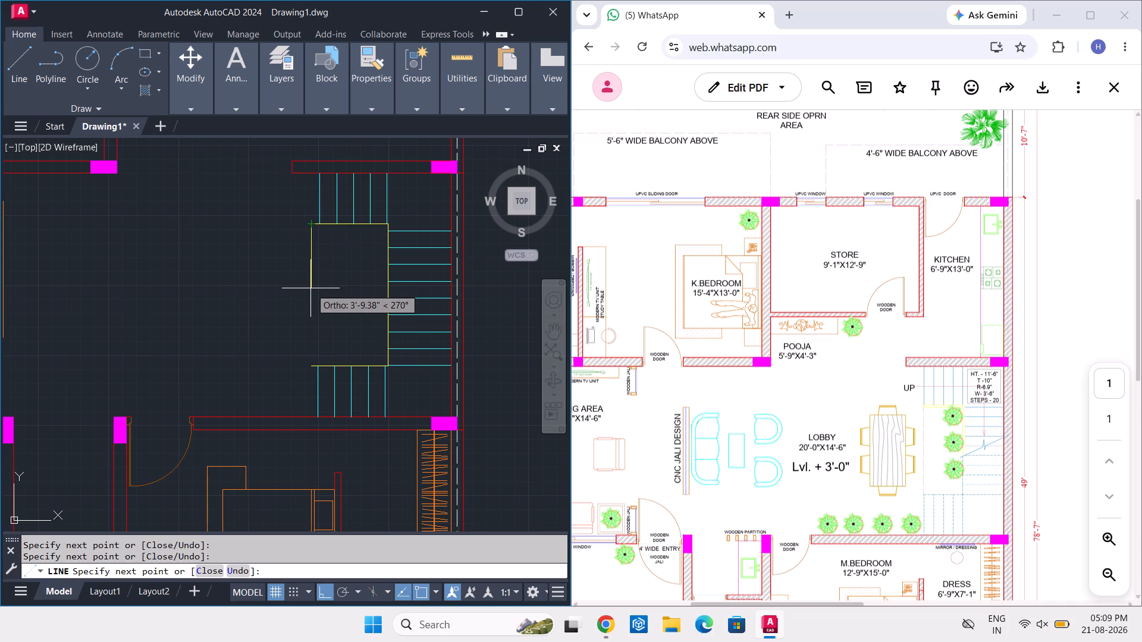
# Draw 3" vertical end lines pointing inward at the two open left ends of the stair's inner outline.
pyautogui.press('3')
pyautogui.press('Return')
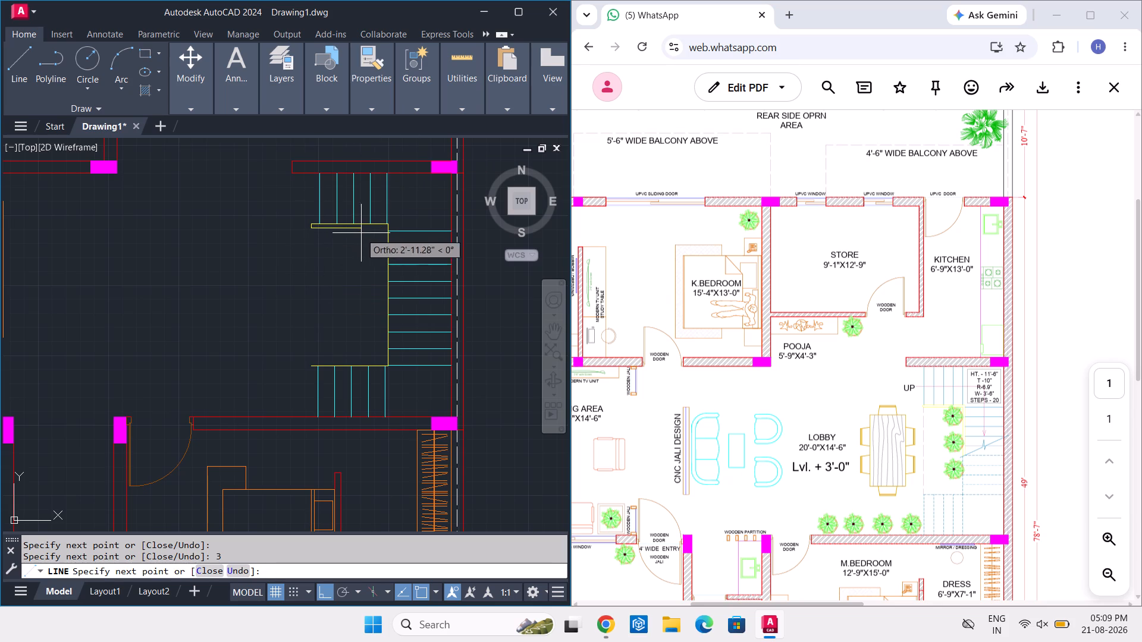
pyautogui.press('Escape')
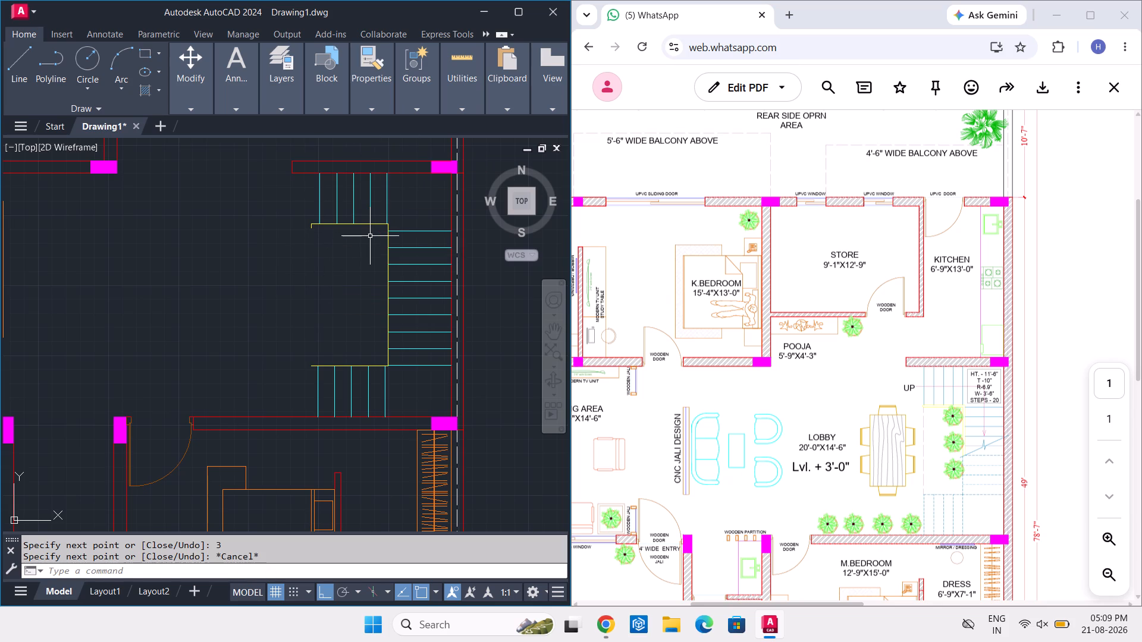
pyautogui.write('L')
pyautogui.press('space')
pyautogui.click(308, 365)
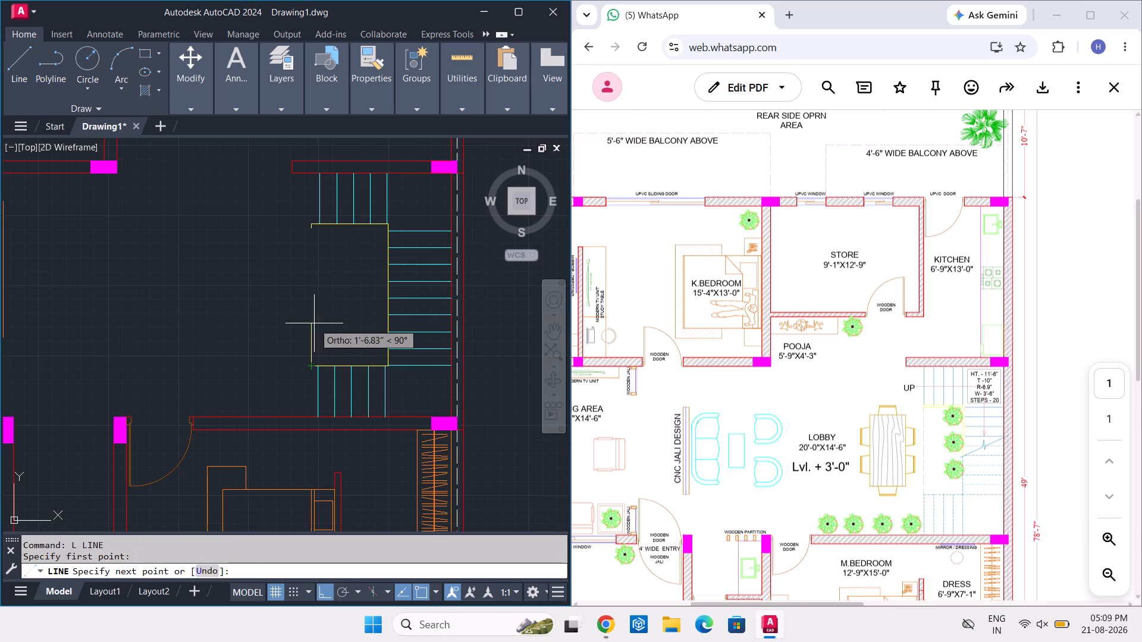
pyautogui.press('3')
pyautogui.press('Return')
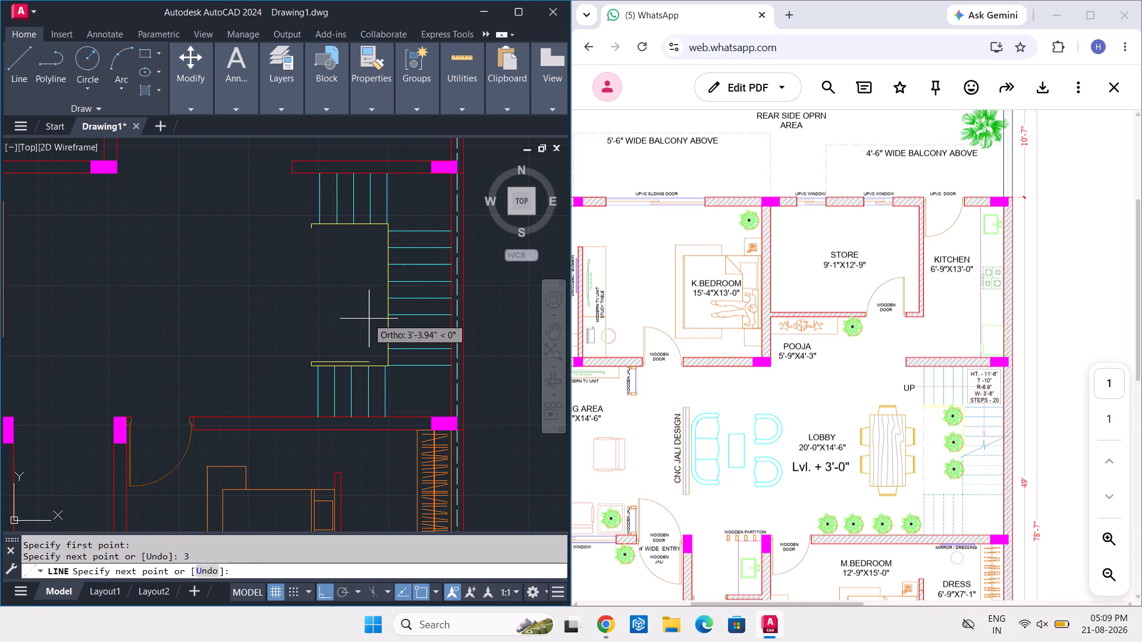
pyautogui.press('Escape')
# Offset the vertical line of the stair outline 3" inward, away from the horizontal treads.
pyautogui.write('O')
pyautogui.press('space')
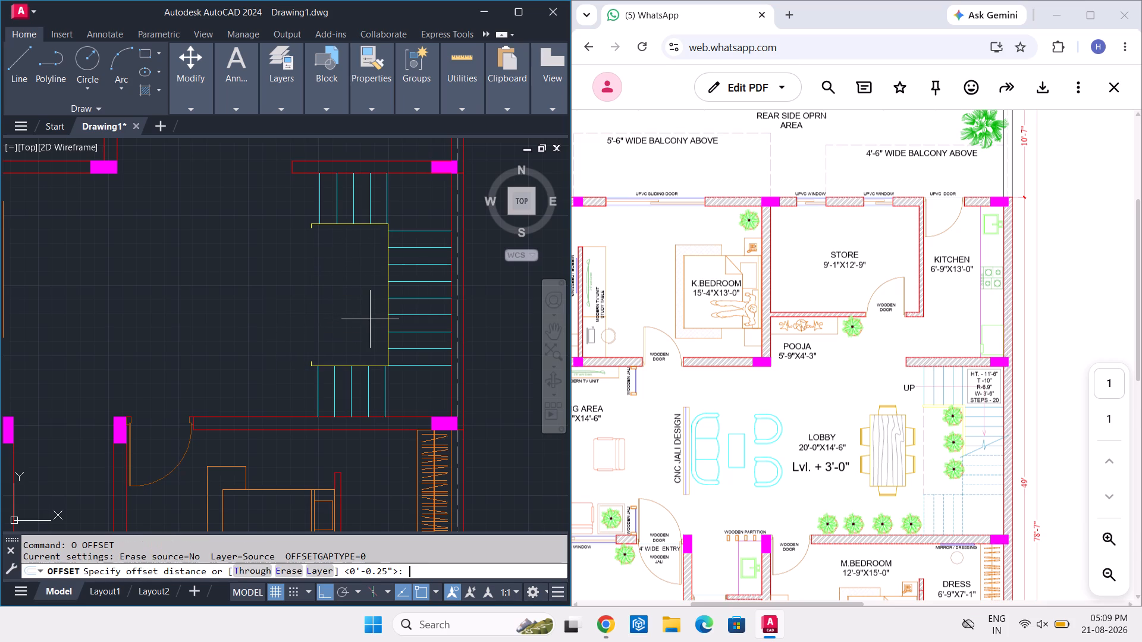
pyautogui.press('3')
pyautogui.press('Return')
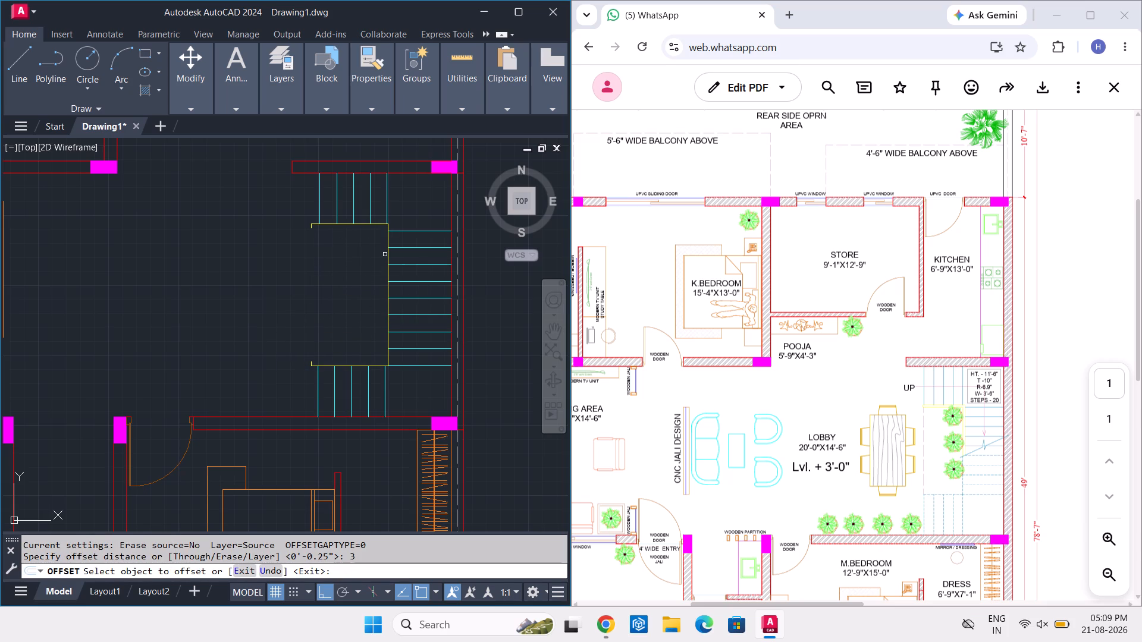
pyautogui.click(386, 257)
pyautogui.click(377, 259)
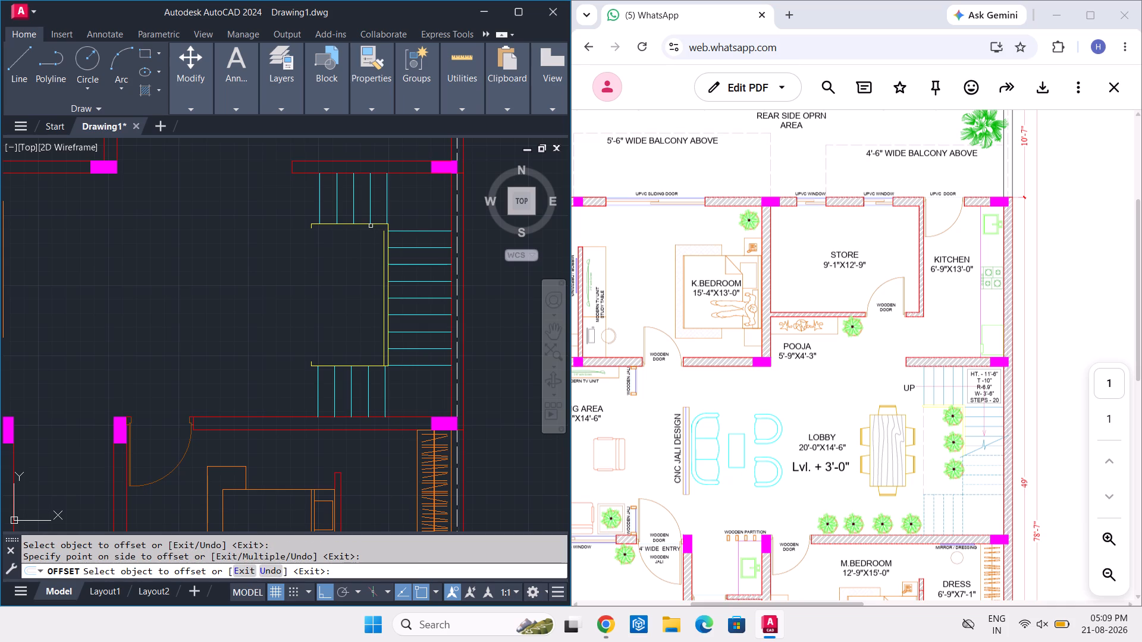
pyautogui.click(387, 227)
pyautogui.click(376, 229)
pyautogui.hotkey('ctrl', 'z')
# Offset the upper and lower horizontal lines of the stair outline 3" inward, to meet their short end lines.
pyautogui.scroll(2, 379, 225)
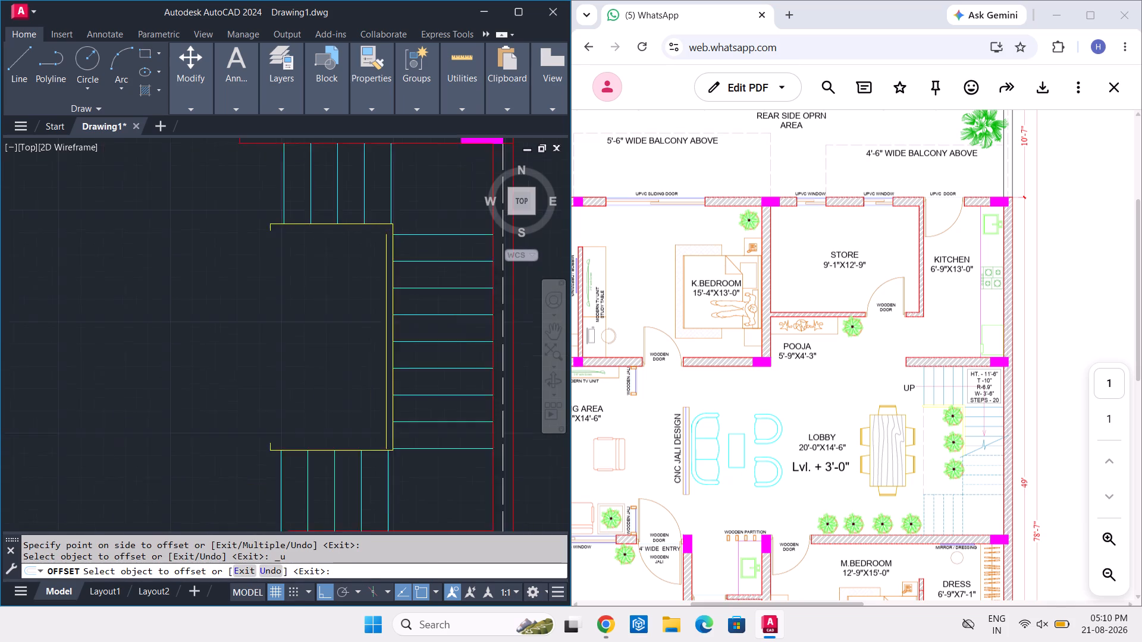
pyautogui.click(379, 225)
pyautogui.click(377, 243)
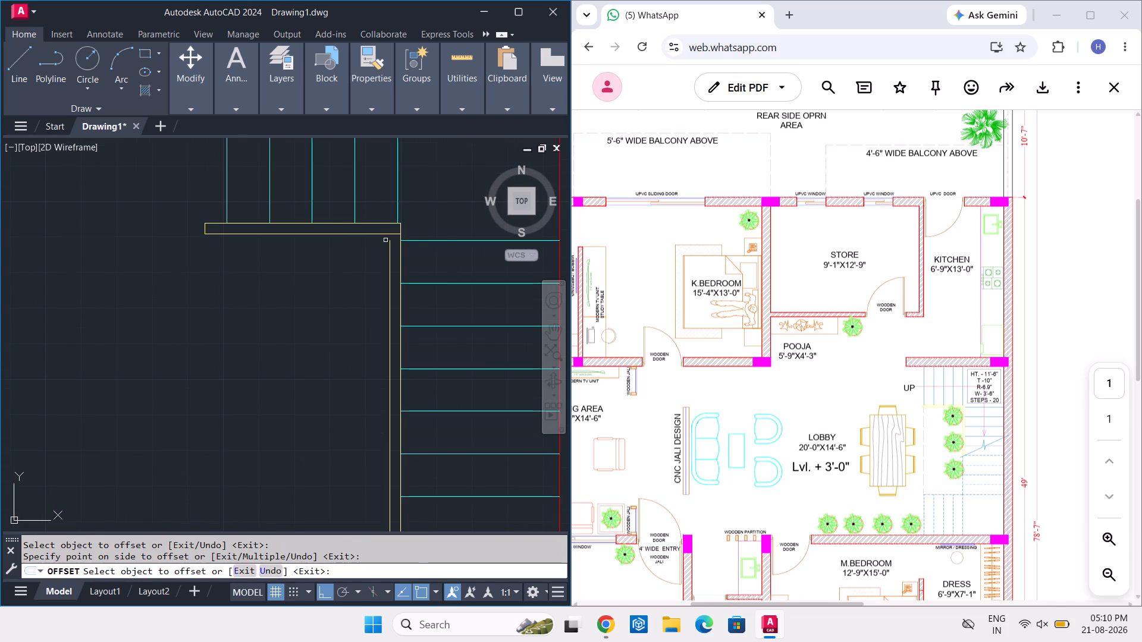
pyautogui.scroll(-3, 395, 257)
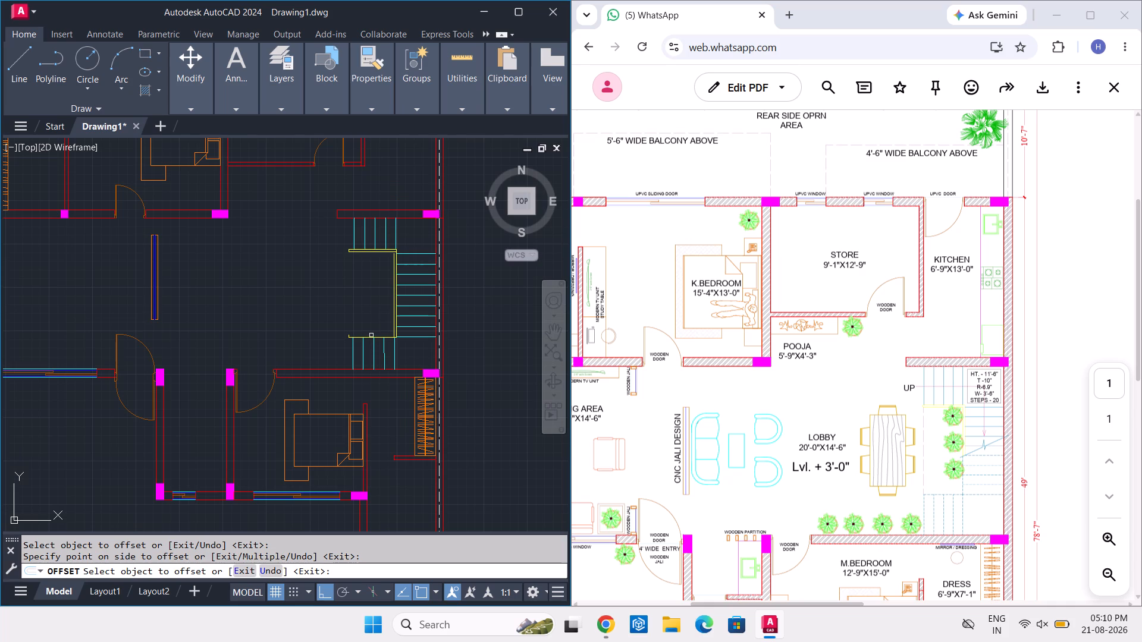
pyautogui.click(371, 338)
pyautogui.click(373, 328)
pyautogui.scroll(2, 379, 337)
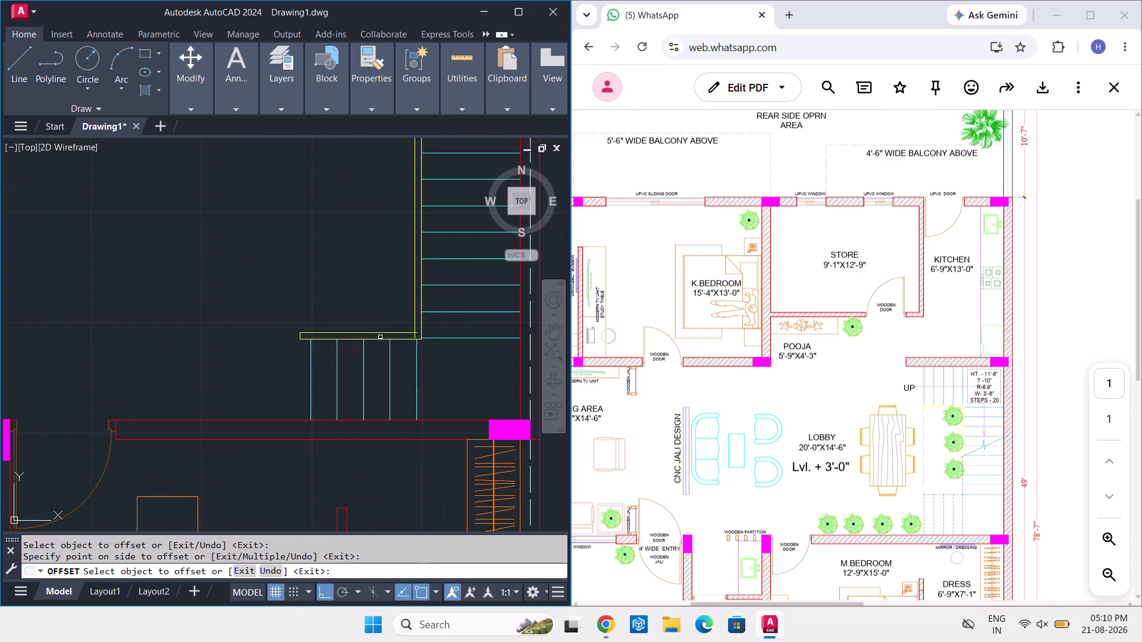
pyautogui.press('Escape')
# Clean up the inner offset corners with Trim, removing the overshoots and extending the inner vertical line to the upper inner line.
pyautogui.press('t')
pyautogui.write('R')
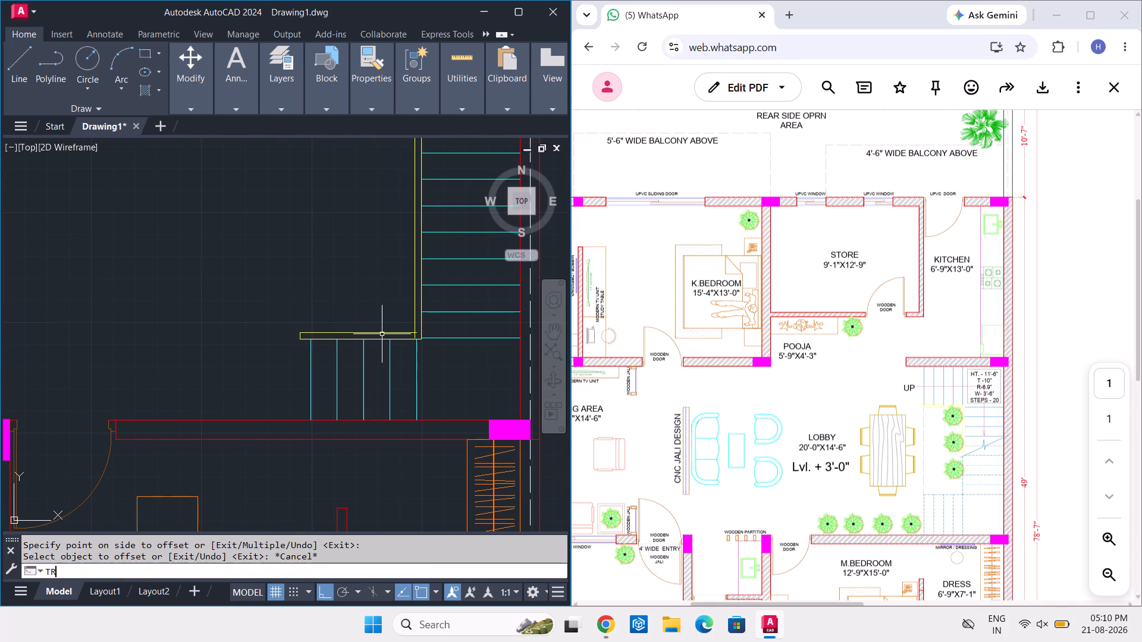
pyautogui.press('space')
pyautogui.scroll(4, 409, 341)
pyautogui.click(455, 292)
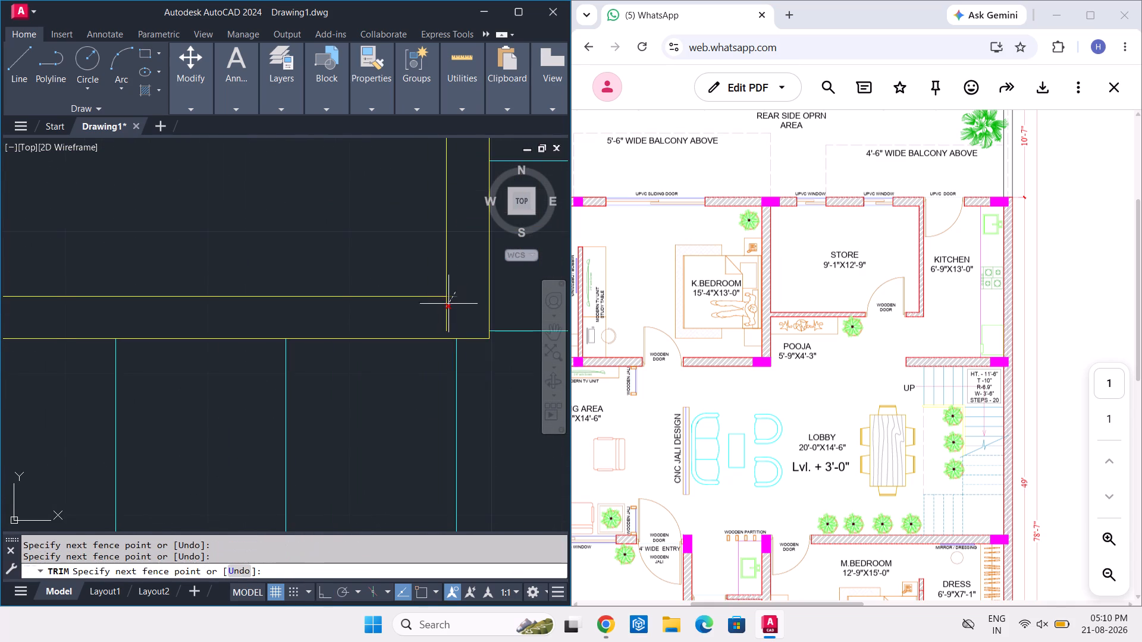
pyautogui.click(439, 317)
pyautogui.scroll(-4, 438, 308)
pyautogui.moveTo(427, 209); pyautogui.dragTo(395, 362, button='middle')
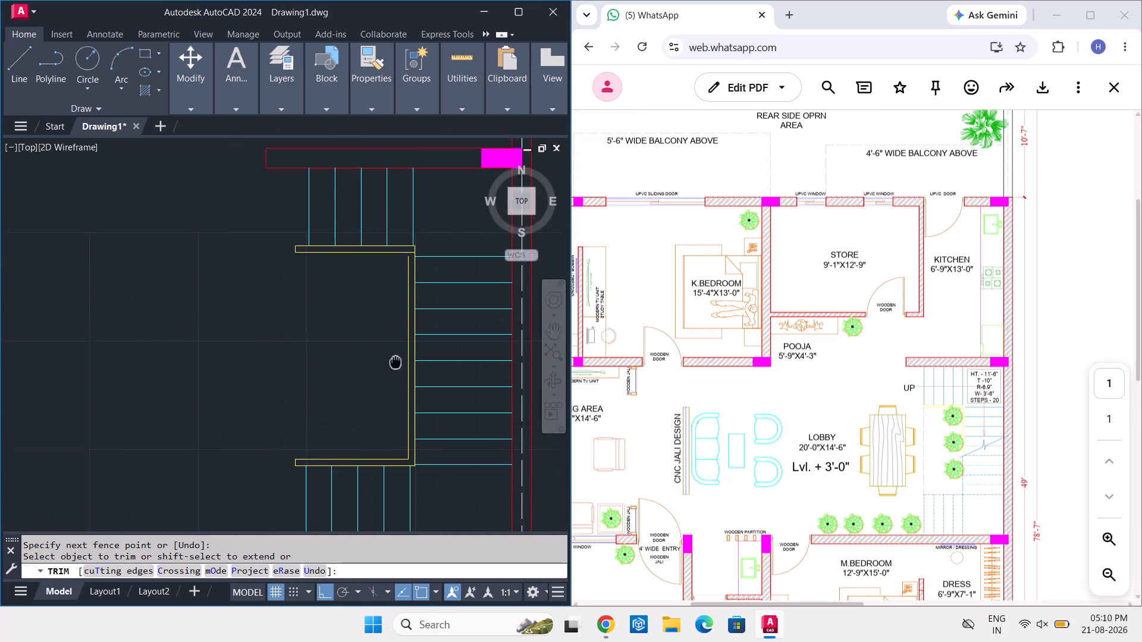
pyautogui.moveTo(395, 362); pyautogui.dragTo(393, 353, button='middle')
pyautogui.scroll(4, 413, 250)
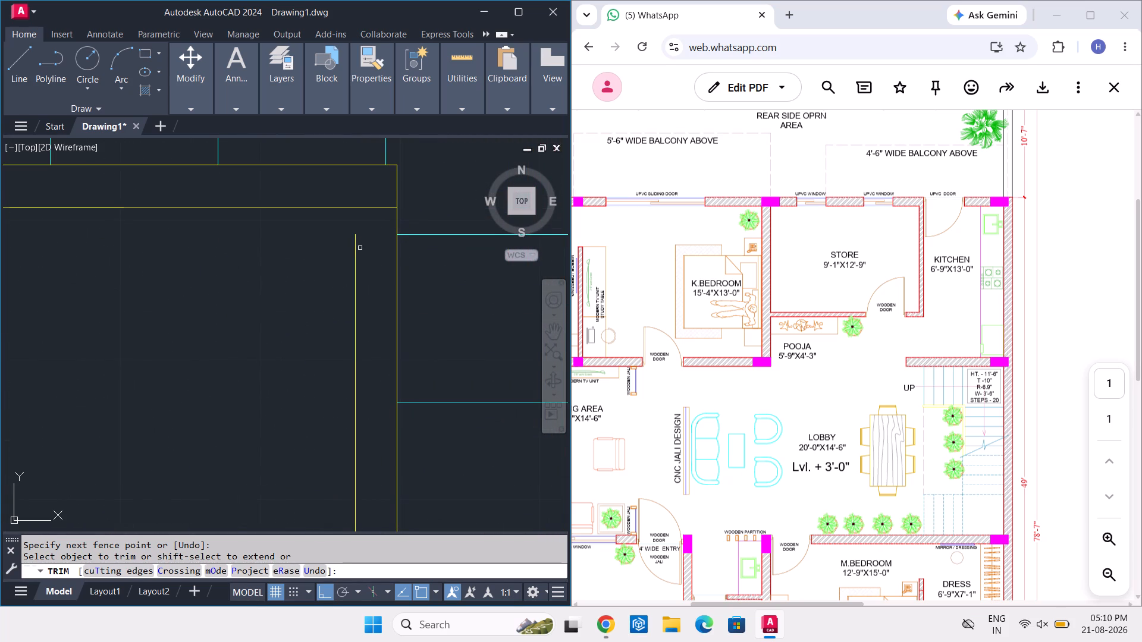
pyautogui.keyDown('shift'); pyautogui.click(354, 251); pyautogui.keyUp('shift')
pyautogui.click(371, 202)
pyautogui.click(371, 217)
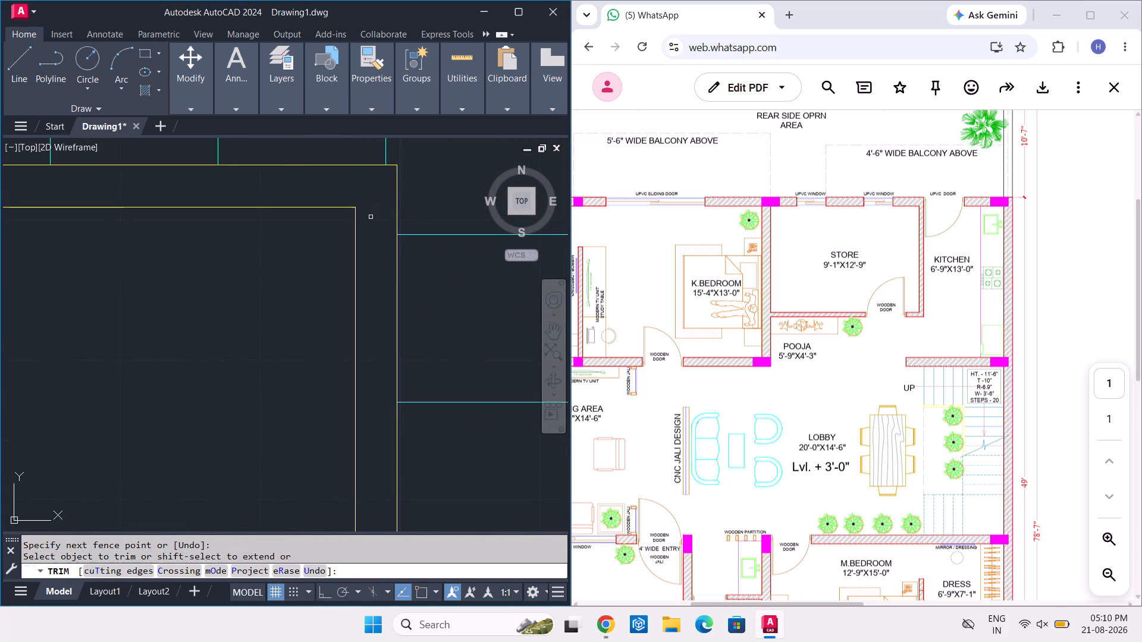
pyautogui.press('Escape')
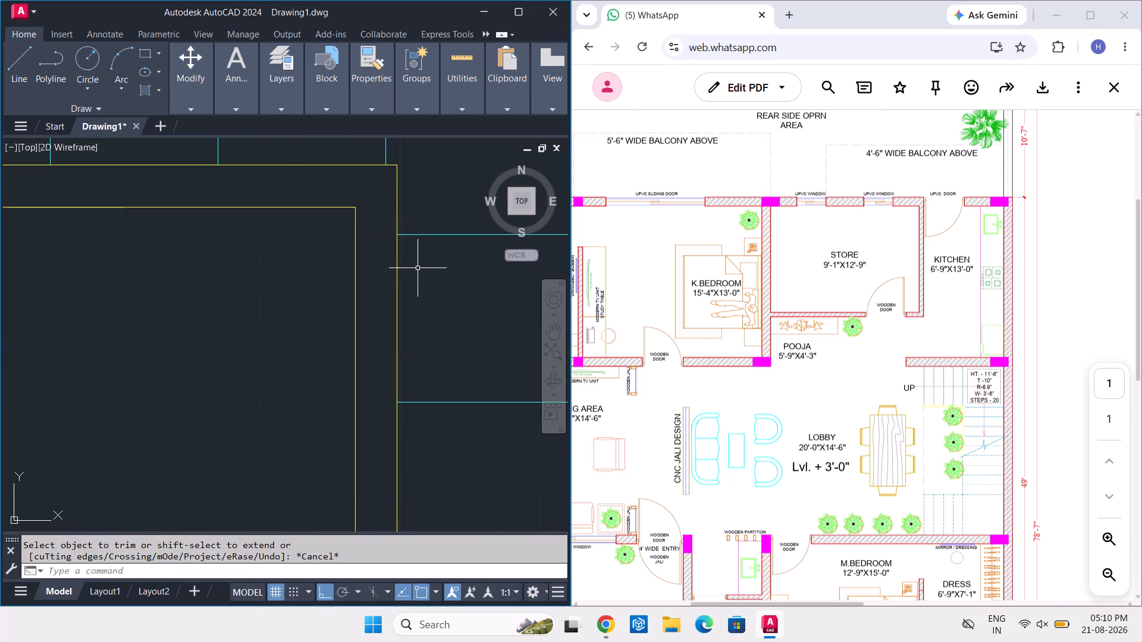
# Open DesignCenter and look through the blocks in House Designer.dwg and Kitchens.dwg for suitable items.
pyautogui.scroll(-5, 418, 268)
pyautogui.moveTo(417, 311); pyautogui.dragTo(421, 270, button='middle')
pyautogui.scroll(-3, 357, 263)
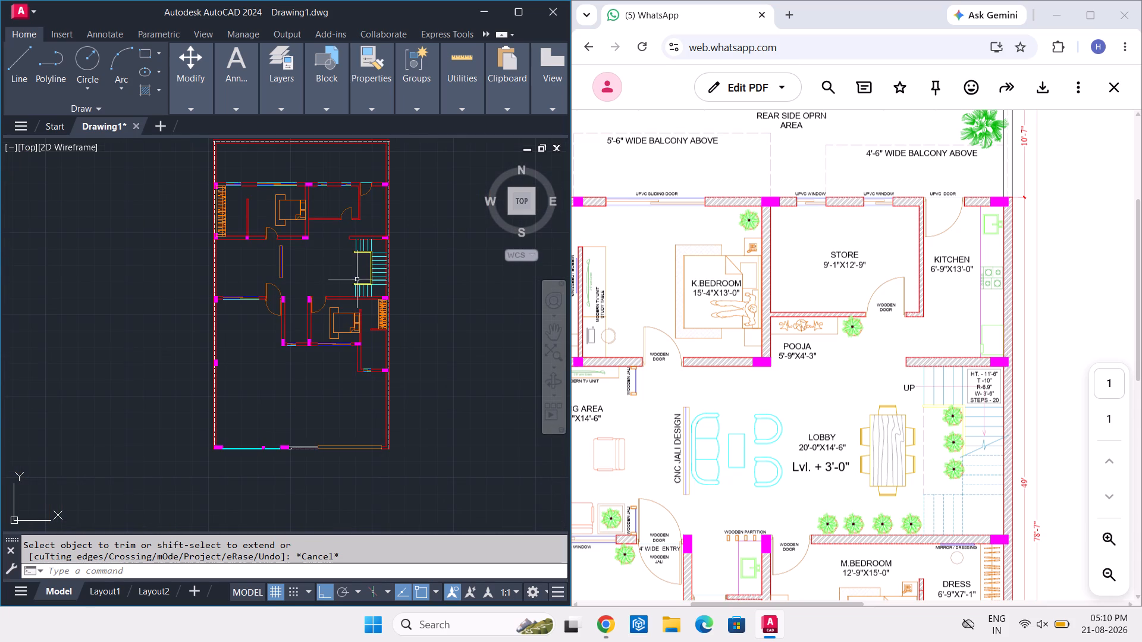
pyautogui.moveTo(357, 292); pyautogui.dragTo(367, 259, button='middle')
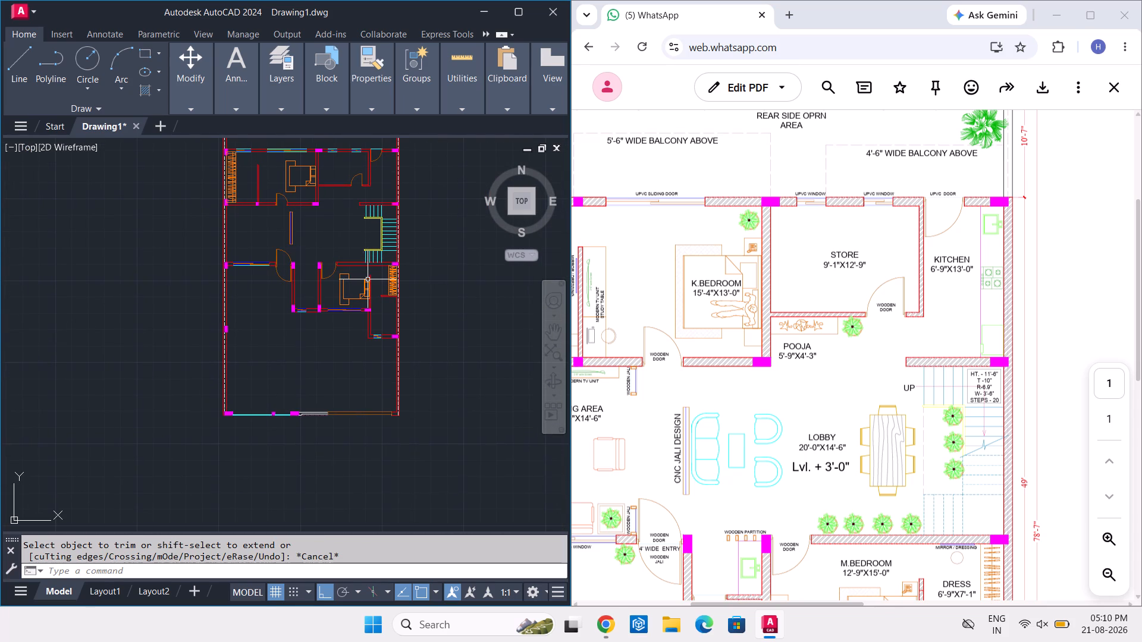
pyautogui.write('DC')
pyautogui.press('space')
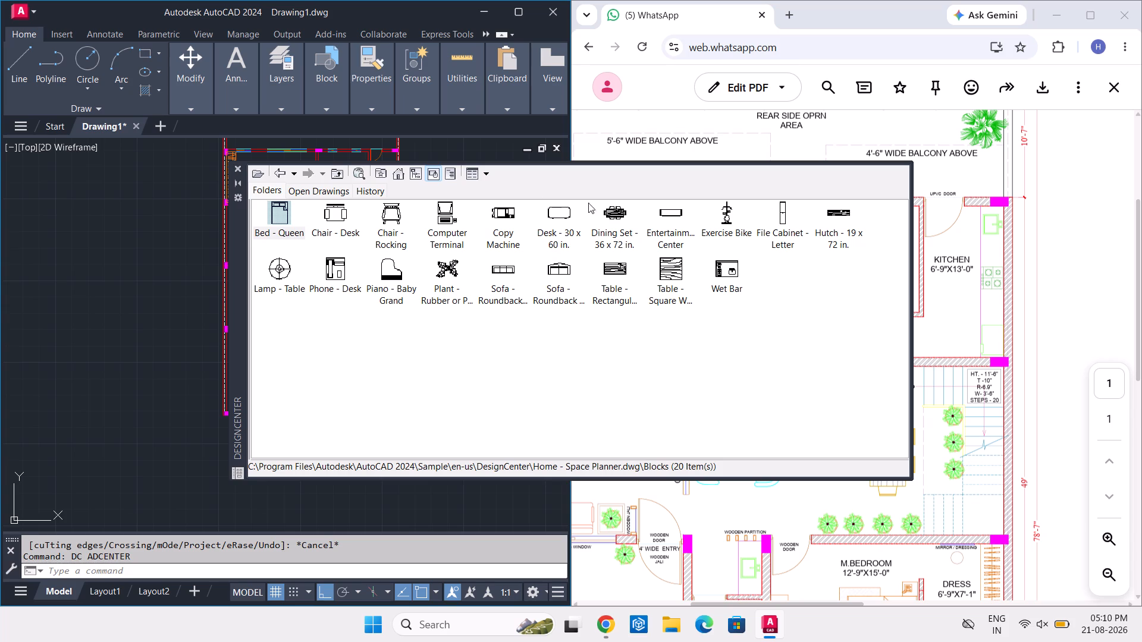
pyautogui.click(279, 178)
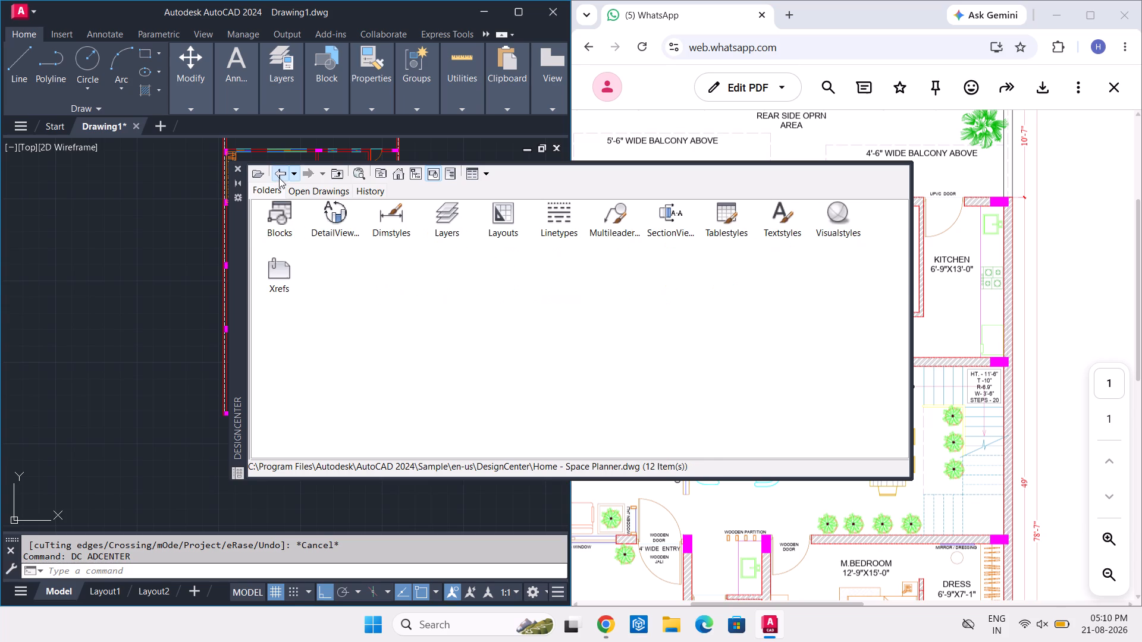
pyautogui.click(279, 178)
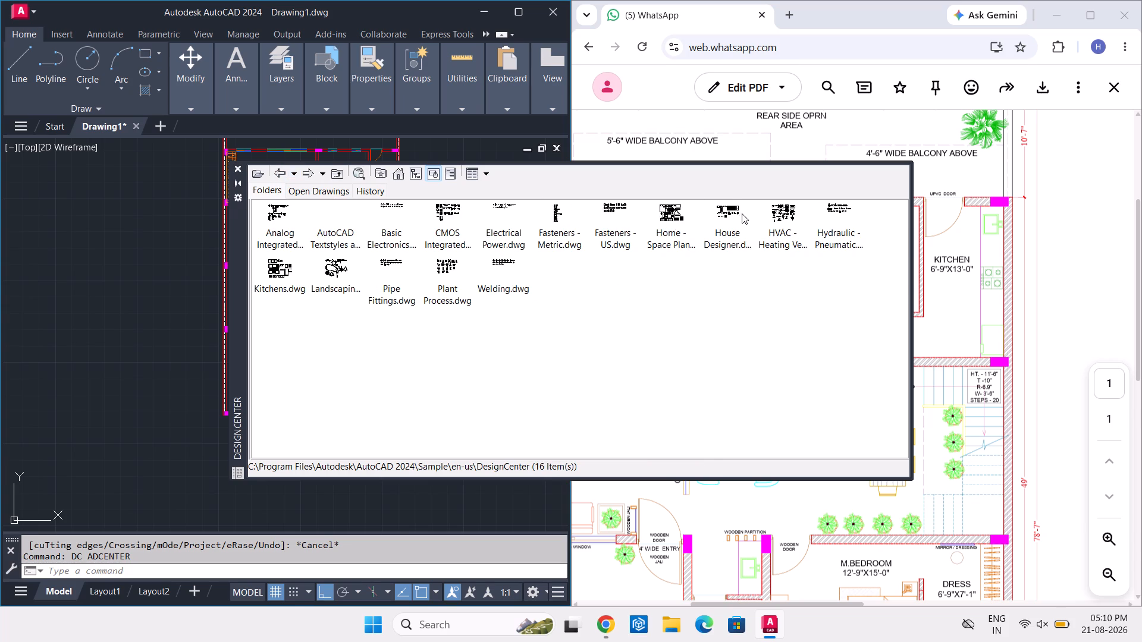
pyautogui.doubleClick(732, 209)
pyautogui.doubleClick(288, 206)
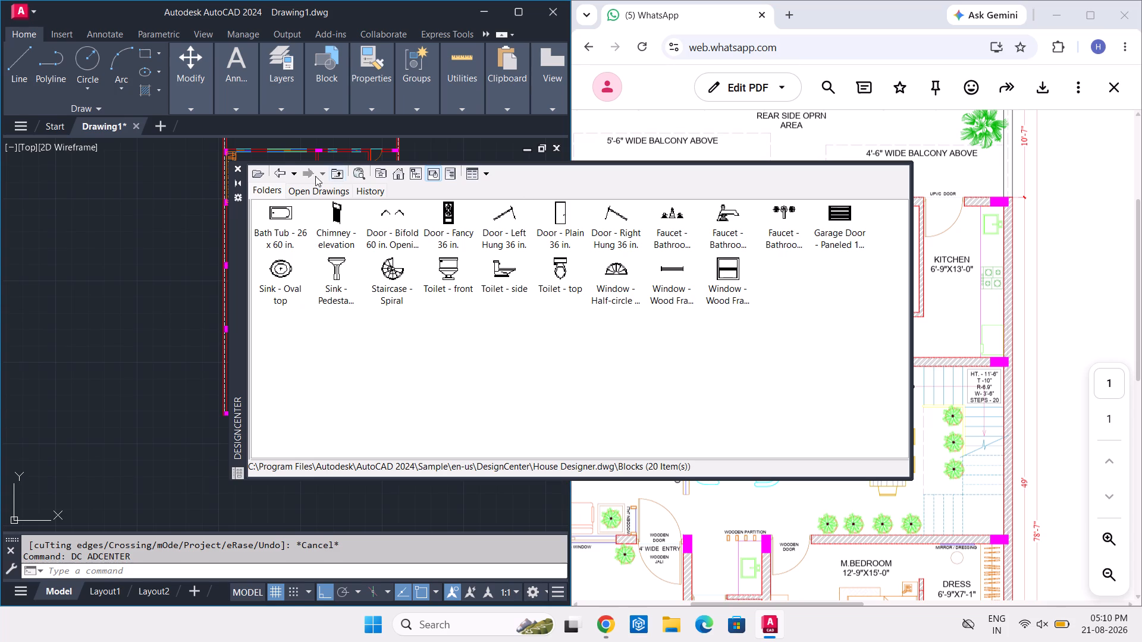
pyautogui.click(278, 173)
pyautogui.click(278, 173)
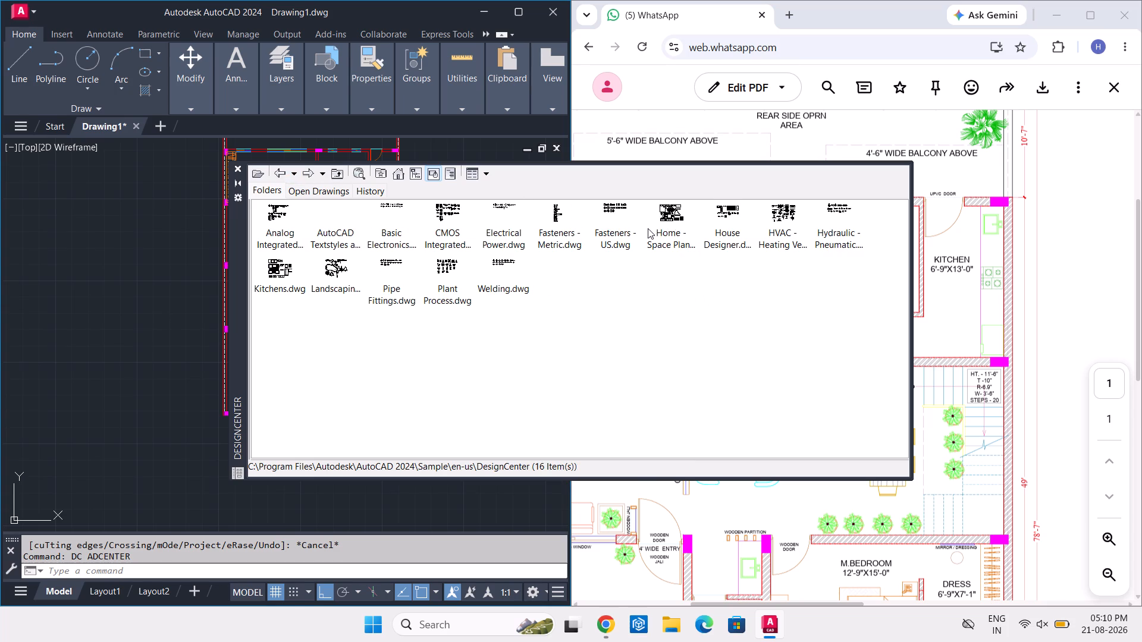
pyautogui.doubleClick(284, 271)
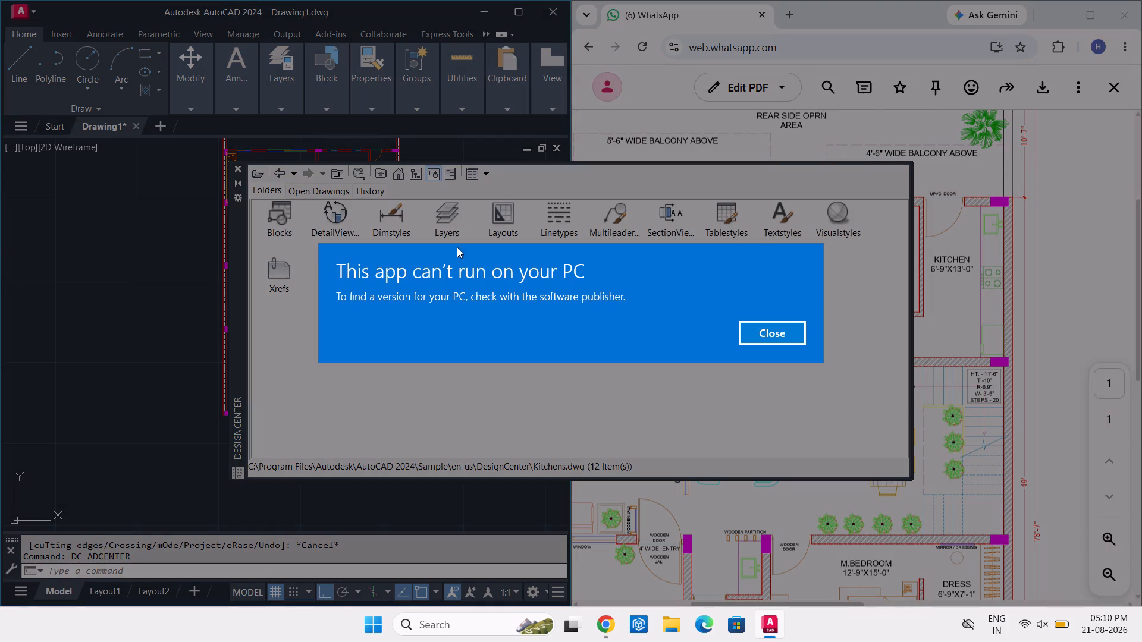
pyautogui.click(793, 314)
pyautogui.click(786, 326)
pyautogui.doubleClick(282, 214)
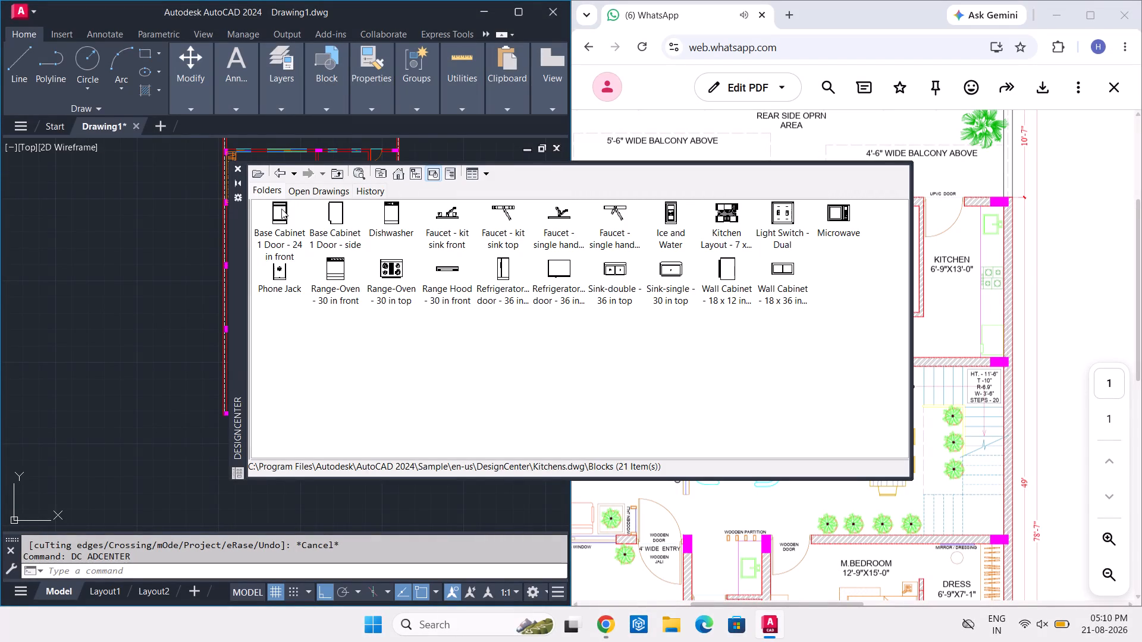
pyautogui.doubleClick(277, 175)
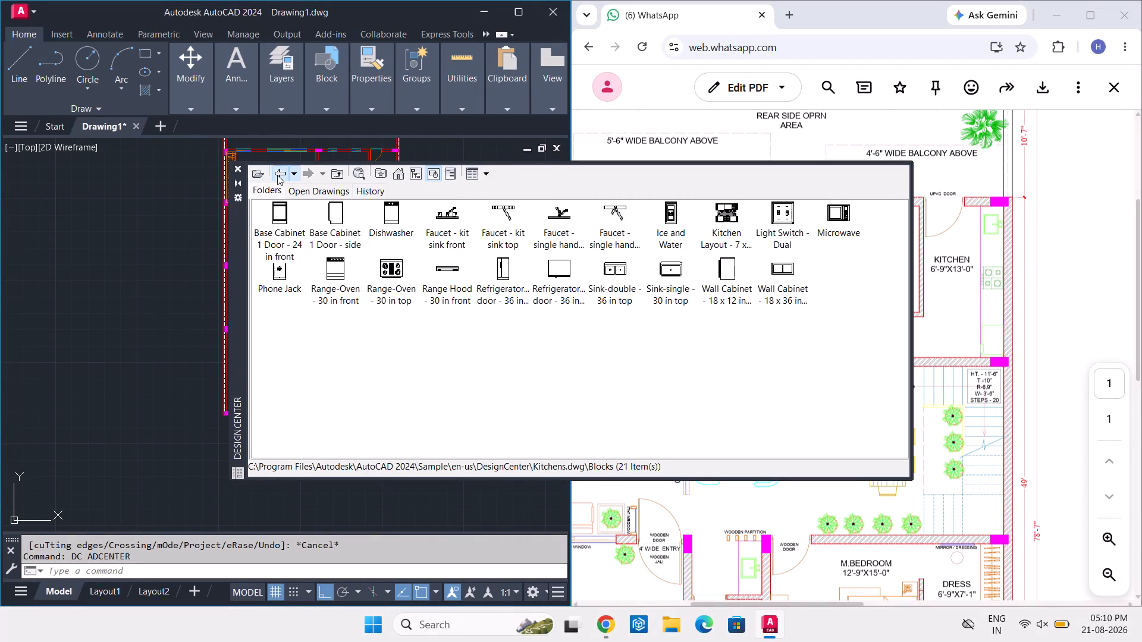
pyautogui.click(277, 175)
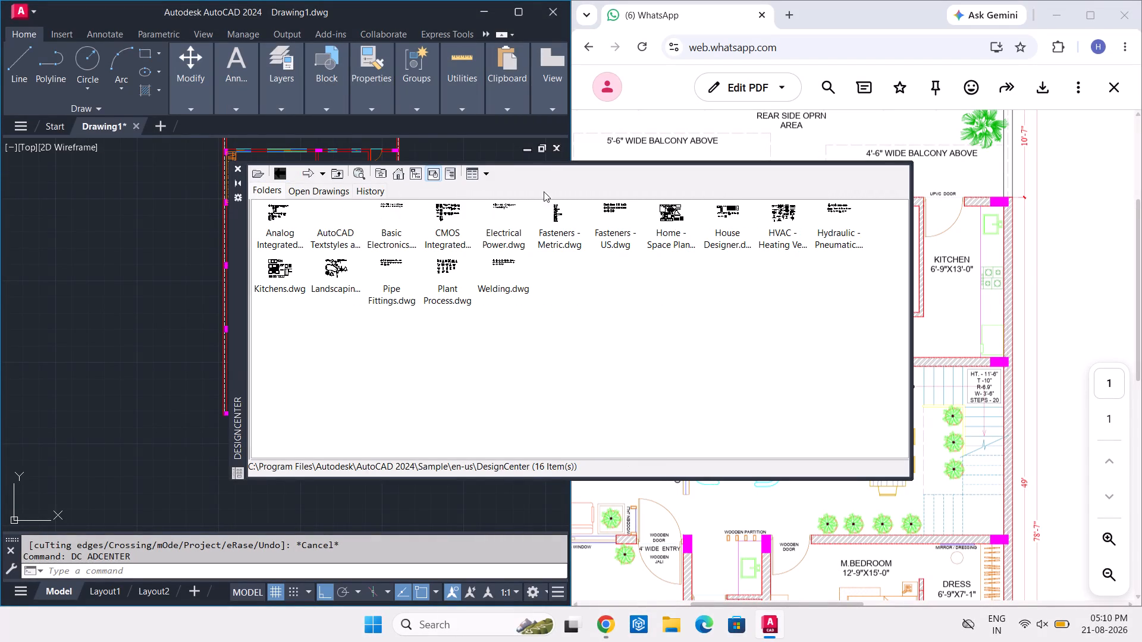
# Insert the Dining Set - 36 x 72 in. block from Home - Space Planner.dwg in the empty space left of the plan.
pyautogui.doubleClick(672, 222)
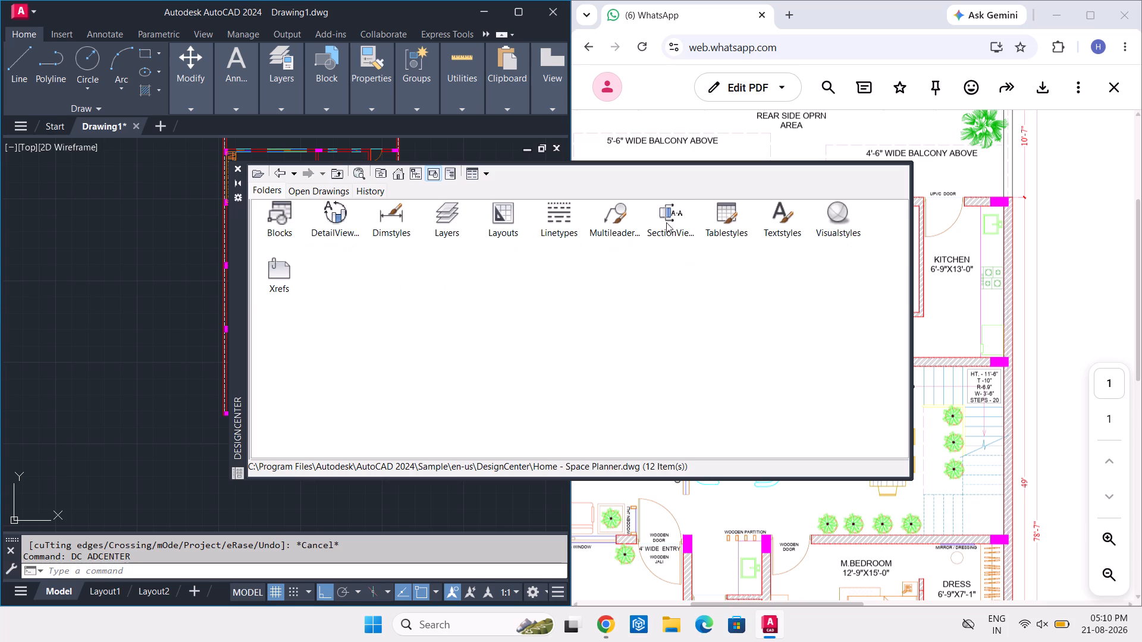
pyautogui.doubleClick(291, 221)
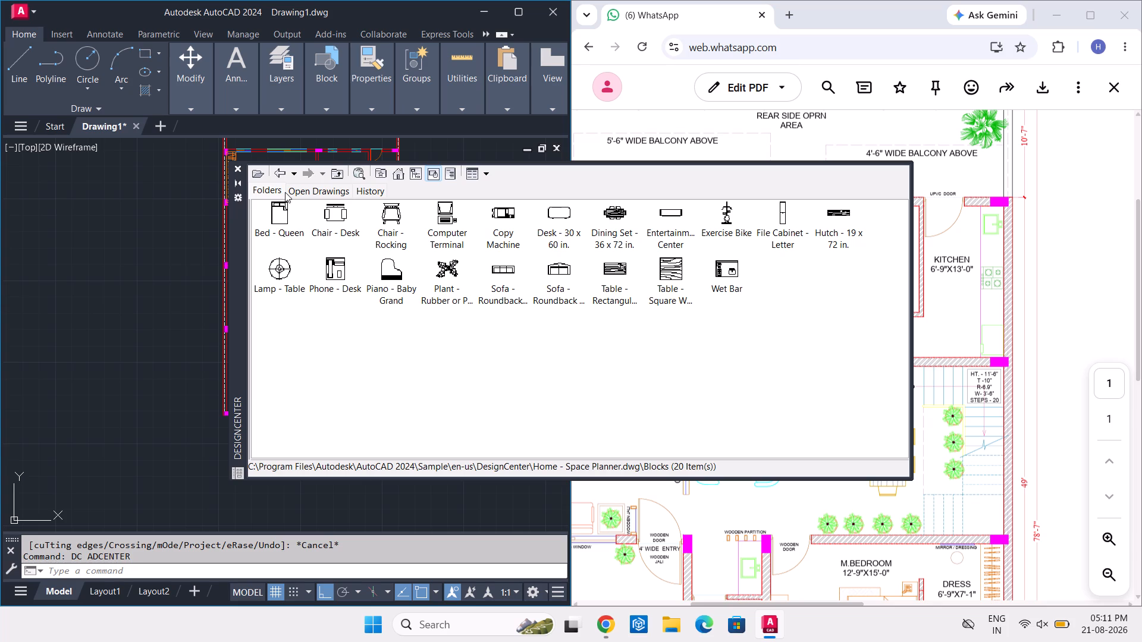
pyautogui.click(612, 207)
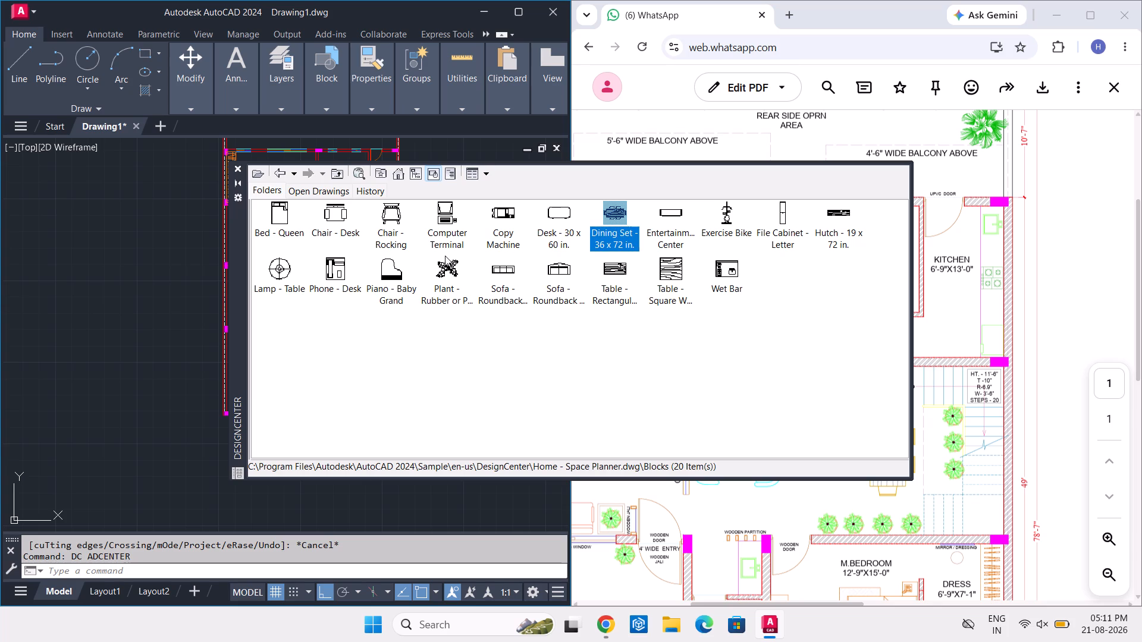
pyautogui.doubleClick(620, 209)
pyautogui.click(661, 399)
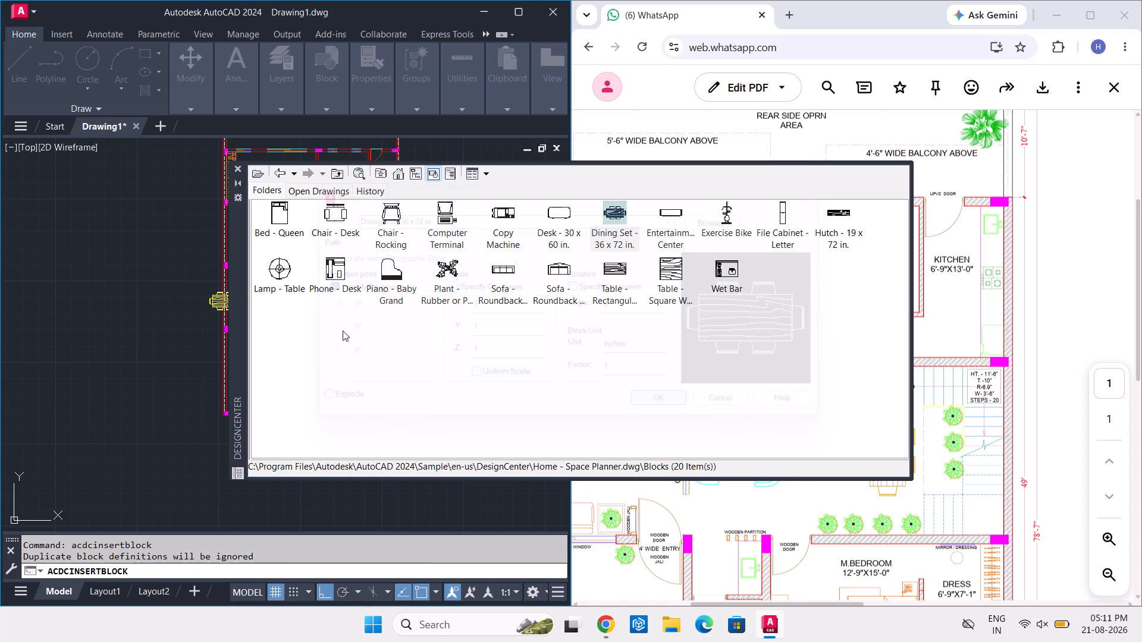
pyautogui.click(185, 303)
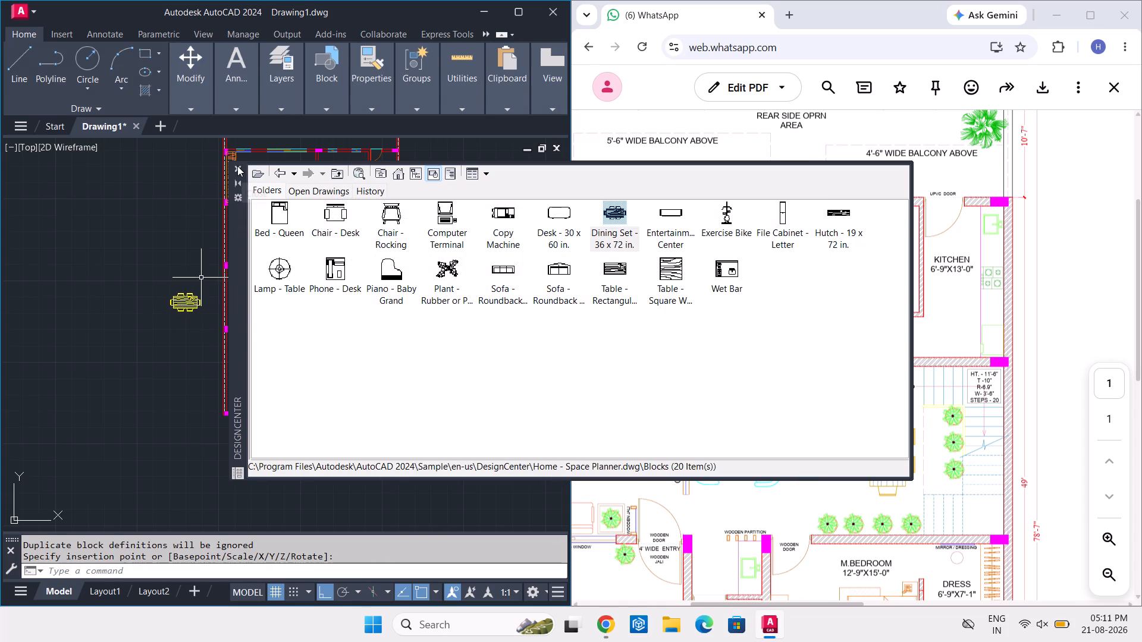
pyautogui.click(237, 166)
# Assign the inserted dining set block to the DECOR layer.
pyautogui.click(199, 300)
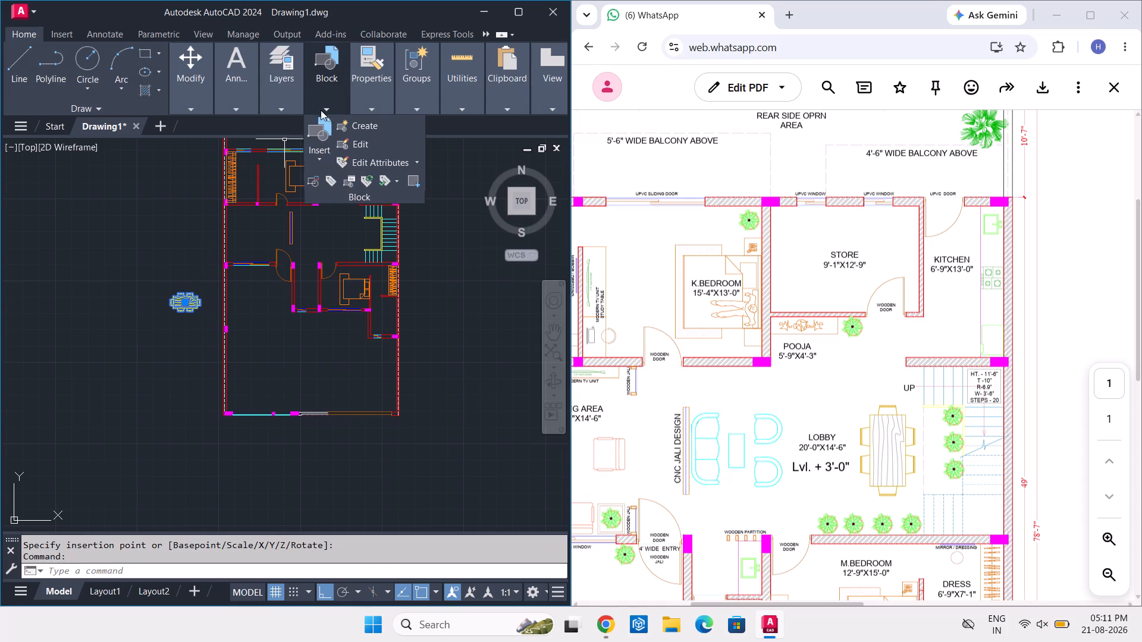
pyautogui.click(283, 111)
pyautogui.click(455, 121)
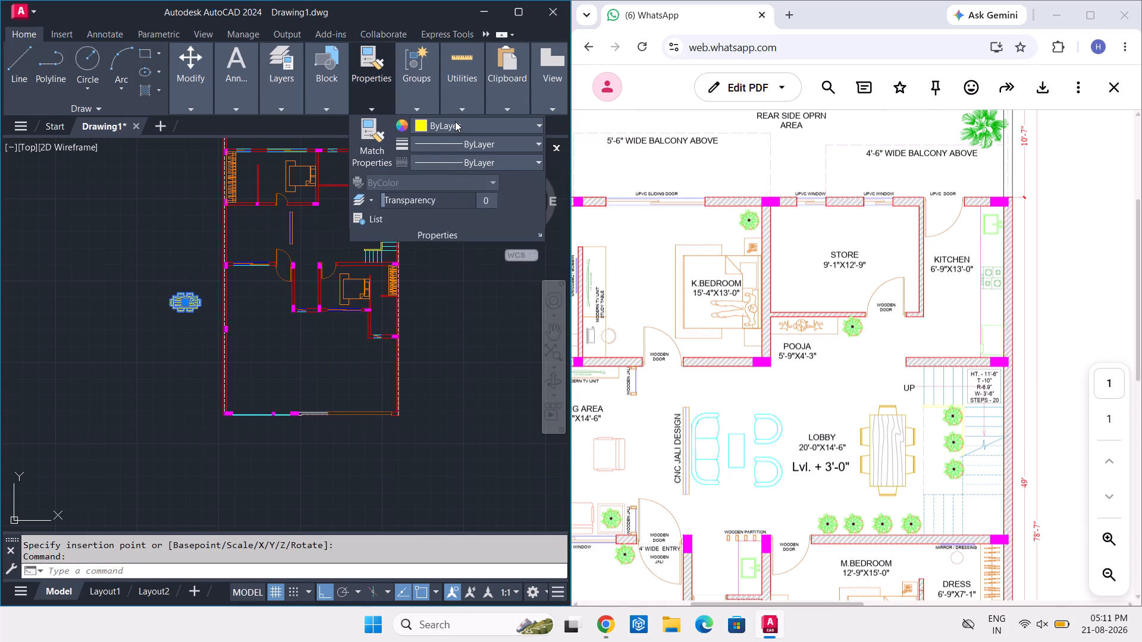
pyautogui.click(211, 206)
pyautogui.click(280, 108)
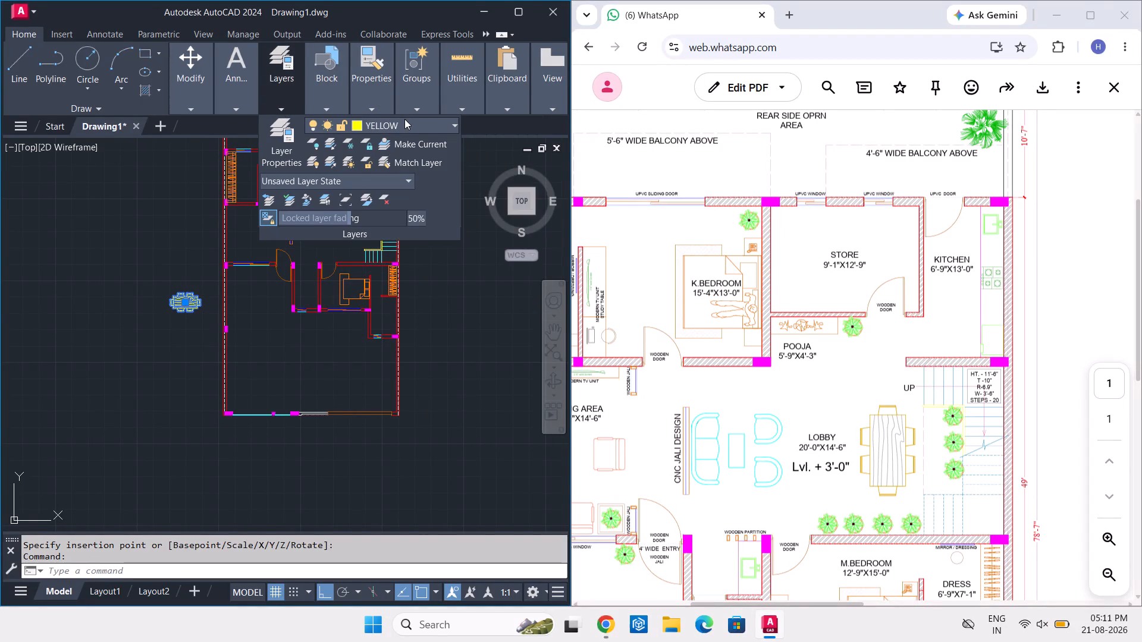
pyautogui.click(405, 128)
pyautogui.click(408, 191)
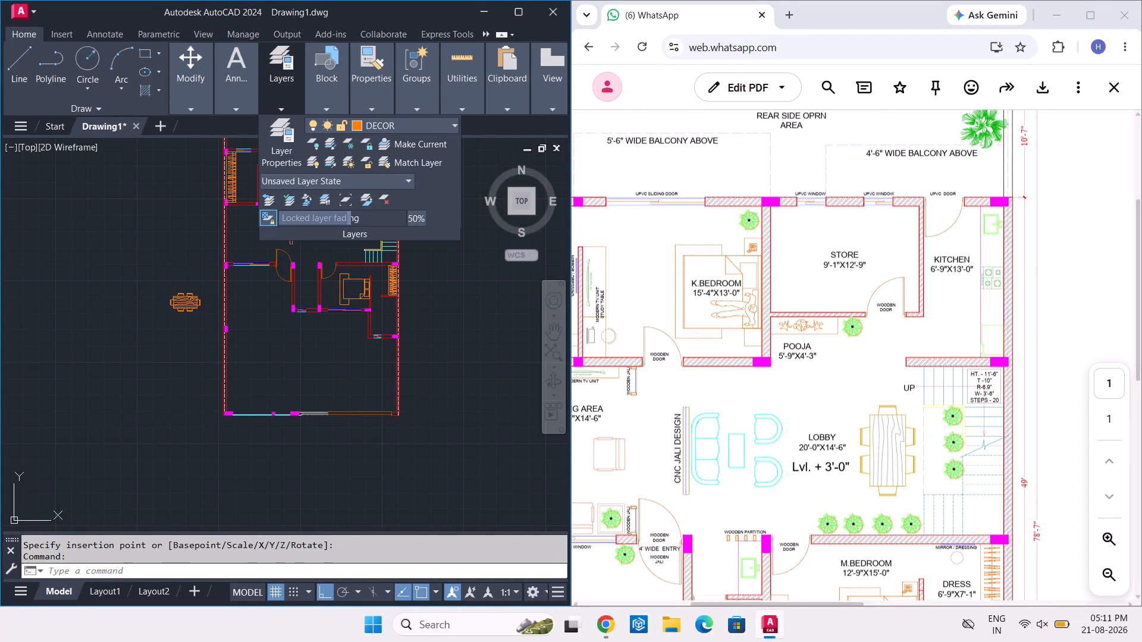
pyautogui.press('Escape')
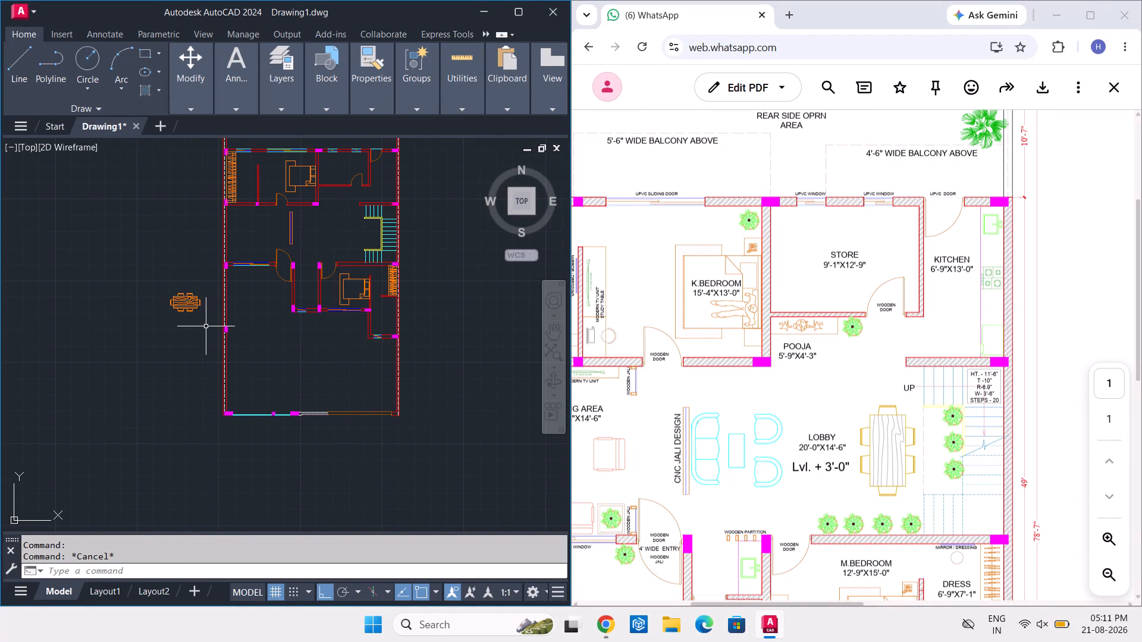
# Rotate the dining set a quarter turn so its long side runs vertically, as in the reference plan.
pyautogui.click(177, 299)
pyautogui.write('RO')
pyautogui.press('space')
pyautogui.click(187, 309)
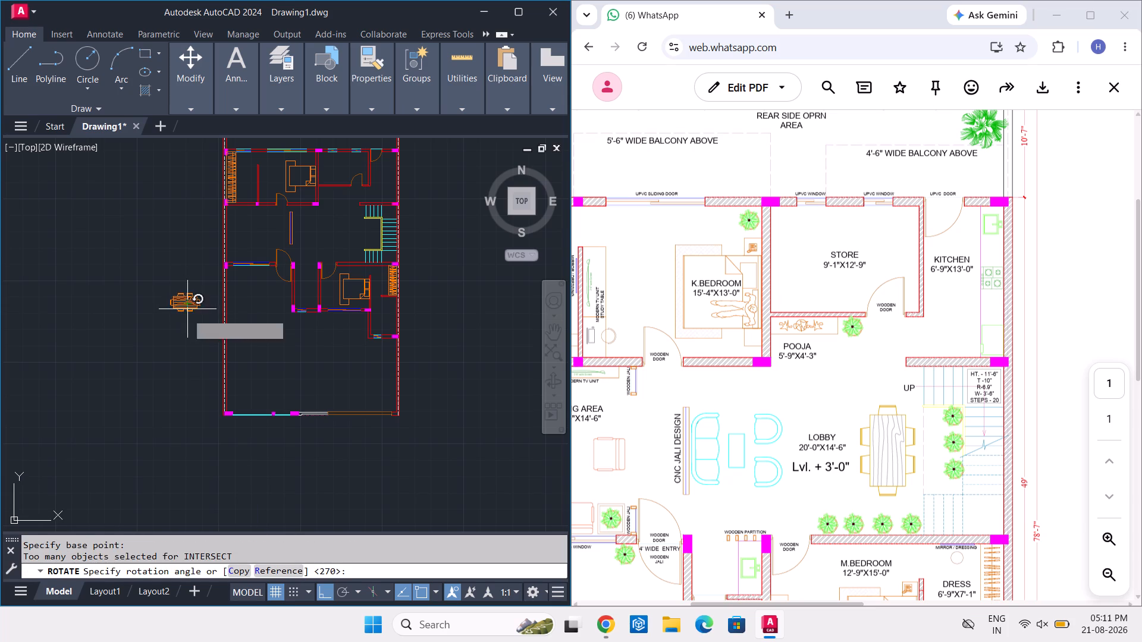
pyautogui.click(167, 363)
# Move the dining set freely, with Ortho off, into the lobby between the CNC jali panel and the staircase.
pyautogui.click(195, 314)
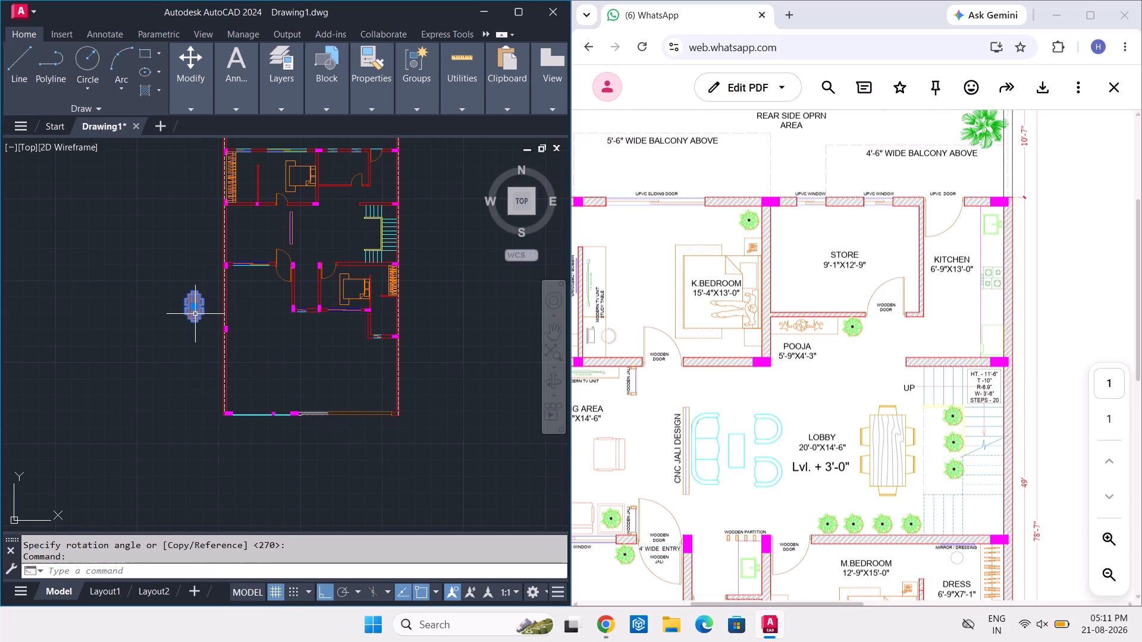
pyautogui.press('F8')
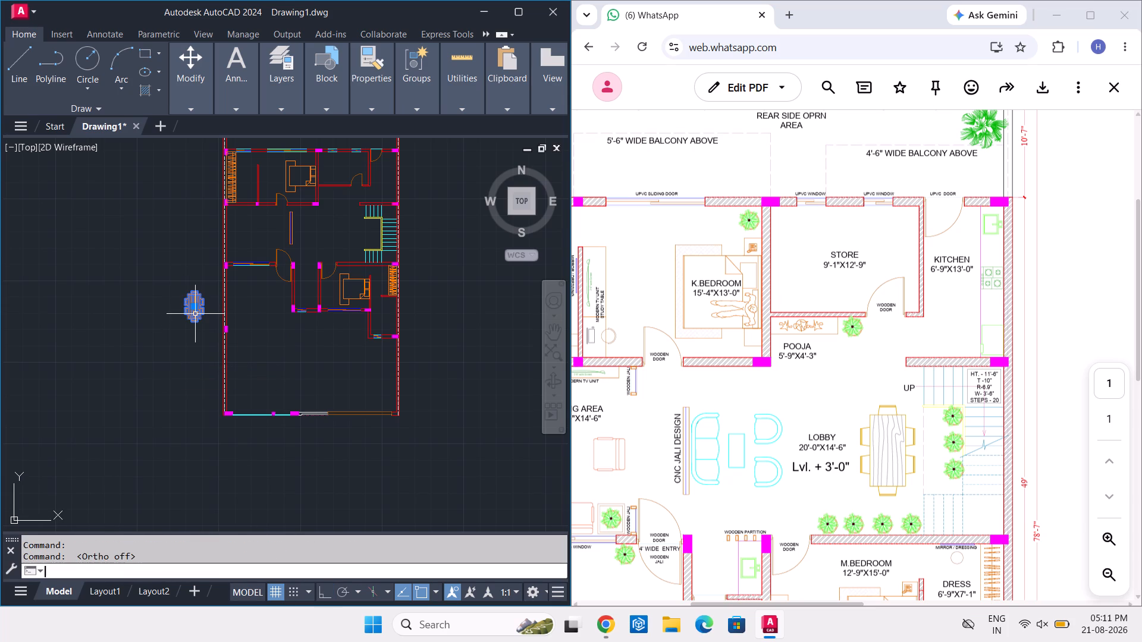
pyautogui.write('M')
pyautogui.press('space')
pyautogui.click(196, 311)
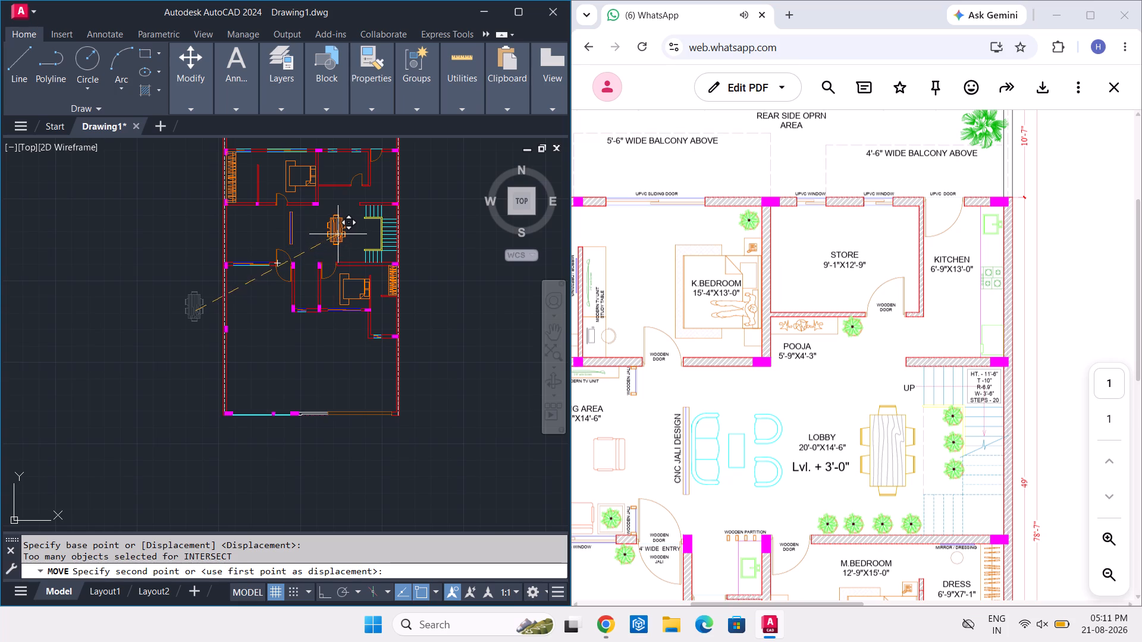
pyautogui.scroll(2, 338, 234)
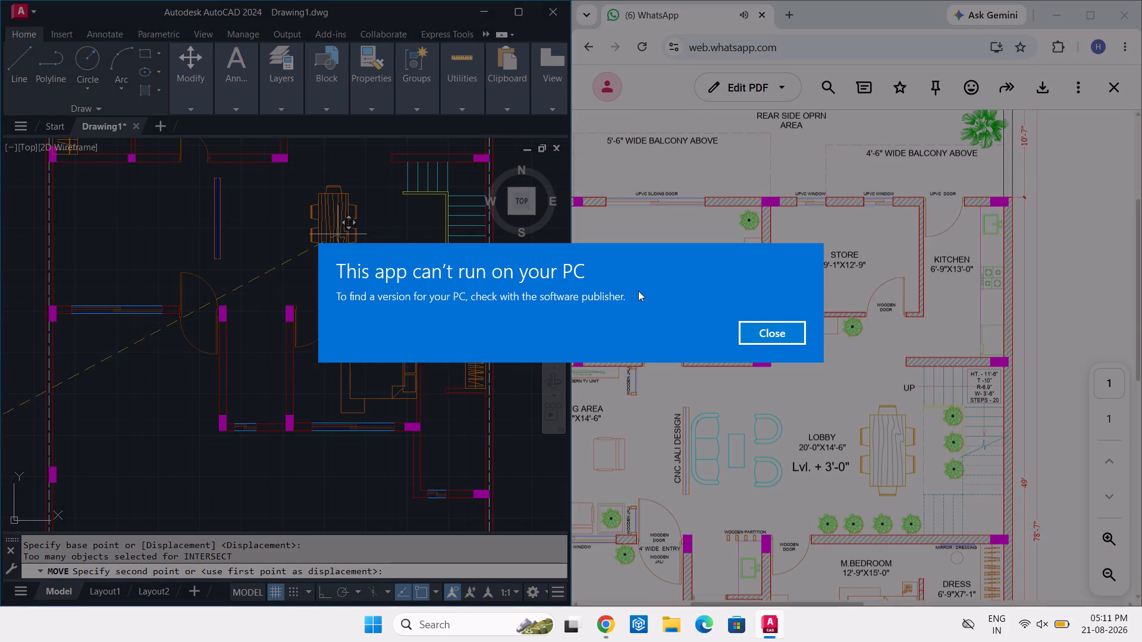
pyautogui.click(768, 325)
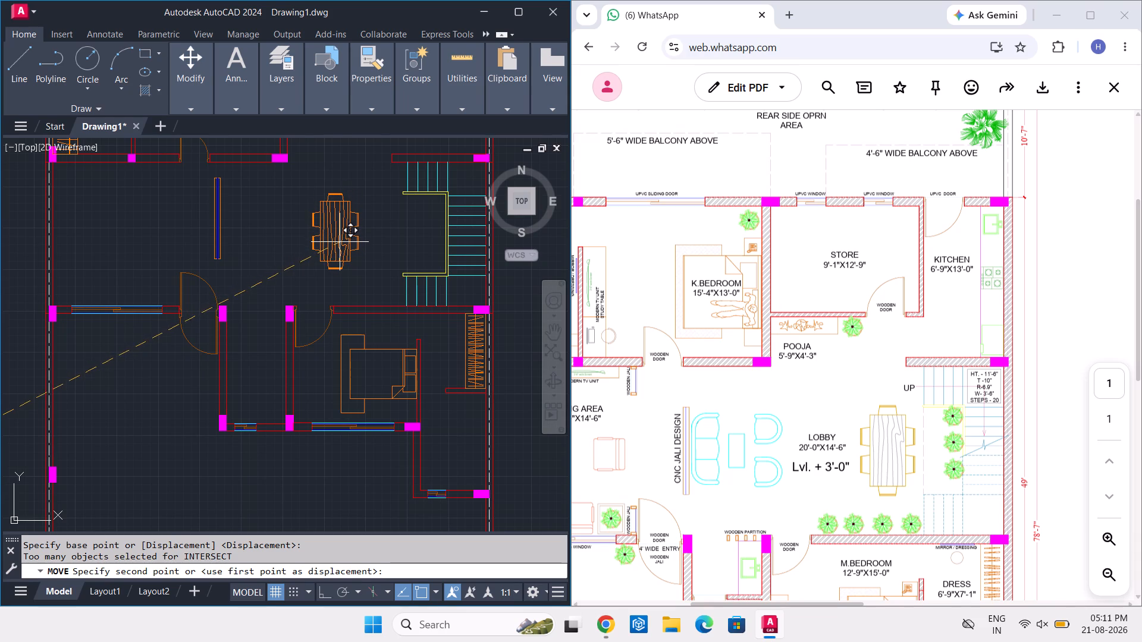
pyautogui.click(340, 242)
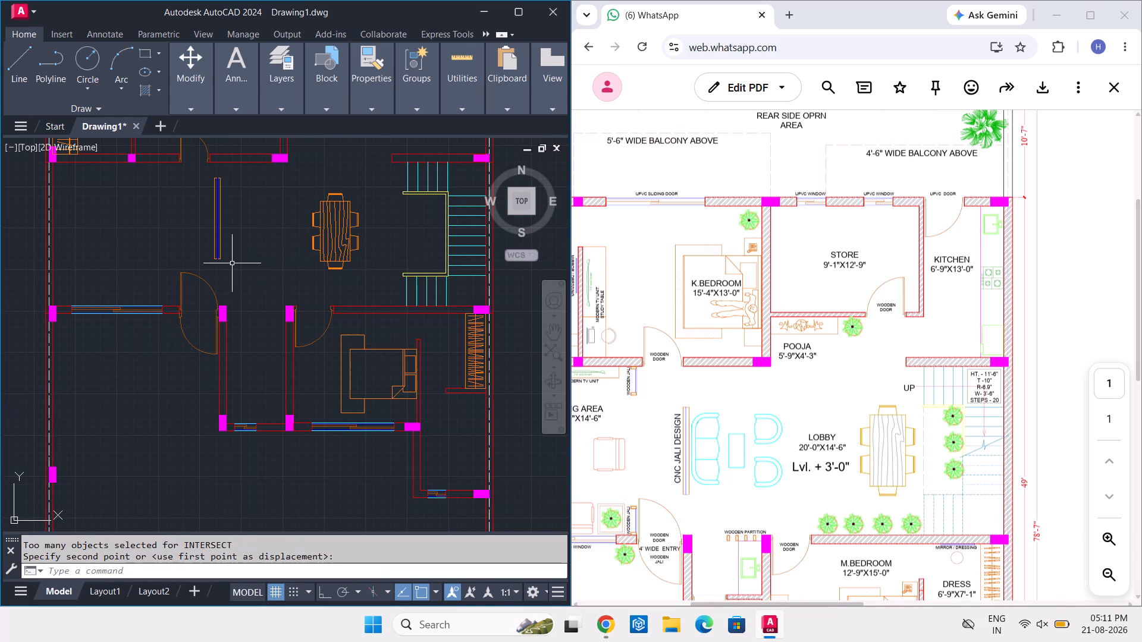
# Reopen DesignCenter for the next furniture block and make DECOR the current layer.
pyautogui.write('DC')
pyautogui.press('space')
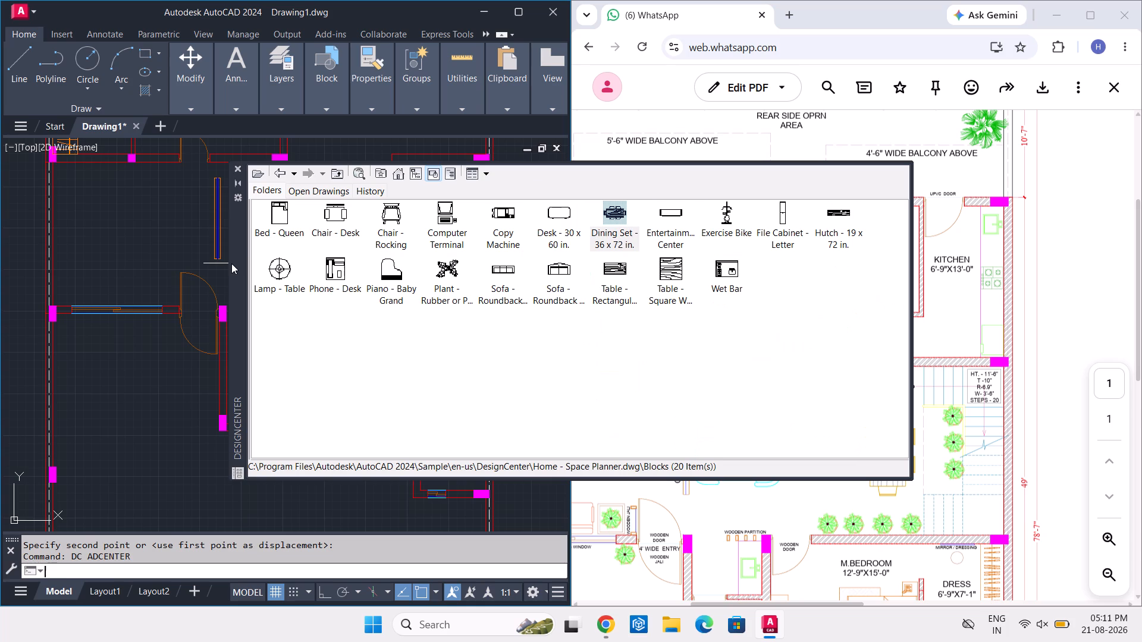
pyautogui.click(278, 107)
pyautogui.click(376, 121)
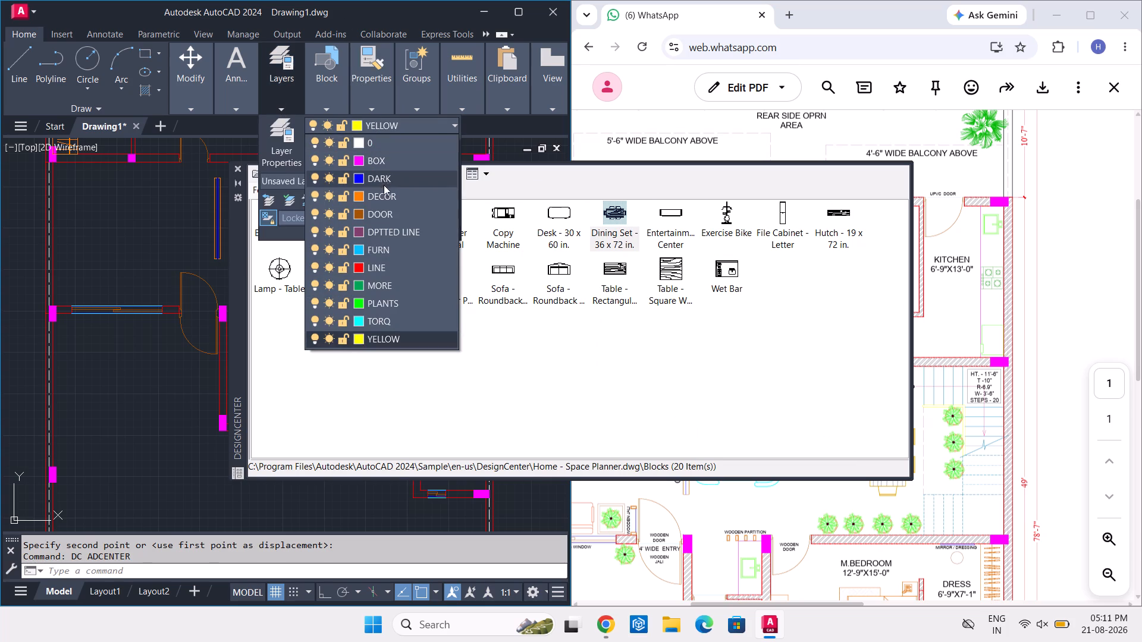
pyautogui.click(382, 192)
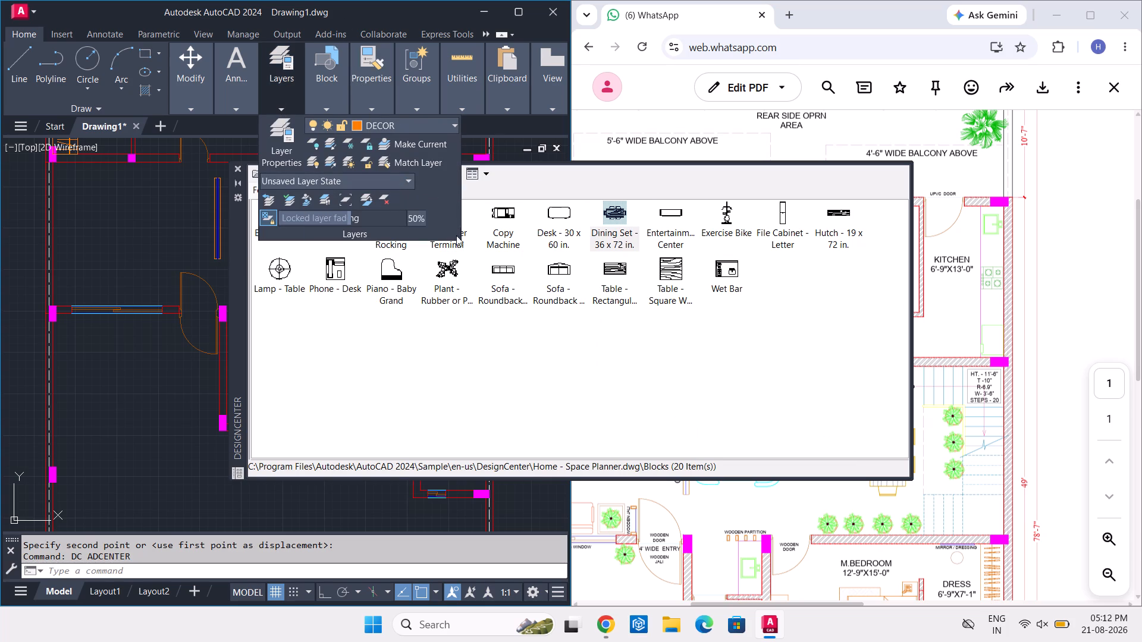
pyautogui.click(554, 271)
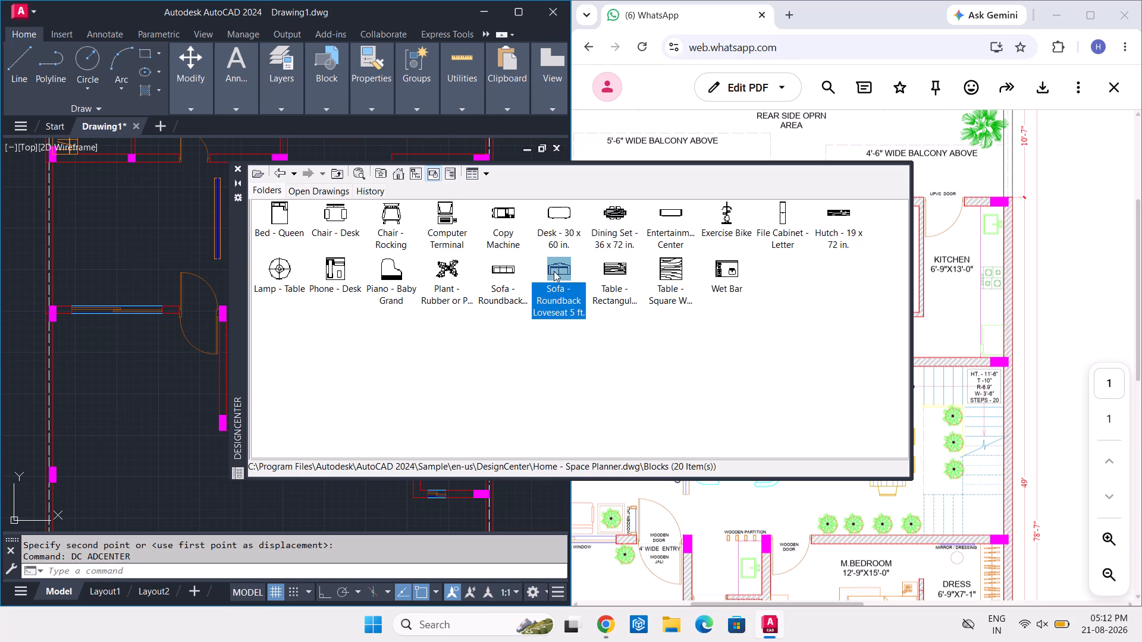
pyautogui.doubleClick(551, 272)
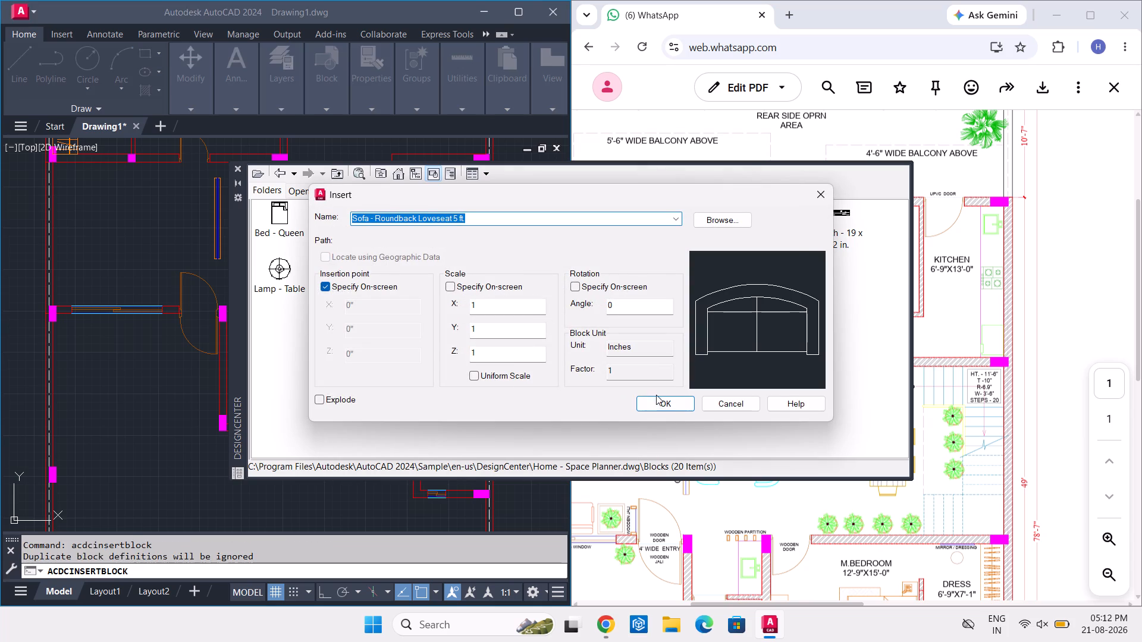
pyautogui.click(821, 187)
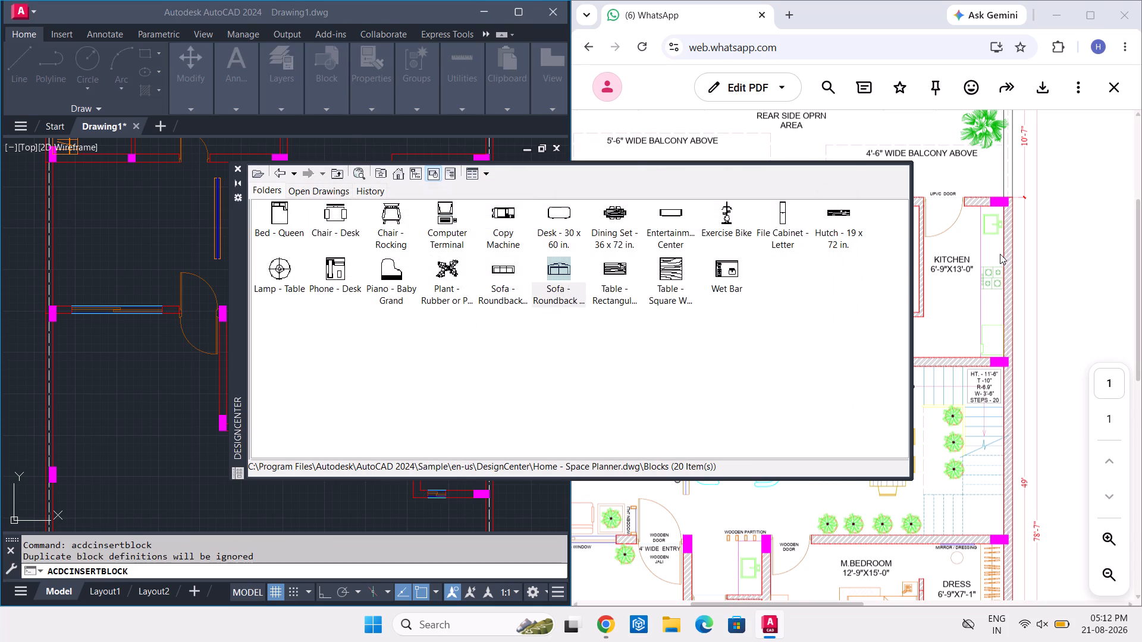
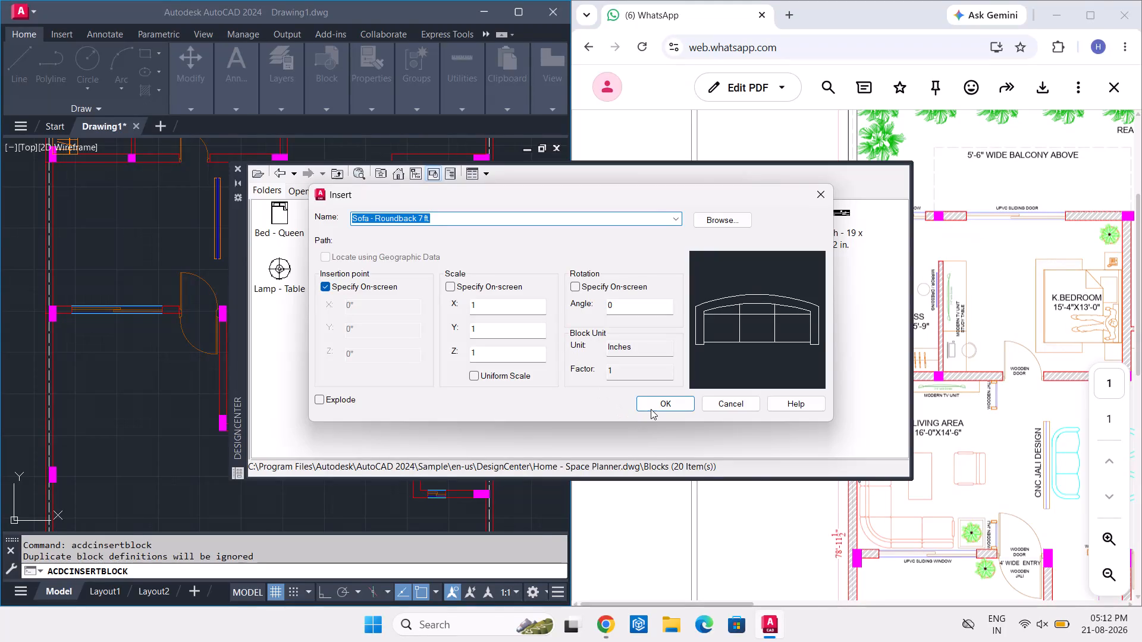
# Insert the Sofa - Roundback 7 ft block at scale 1 and angle 0 in the living area, west of the CNC jali panel.
pyautogui.click(651, 408)
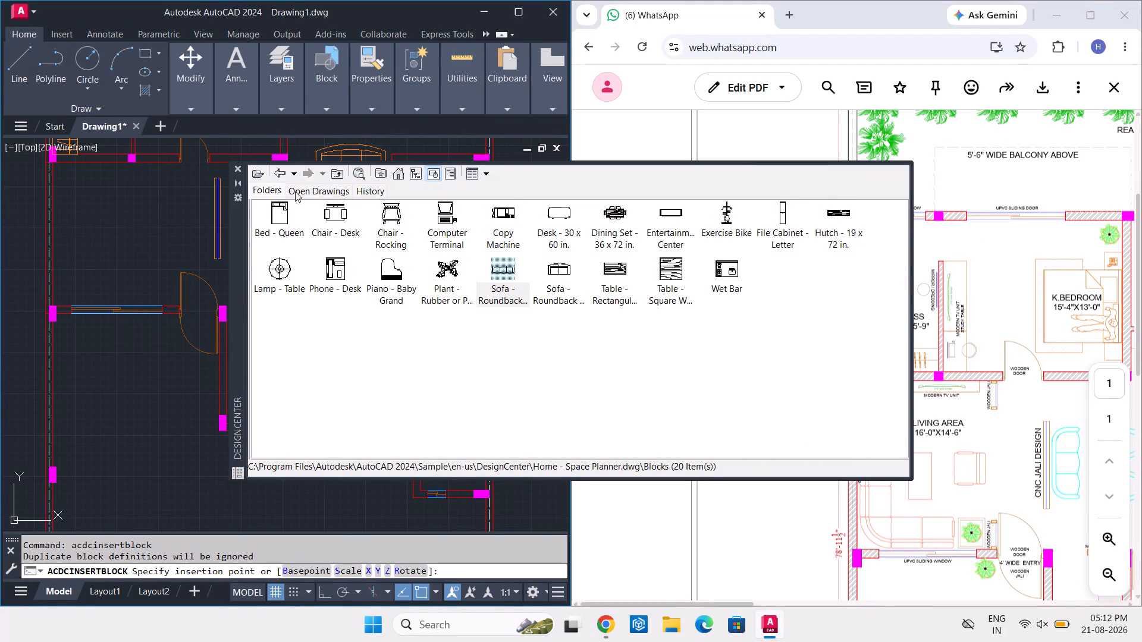
pyautogui.click(239, 168)
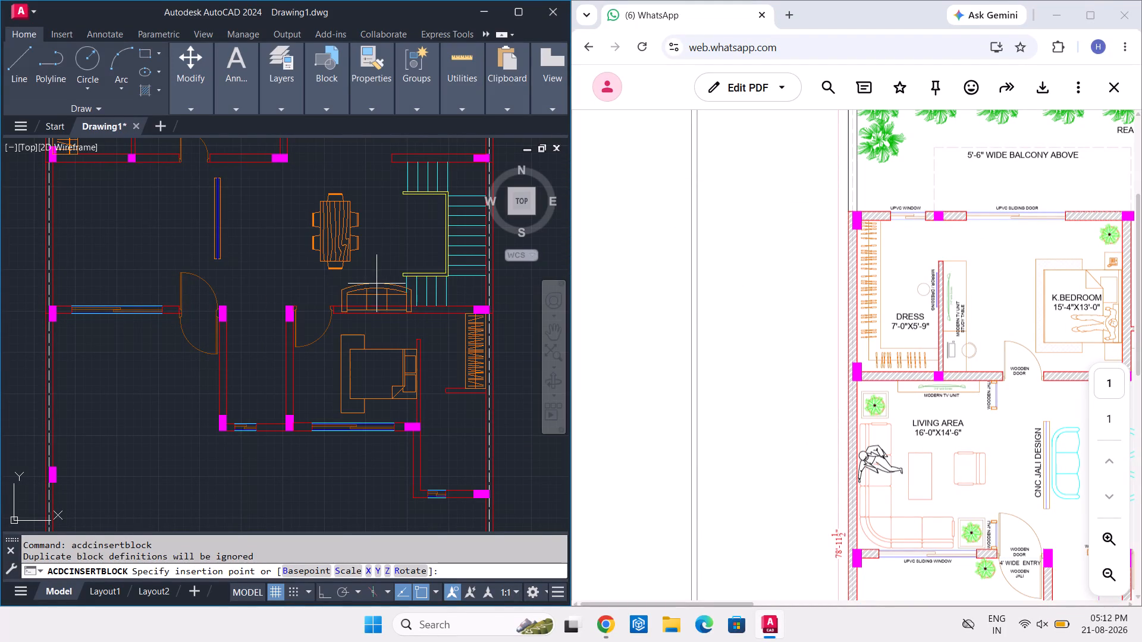
pyautogui.click(124, 213)
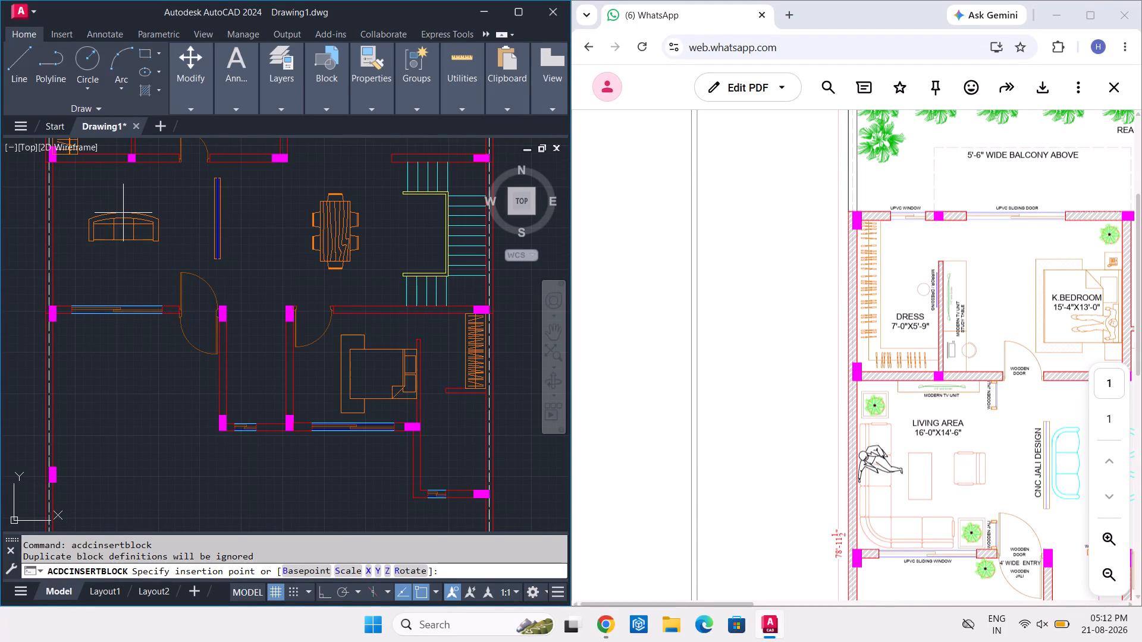
# Rotate the inserted sofa a quarter turn counterclockwise so it stands vertically with its curved back facing the outer wall.
pyautogui.write('RO')
pyautogui.press('space')
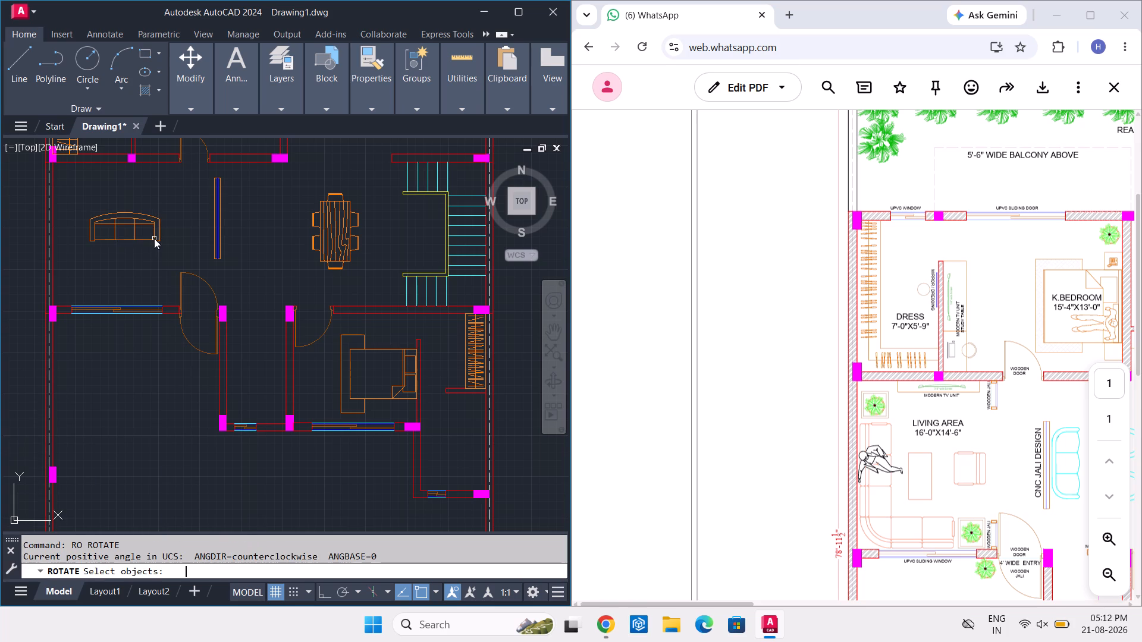
pyautogui.click(155, 238)
pyautogui.press('Return')
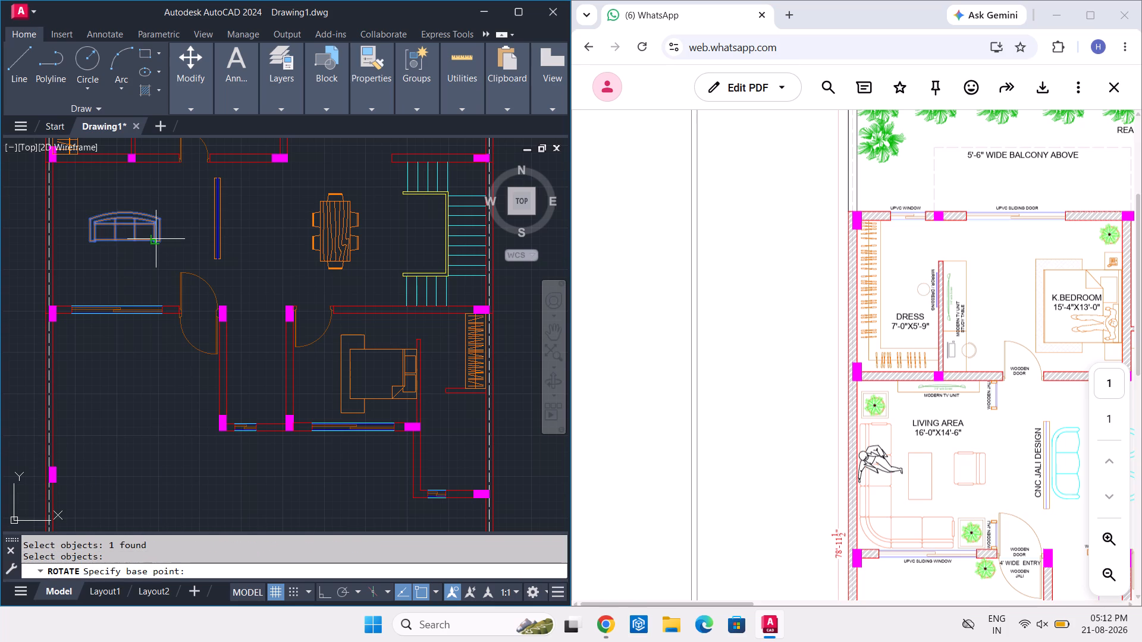
pyautogui.click(150, 234)
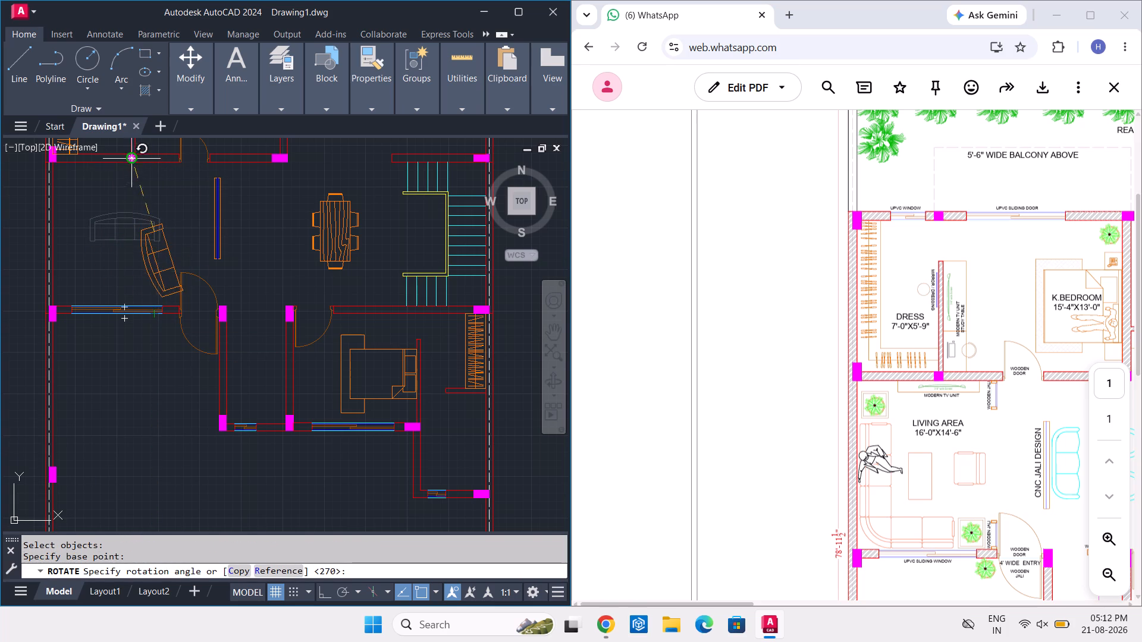
pyautogui.click(153, 156)
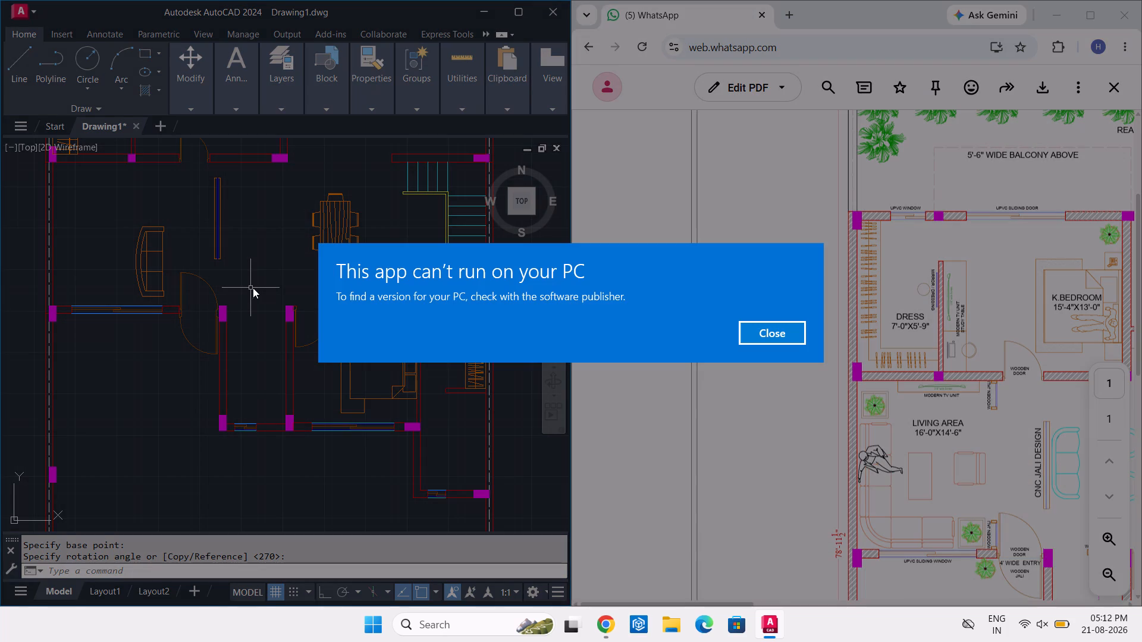
pyautogui.click(799, 337)
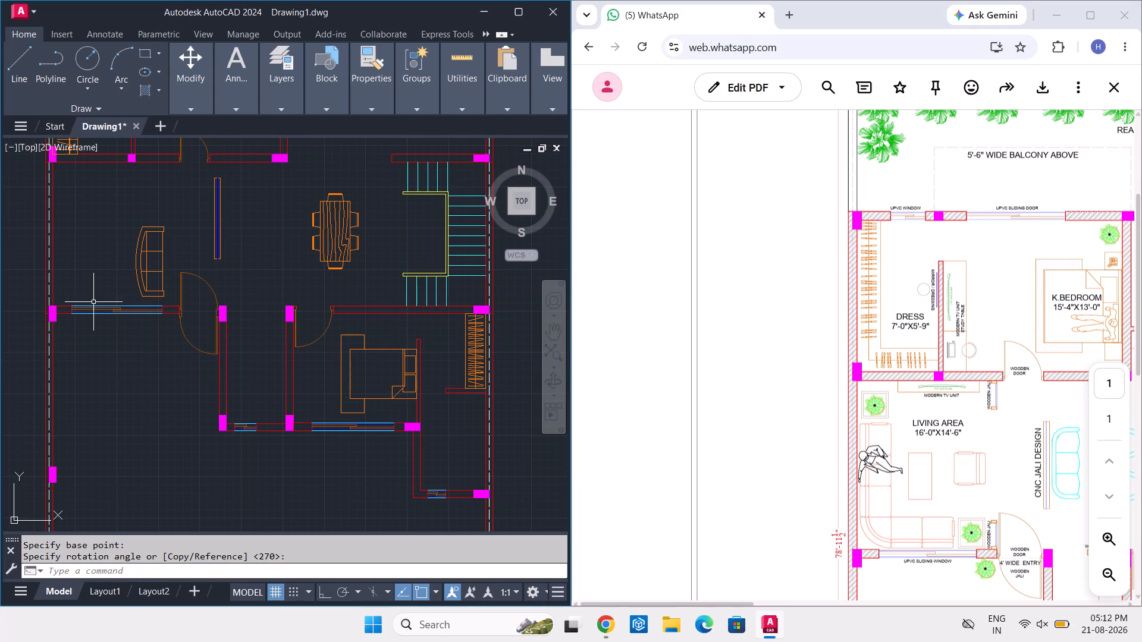
# Move the vertical sofa to the lobby side of the CNC jali panel, with its curved back towards the panel.
pyautogui.click(151, 251)
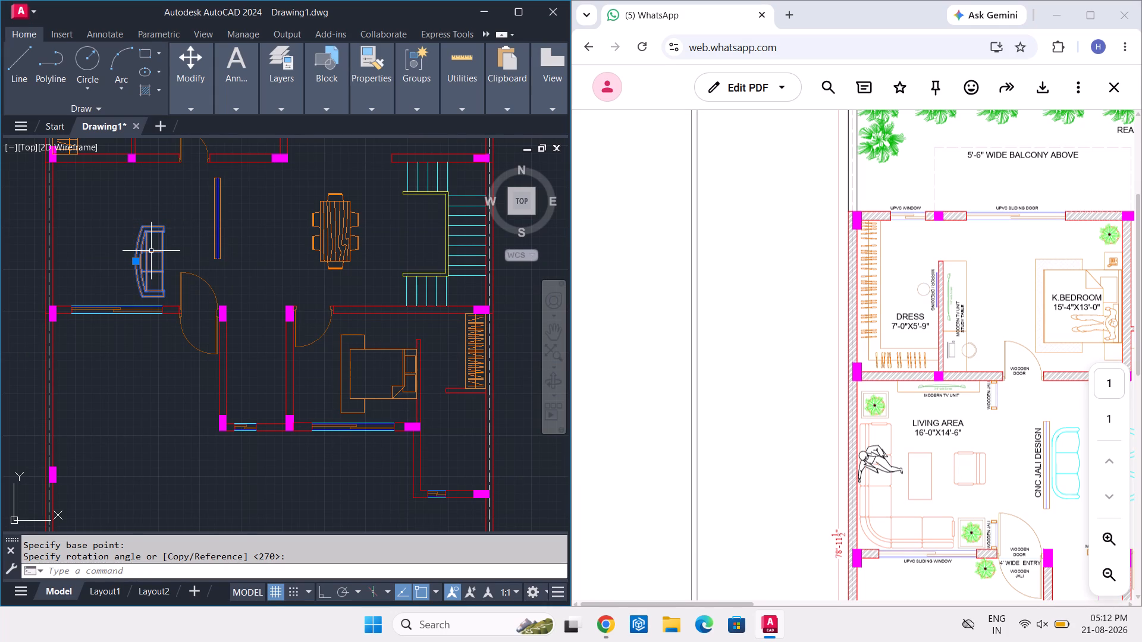
pyautogui.write('M')
pyautogui.press('space')
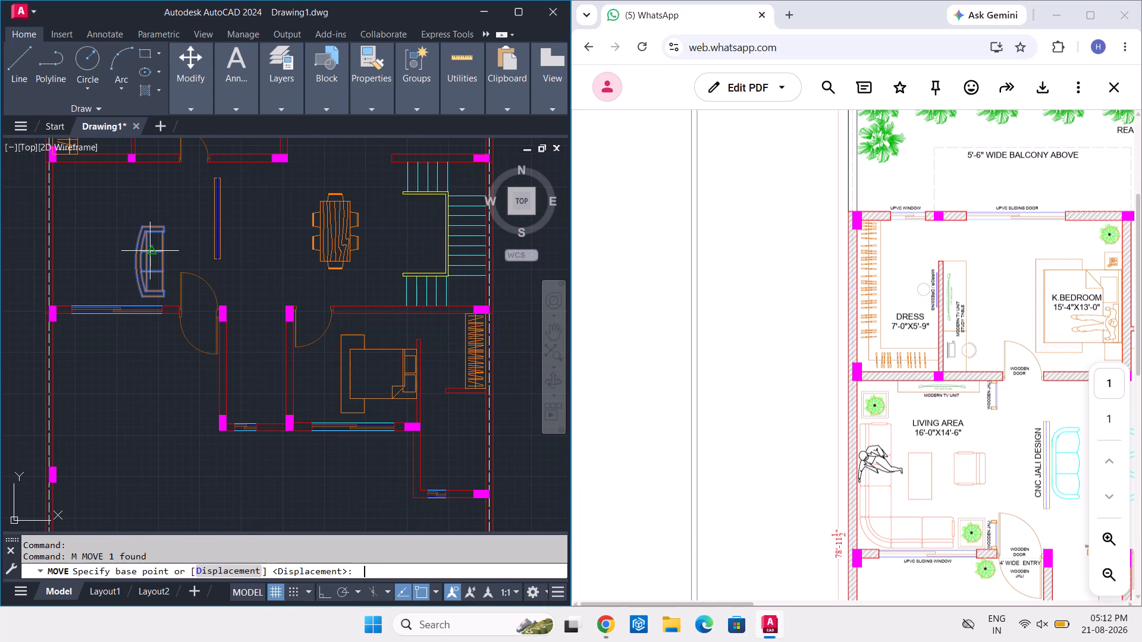
pyautogui.click(132, 259)
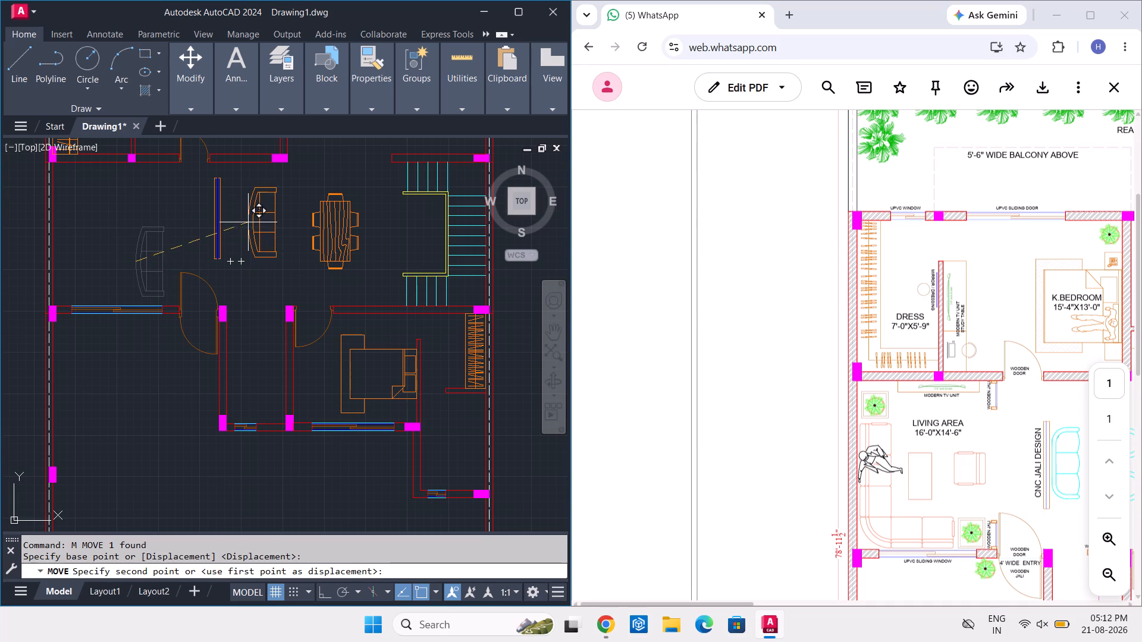
pyautogui.scroll(2, 234, 219)
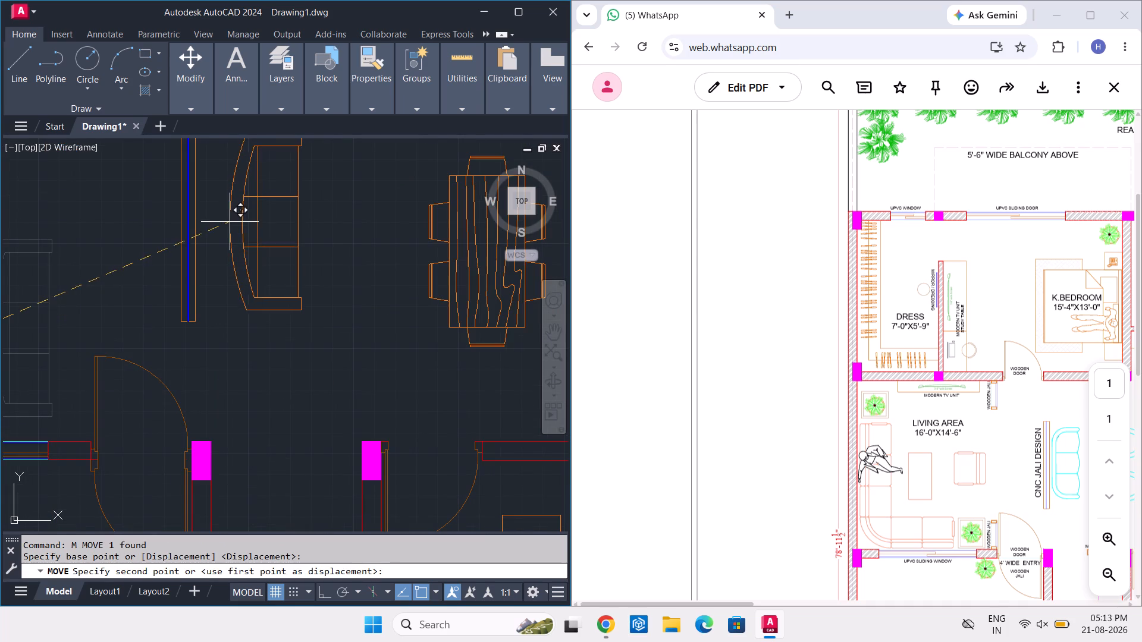
pyautogui.click(210, 224)
# Copy the lobby sofa twice into the living area: one along the outer wall, one in the open floor beside it.
pyautogui.scroll(-2, 291, 255)
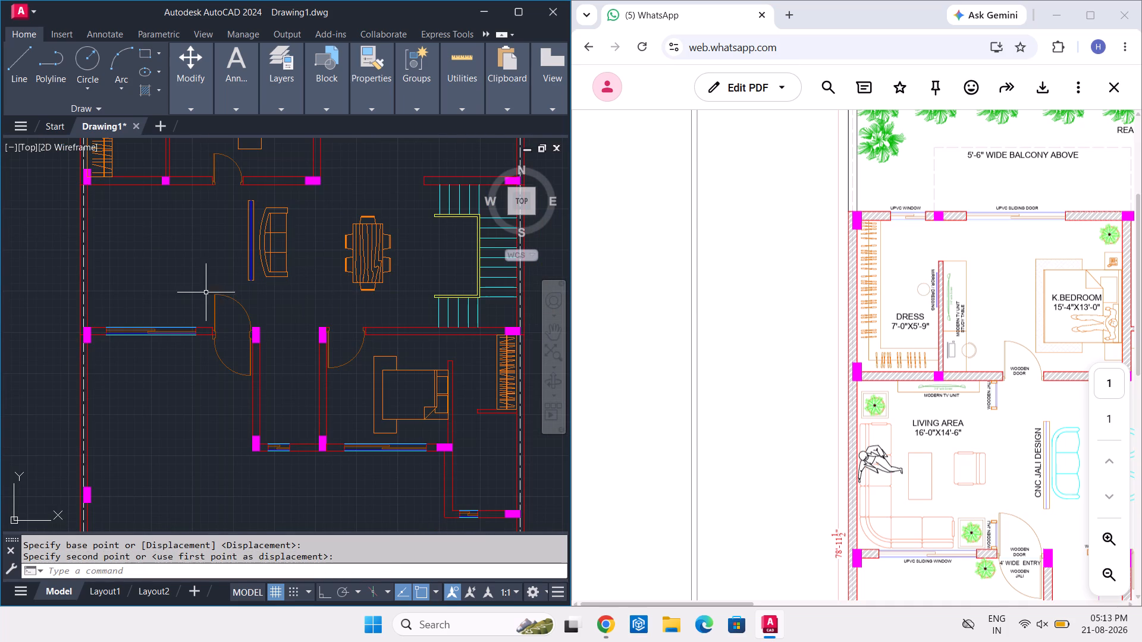
pyautogui.click(268, 256)
pyautogui.write('CO')
pyautogui.press('space')
pyautogui.click(268, 256)
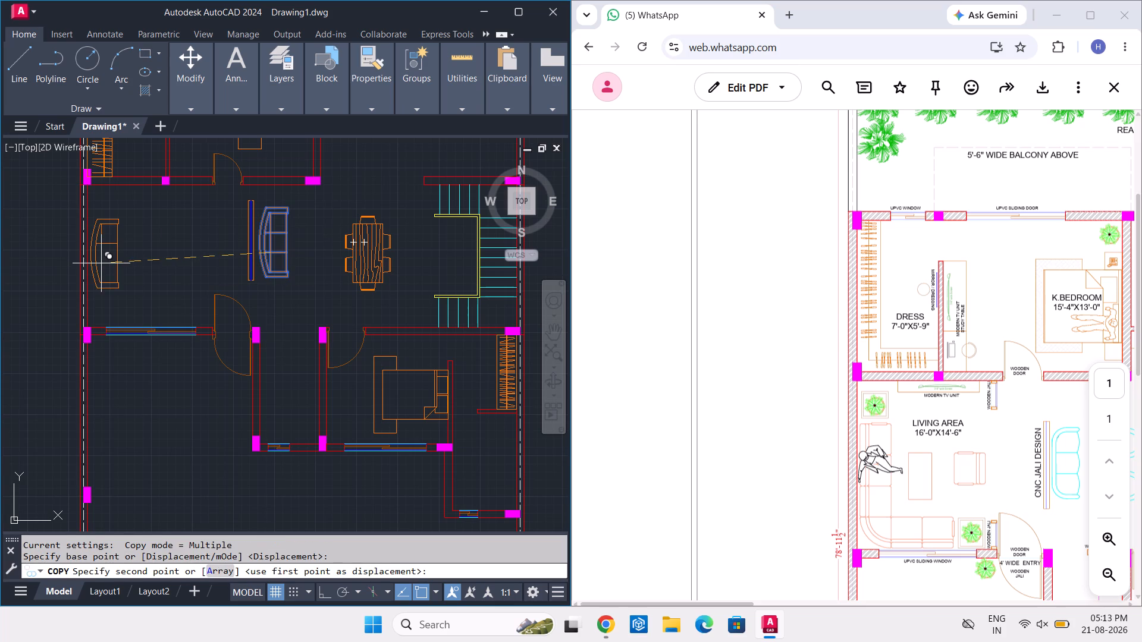
pyautogui.scroll(2, 109, 265)
pyautogui.click(98, 256)
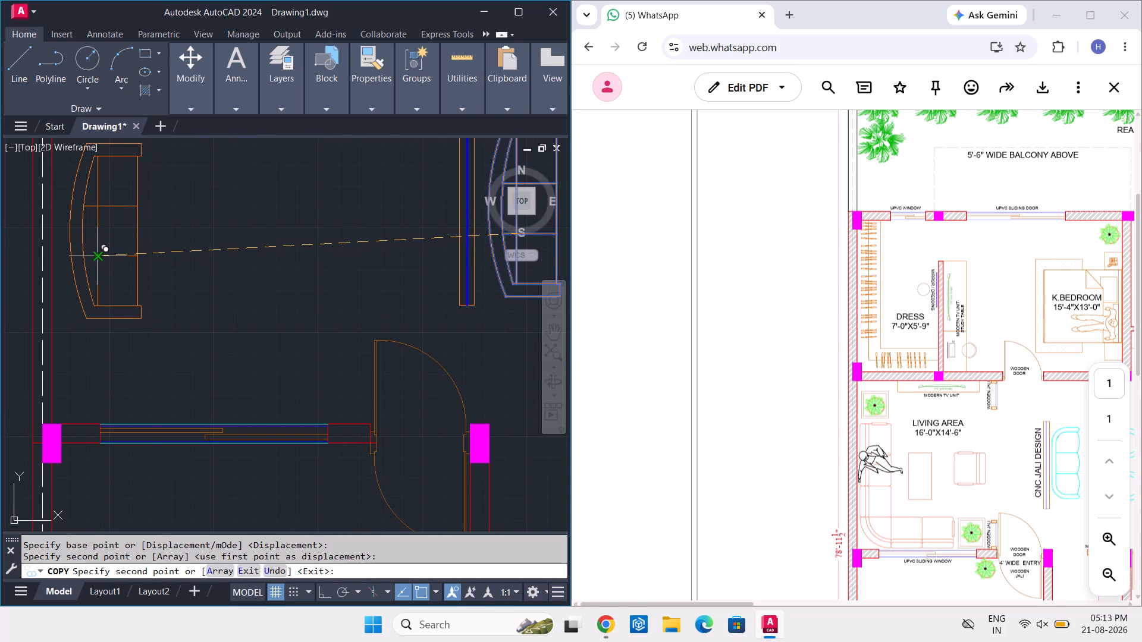
pyautogui.click(226, 319)
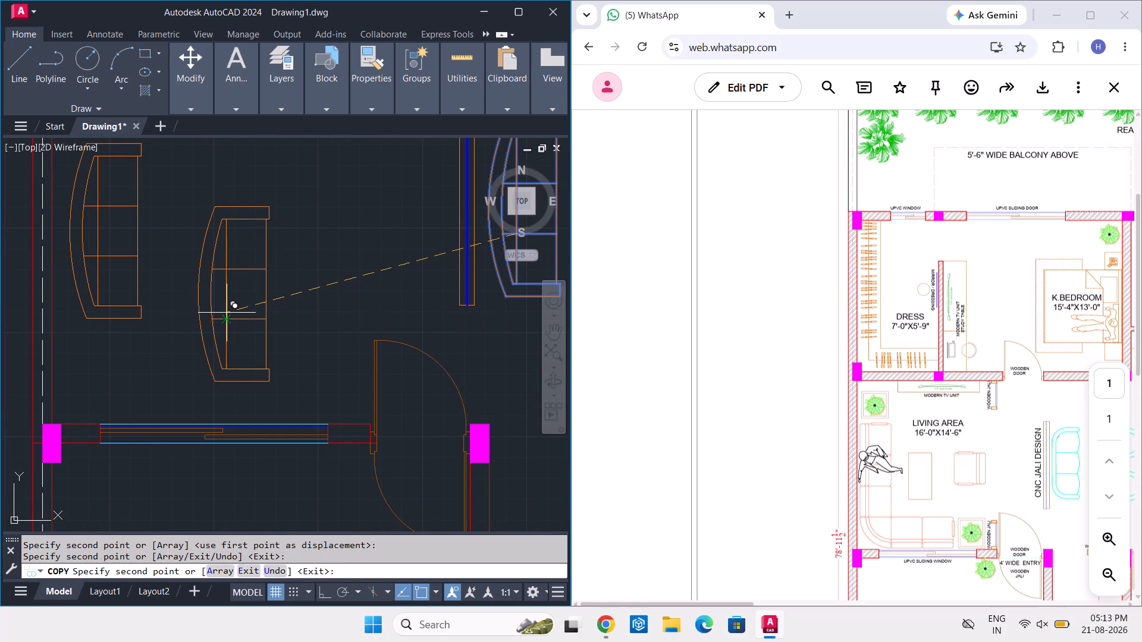
pyautogui.press('Escape')
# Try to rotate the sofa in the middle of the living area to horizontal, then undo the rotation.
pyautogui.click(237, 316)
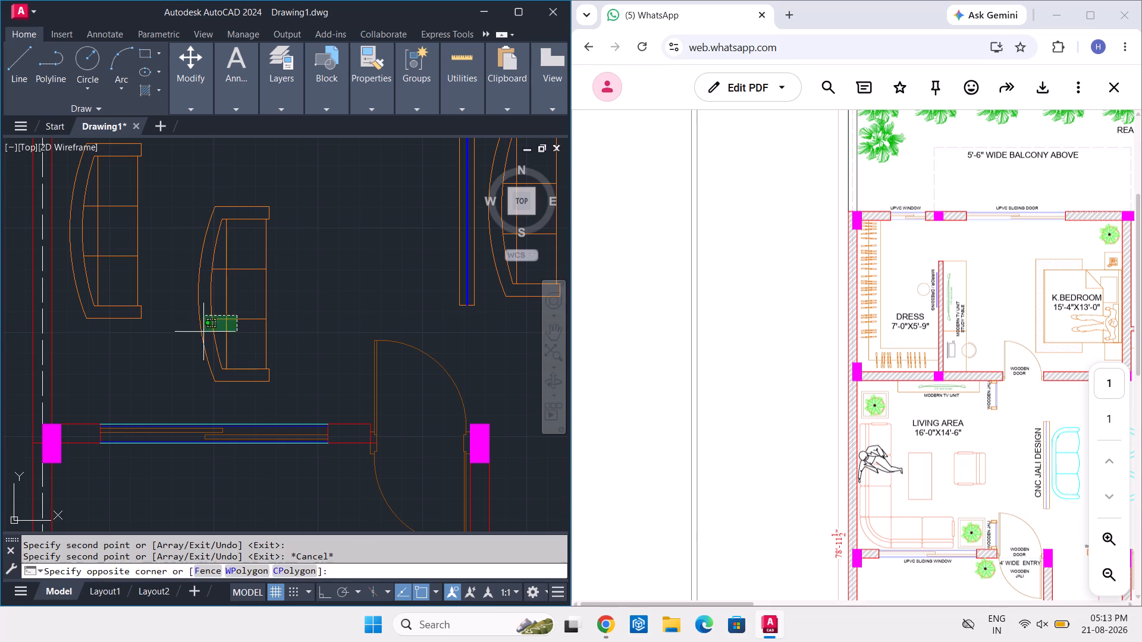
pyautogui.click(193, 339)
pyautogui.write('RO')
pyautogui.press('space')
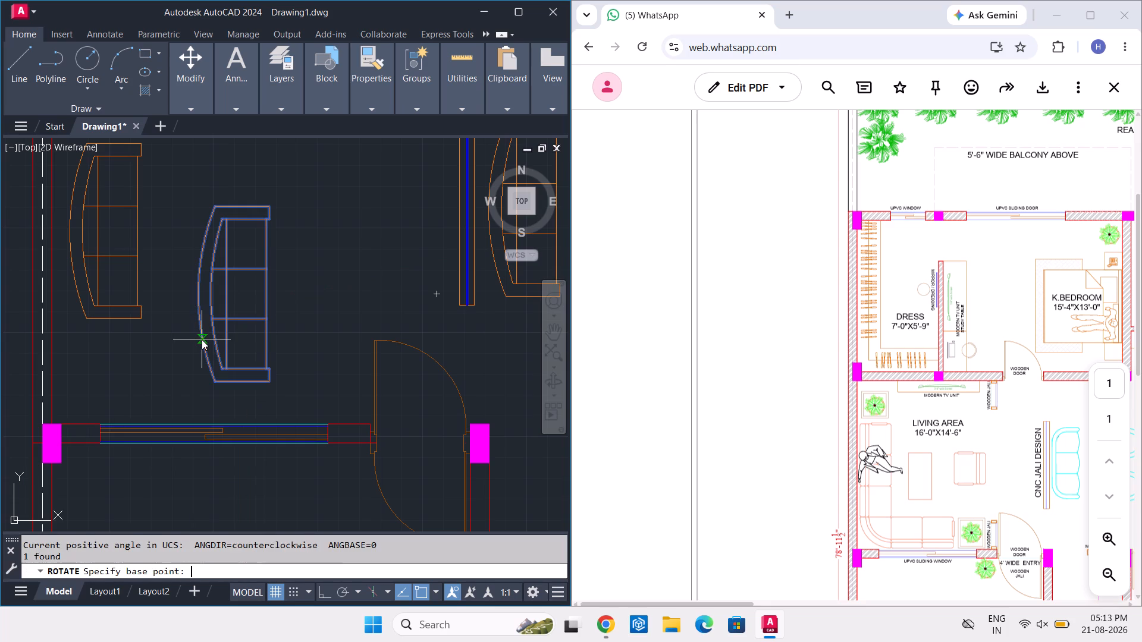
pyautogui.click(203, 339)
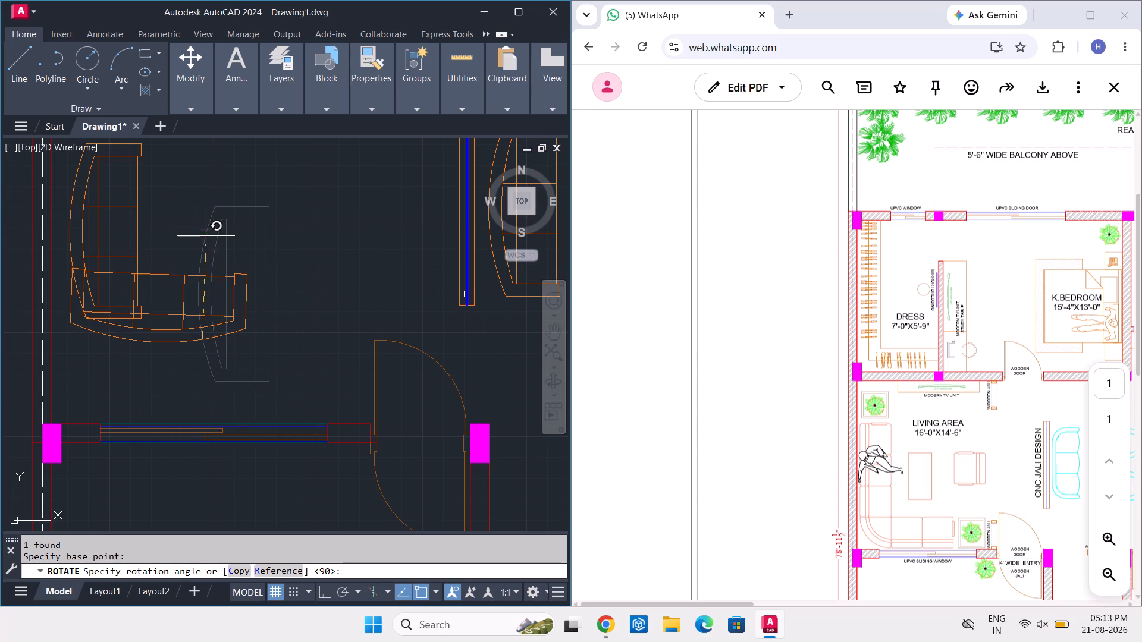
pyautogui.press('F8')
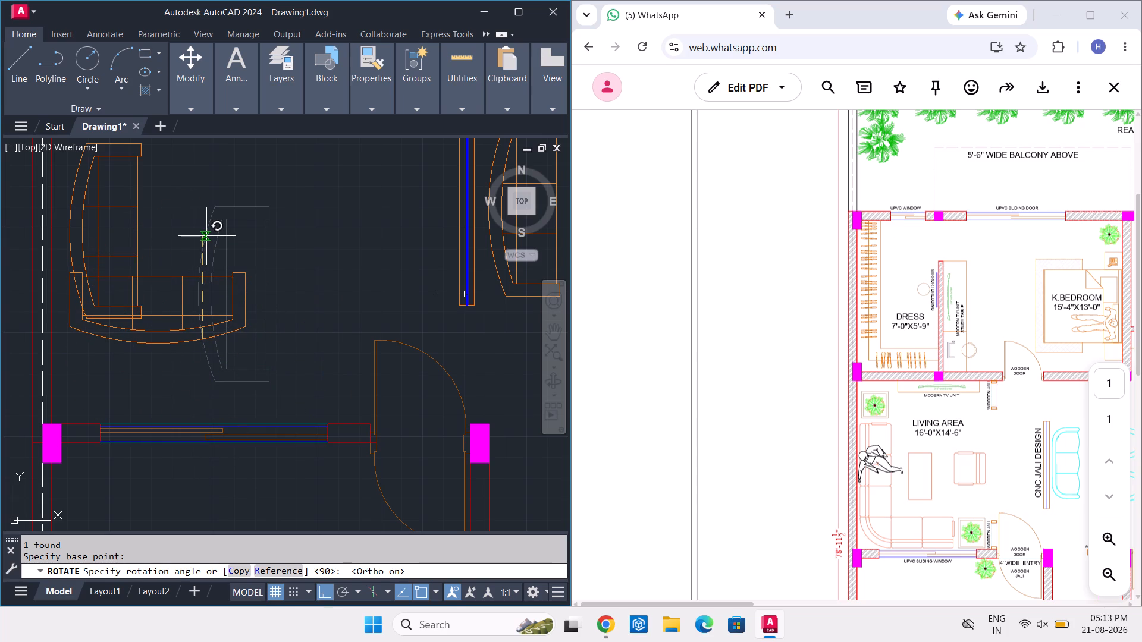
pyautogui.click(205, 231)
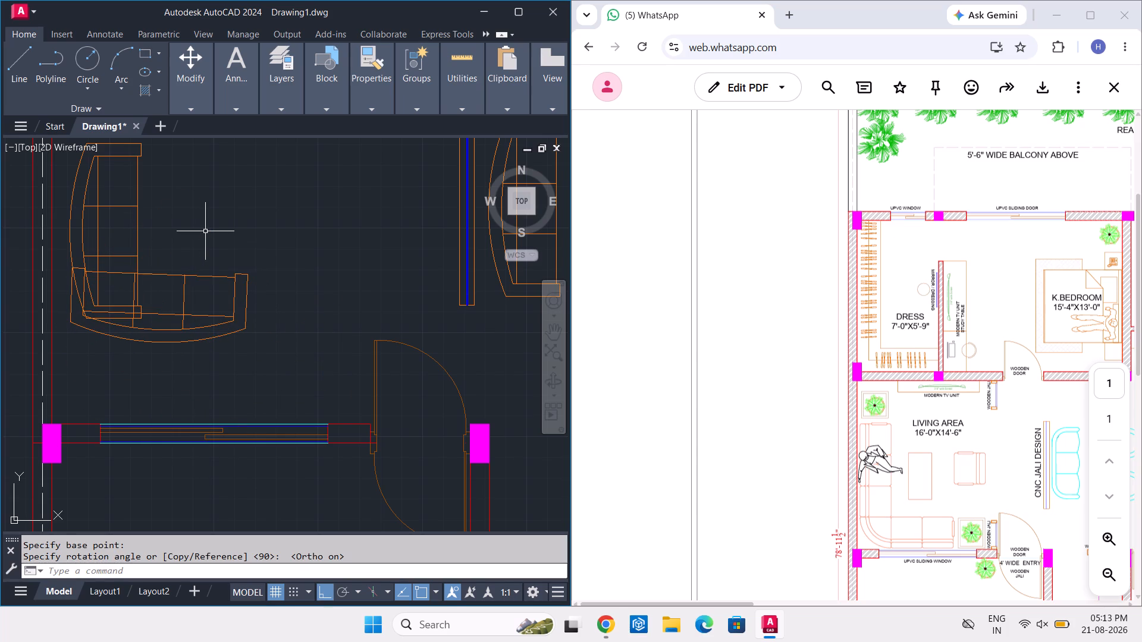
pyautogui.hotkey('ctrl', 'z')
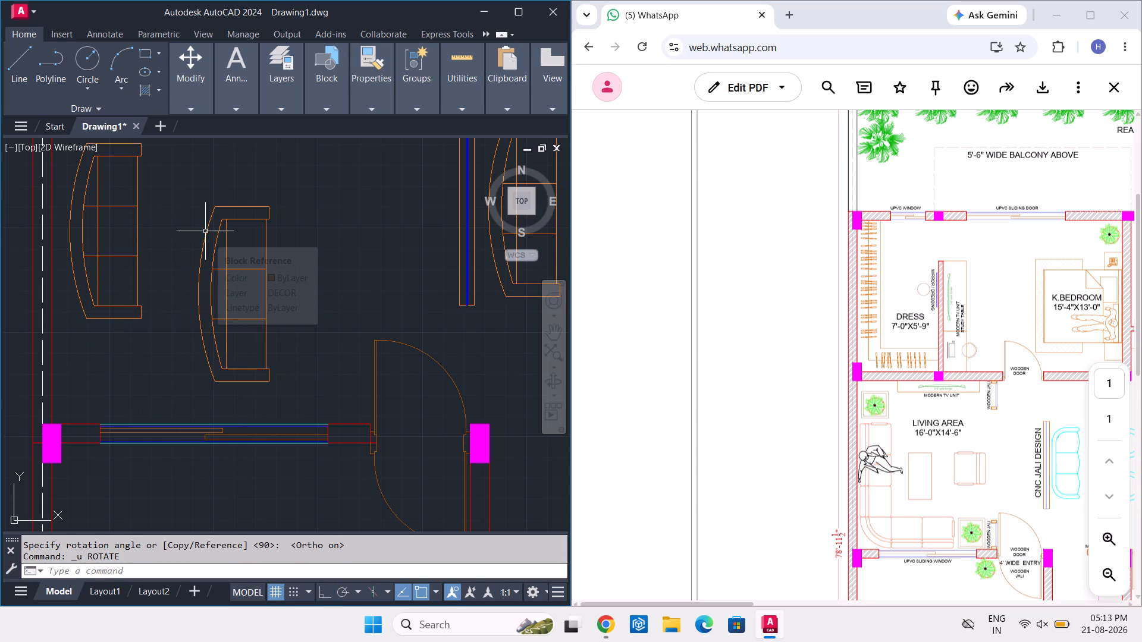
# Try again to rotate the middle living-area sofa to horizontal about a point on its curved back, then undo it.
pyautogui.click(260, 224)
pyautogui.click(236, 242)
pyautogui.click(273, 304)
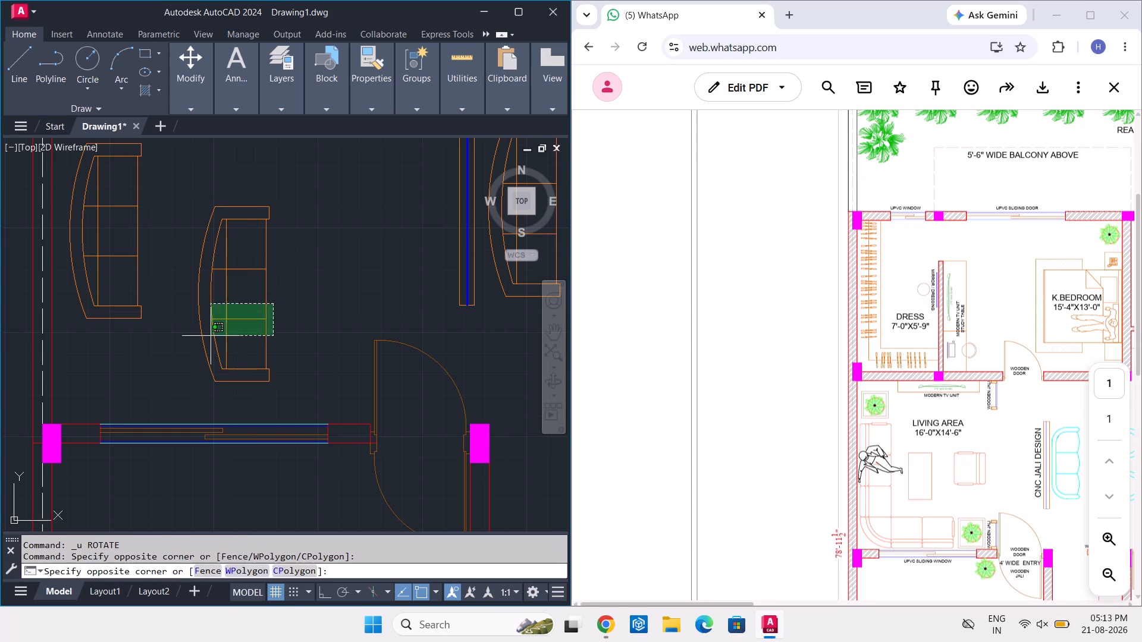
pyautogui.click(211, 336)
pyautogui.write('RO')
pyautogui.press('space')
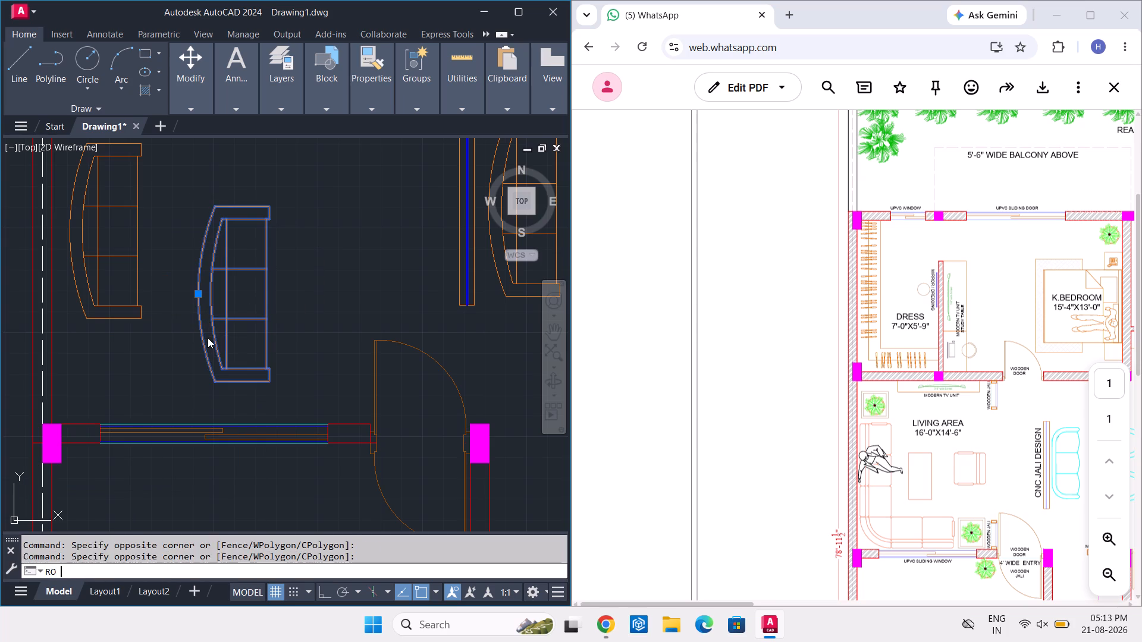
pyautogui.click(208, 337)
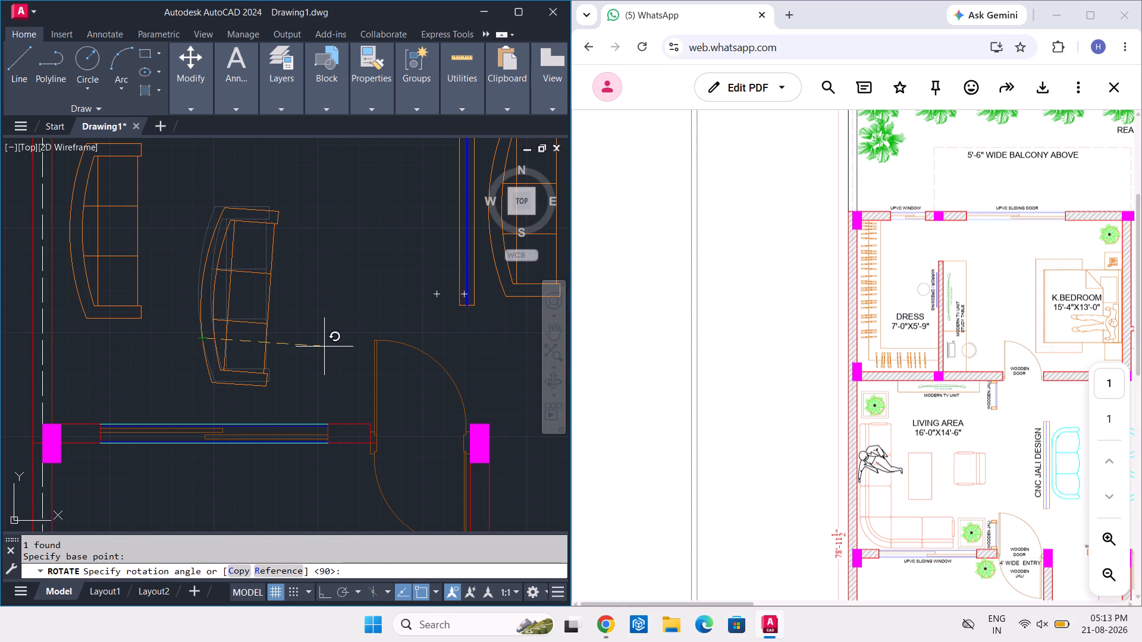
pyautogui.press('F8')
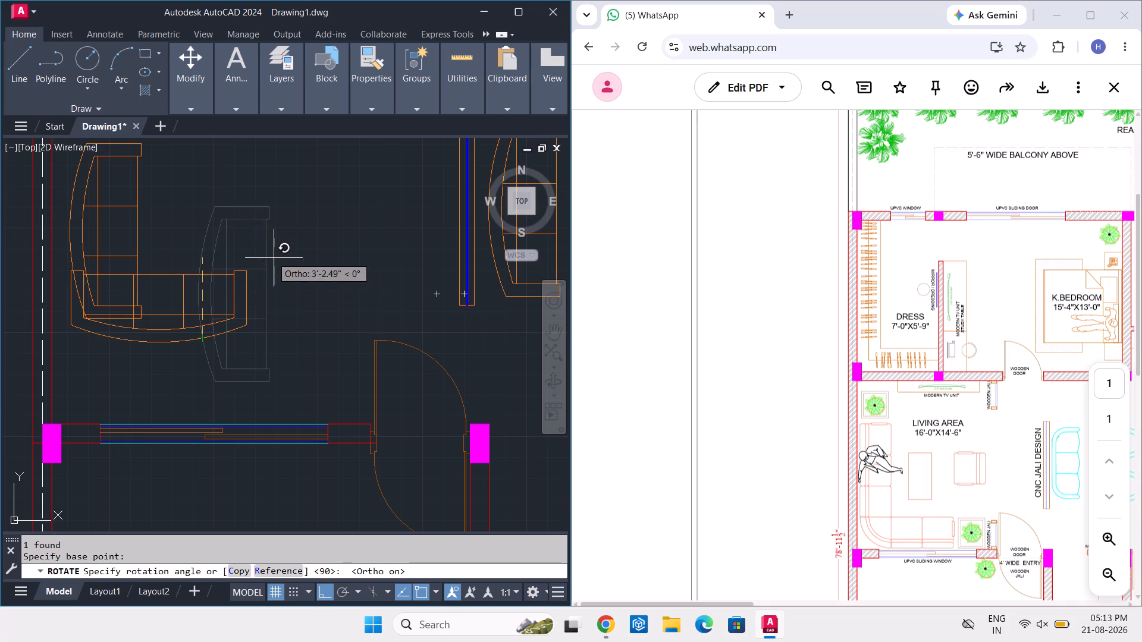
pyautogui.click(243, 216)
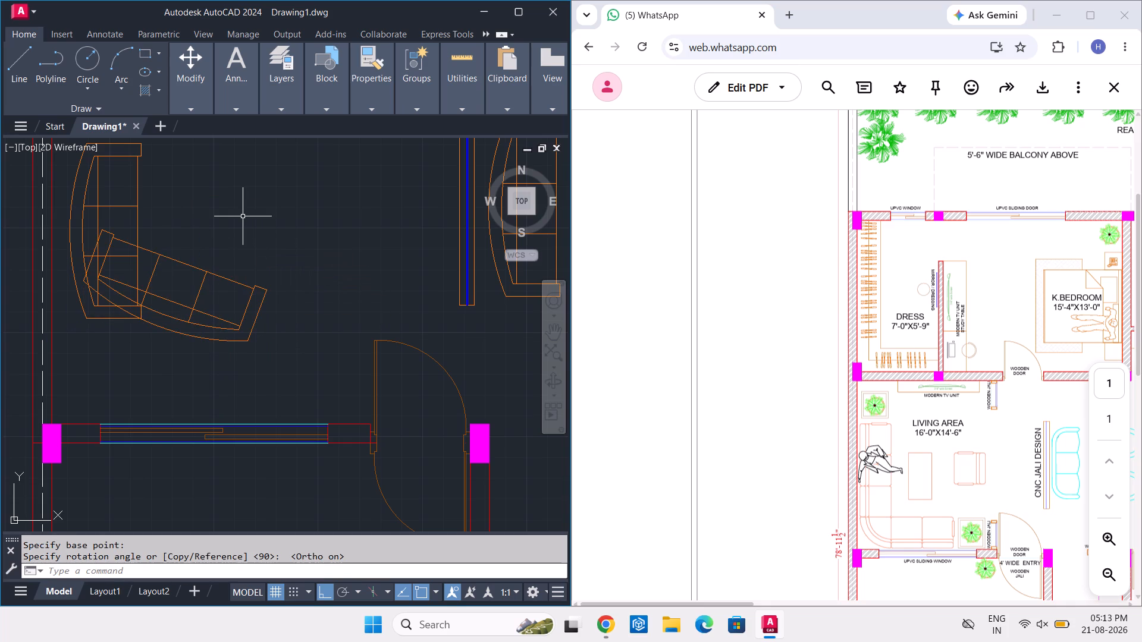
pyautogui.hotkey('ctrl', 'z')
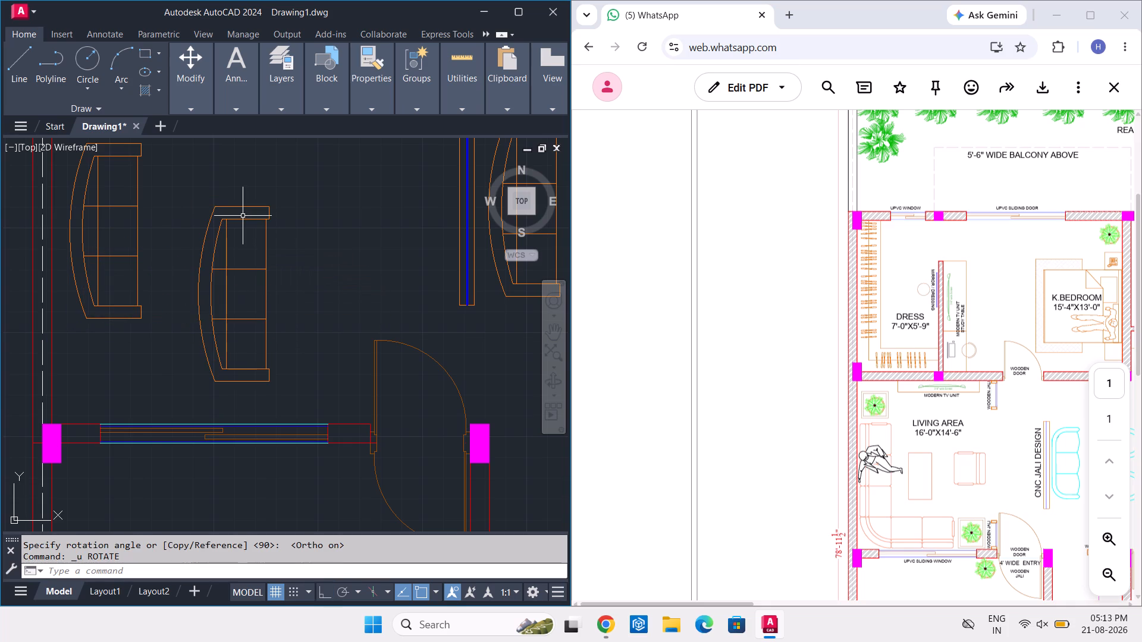
# Rotate the middle living-area sofa exactly a quarter turn with Ortho on, so its curved back faces the window wall.
pyautogui.press('F8')
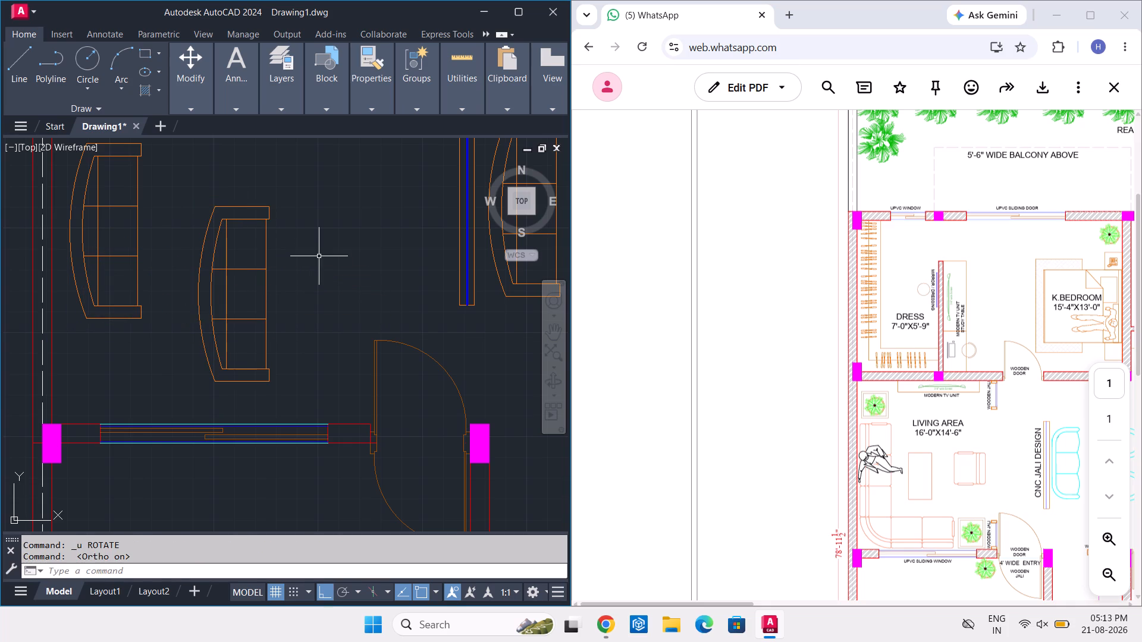
pyautogui.click(319, 257)
pyautogui.click(233, 281)
pyautogui.write('RO')
pyautogui.press('space')
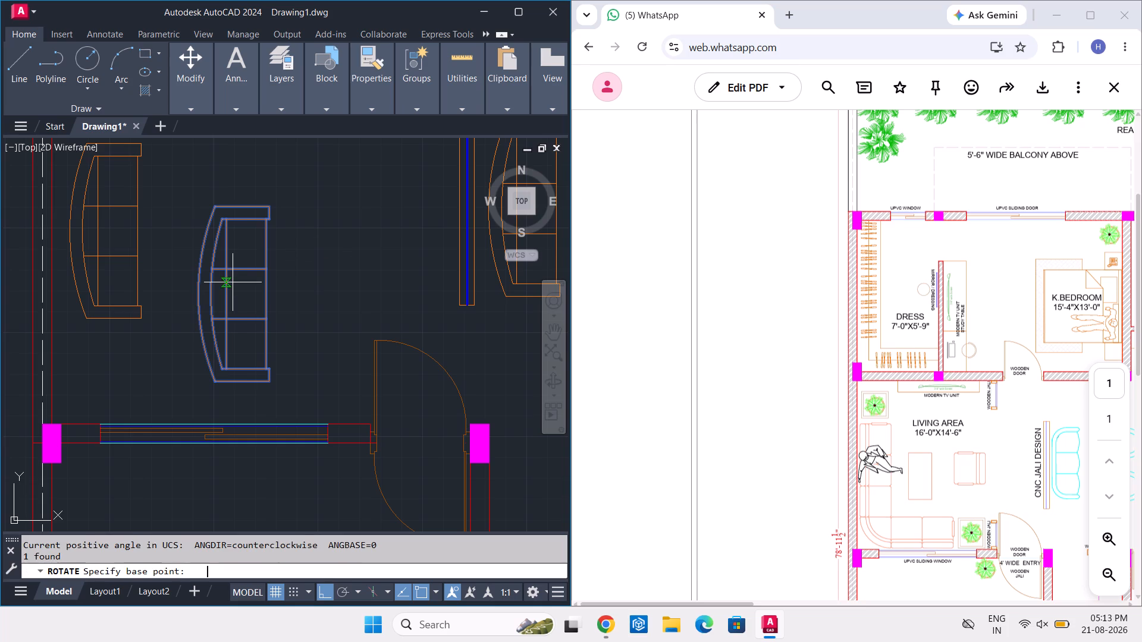
pyautogui.click(209, 391)
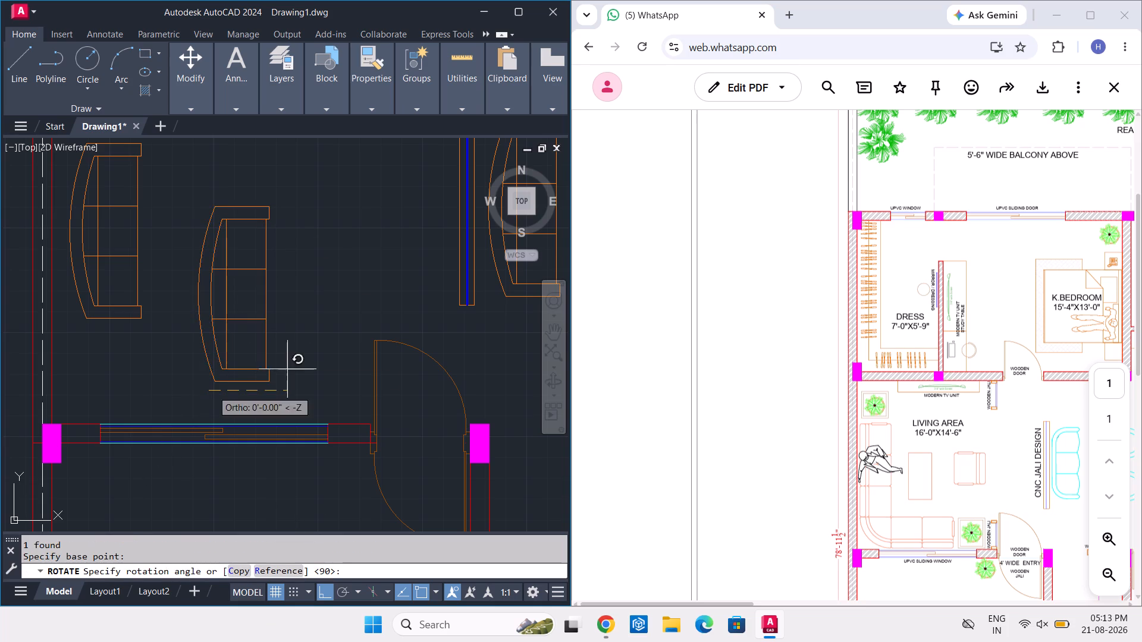
pyautogui.click(354, 234)
# Move the rotated living-area sofa in front of the sliding window, clear of the outer wall, with Ortho off.
pyautogui.click(229, 349)
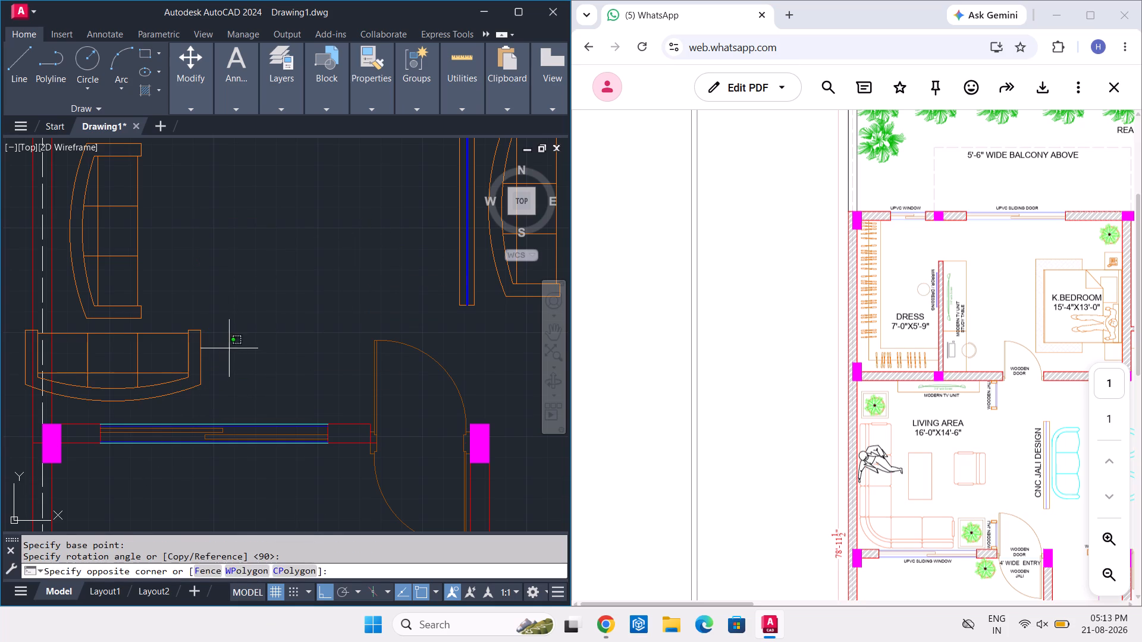
pyautogui.click(198, 363)
pyautogui.press('F8')
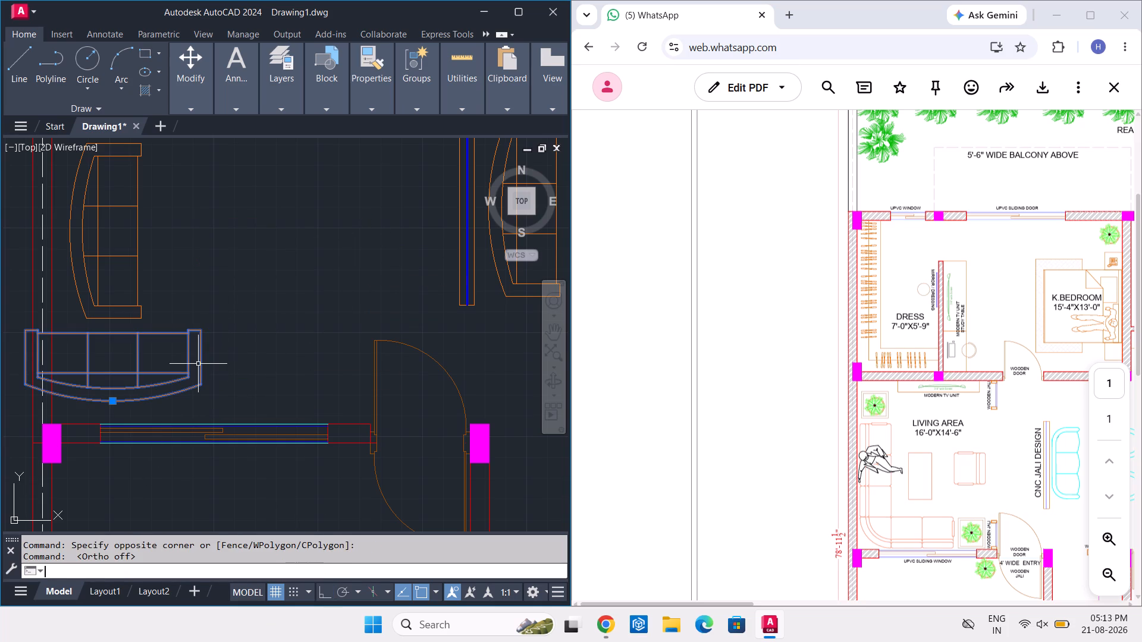
pyautogui.write('M')
pyautogui.press('space')
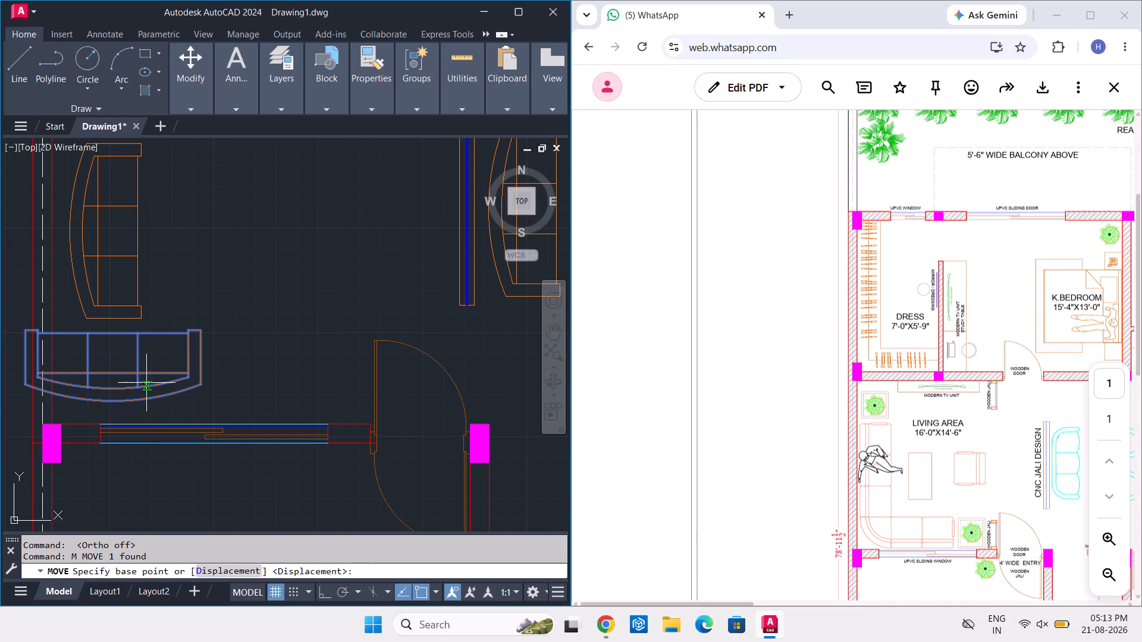
pyautogui.click(146, 383)
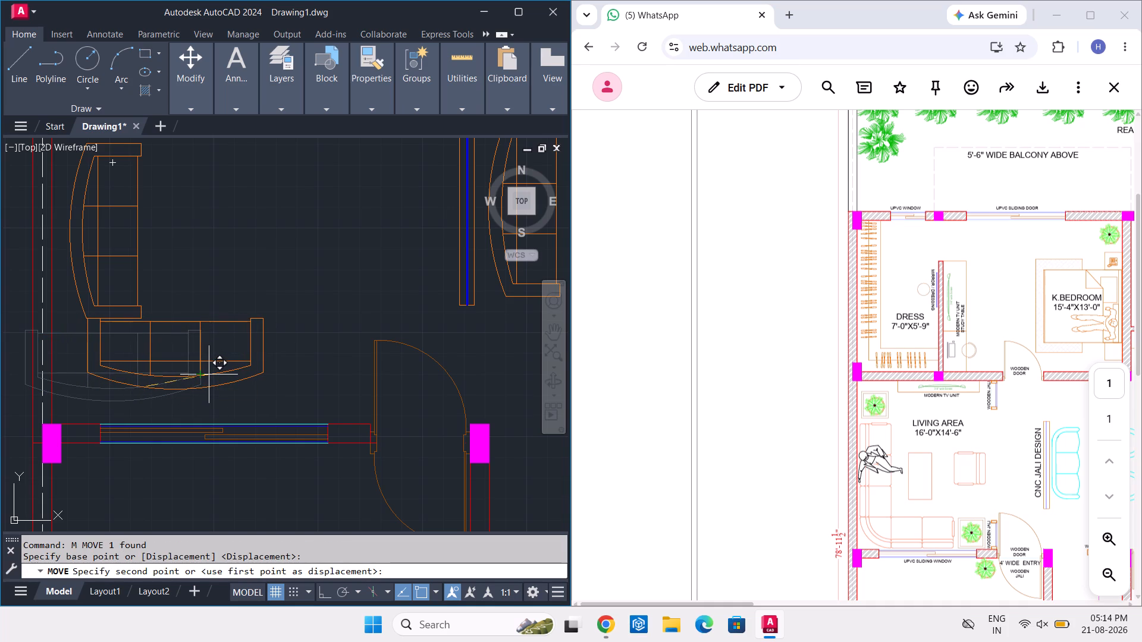
pyautogui.click(237, 396)
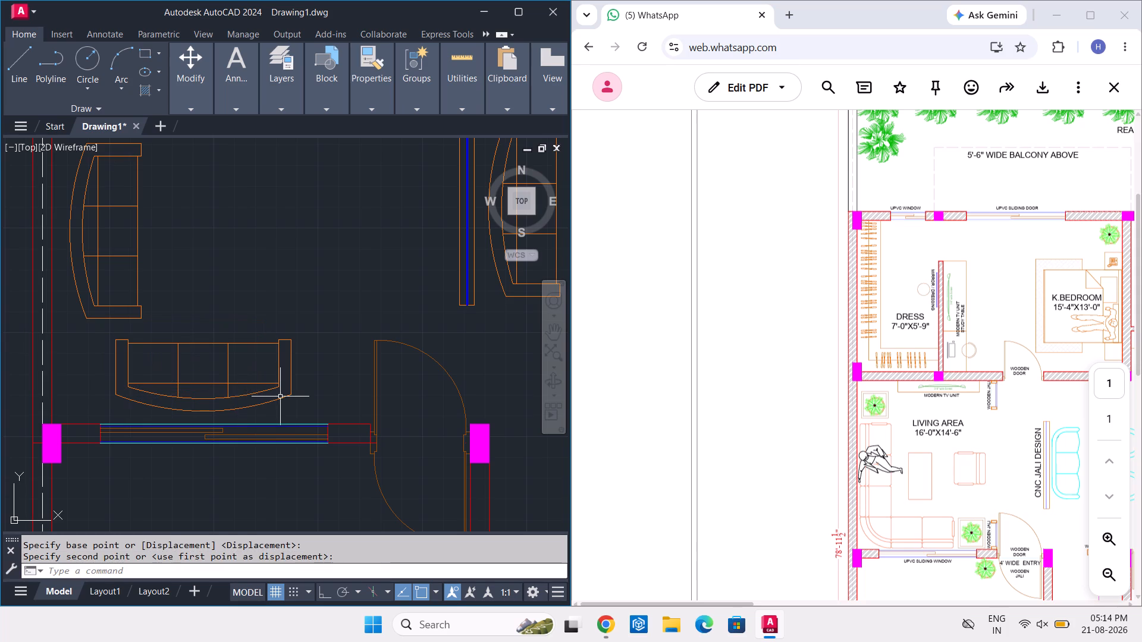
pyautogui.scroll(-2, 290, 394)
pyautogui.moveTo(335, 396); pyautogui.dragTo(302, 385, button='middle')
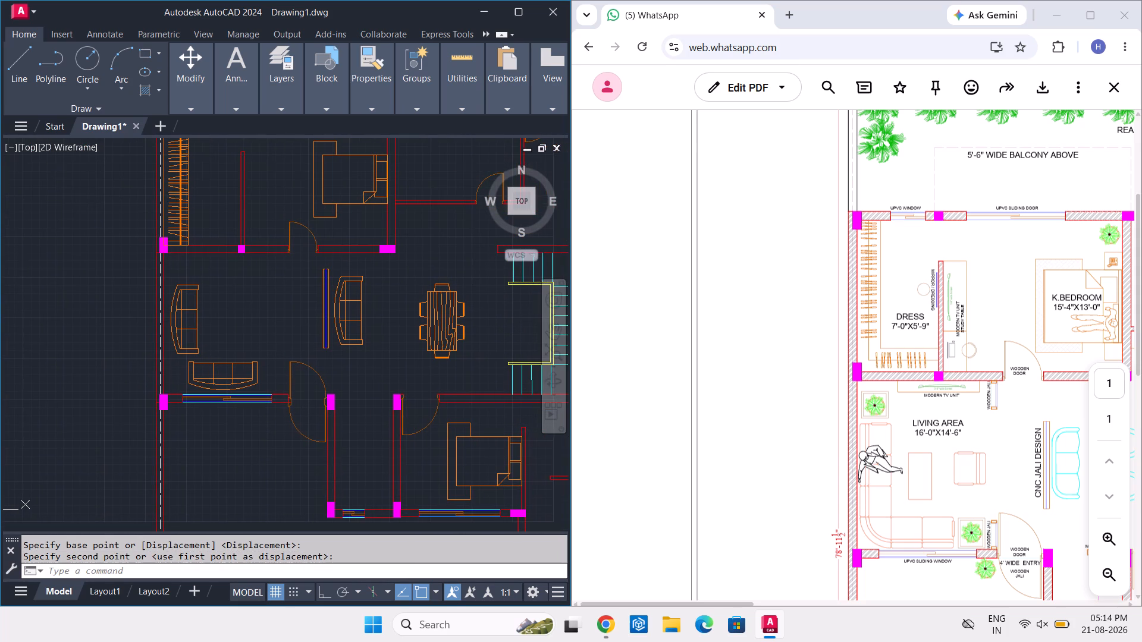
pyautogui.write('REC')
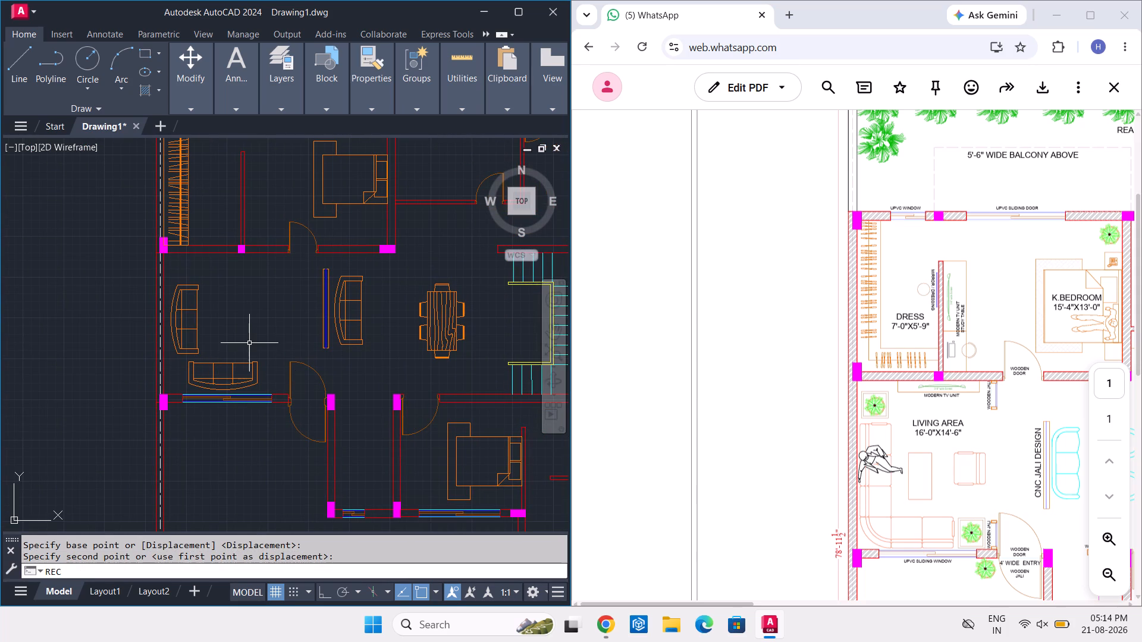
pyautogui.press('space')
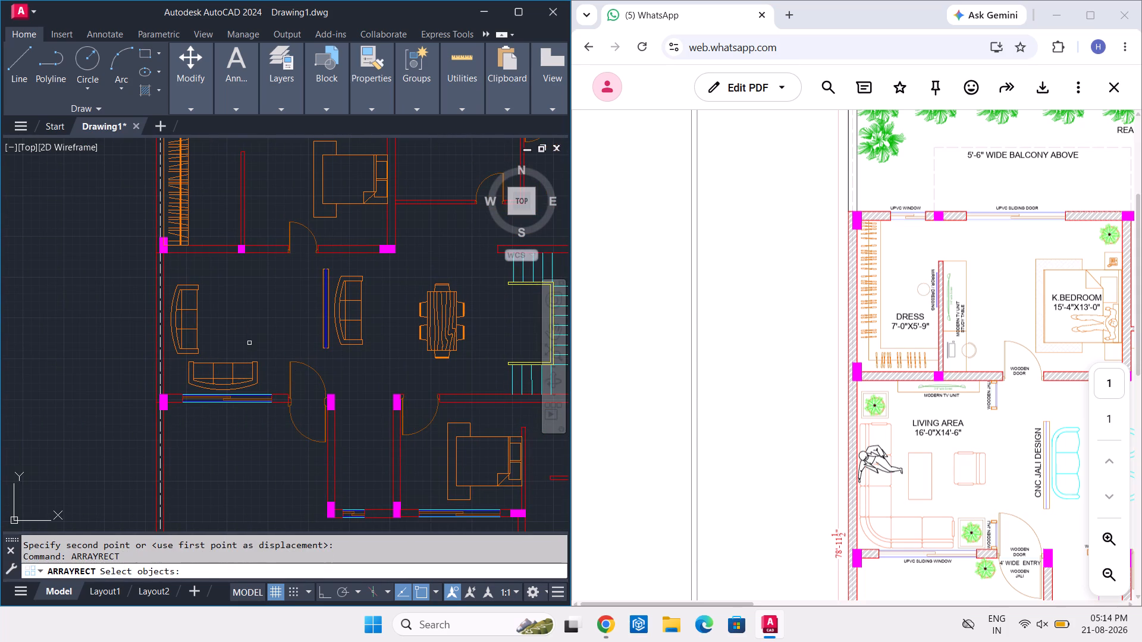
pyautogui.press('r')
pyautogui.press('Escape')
# Draw an upright rectangular coffee table in the living area, beside the outer-wall sofa and above the window-side sofa.
pyautogui.press('r')
pyautogui.press('e')
pyautogui.write('C')
pyautogui.press('space')
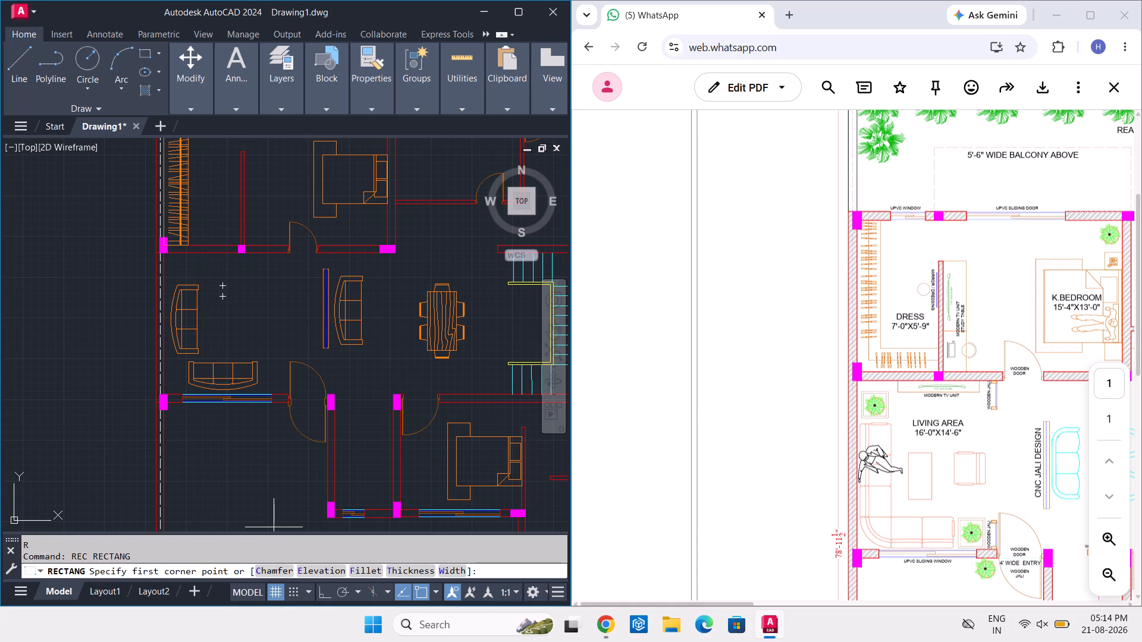
pyautogui.scroll(2, 229, 301)
pyautogui.click(198, 288)
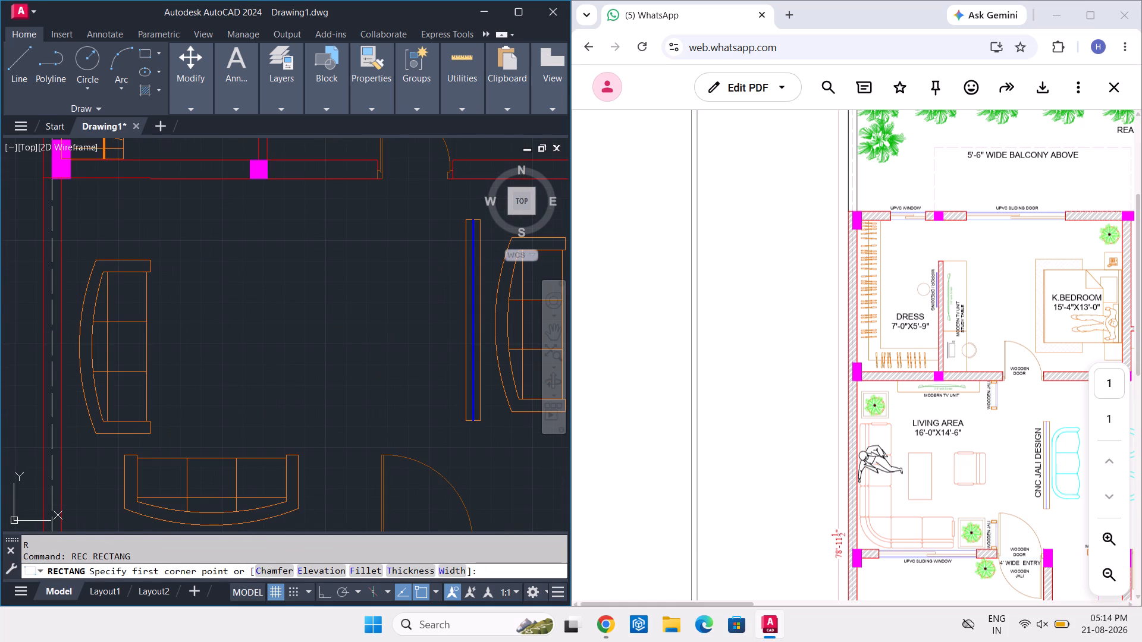
pyautogui.click(256, 408)
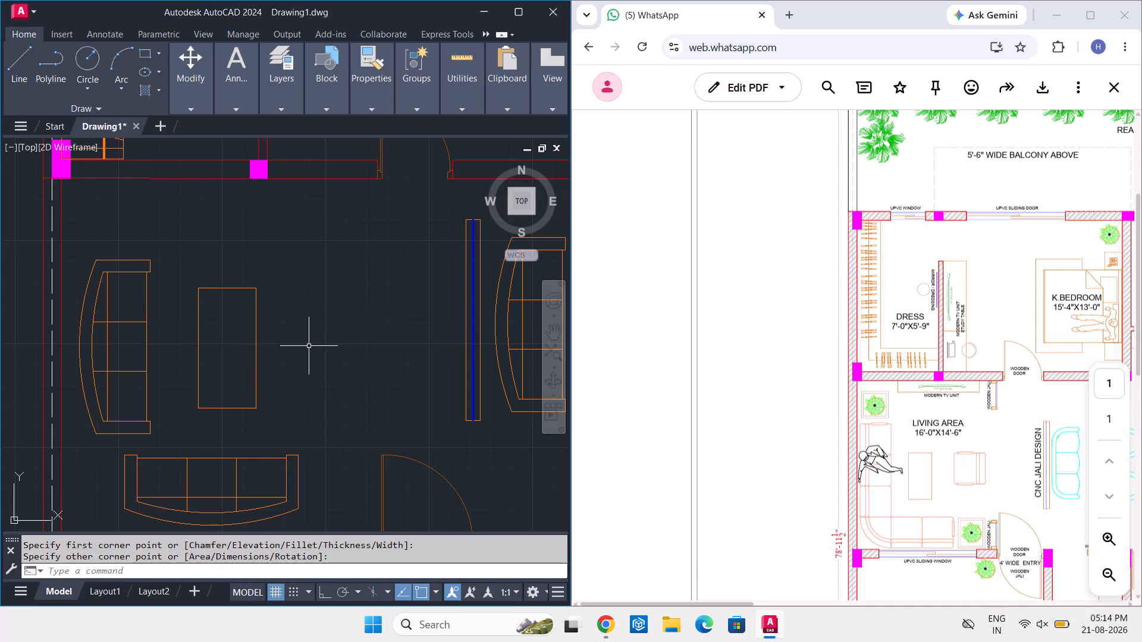
# Insert the Chair - Rocking block from DesignCenter at scale 1 and rotation 0, just above the outer-wall sofa.
pyautogui.write('DC')
pyautogui.press('space')
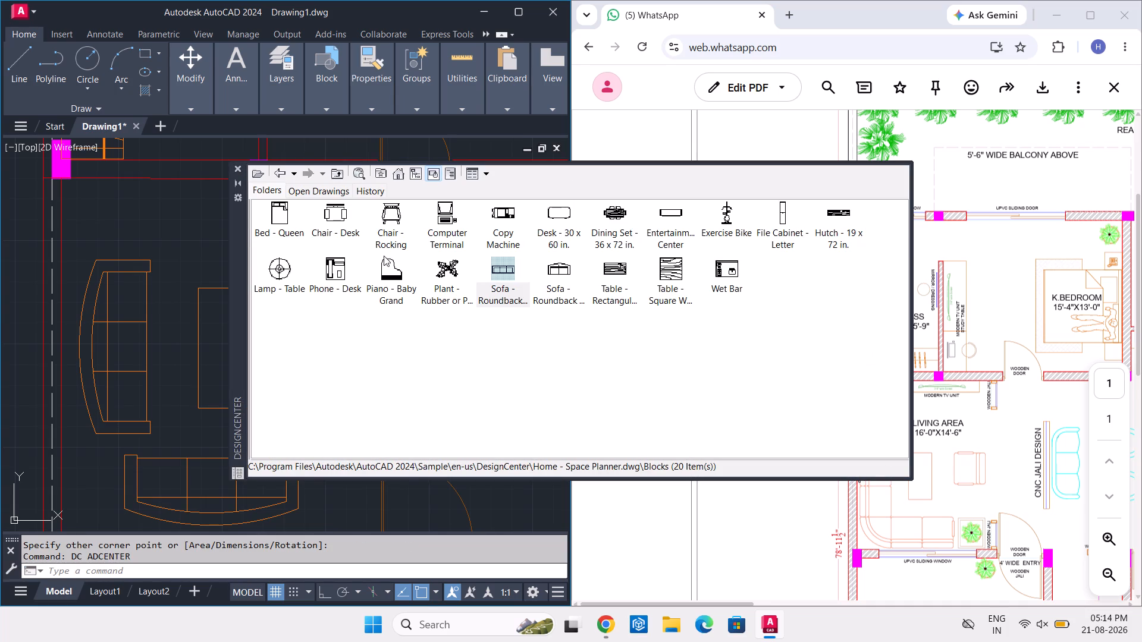
pyautogui.doubleClick(390, 215)
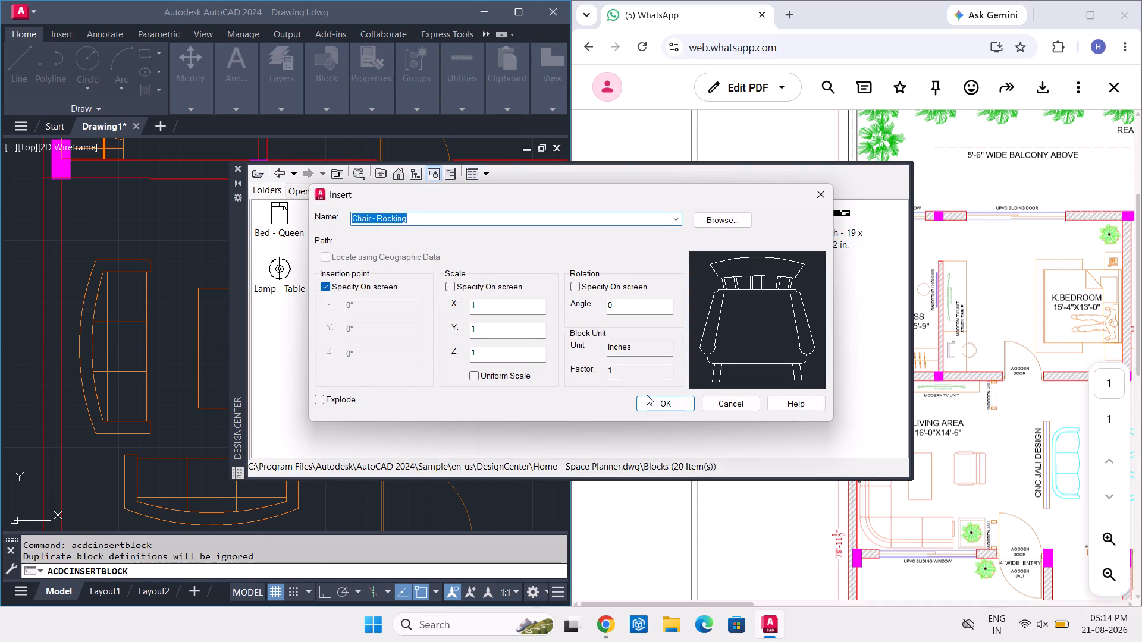
pyautogui.click(651, 404)
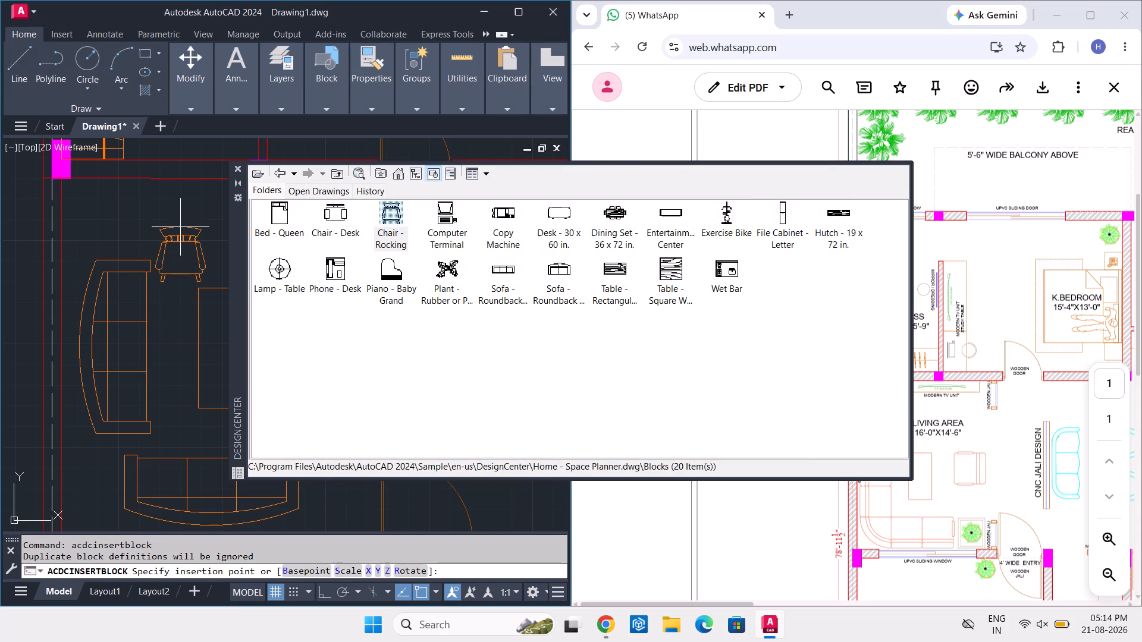
pyautogui.click(181, 223)
pyautogui.click(240, 166)
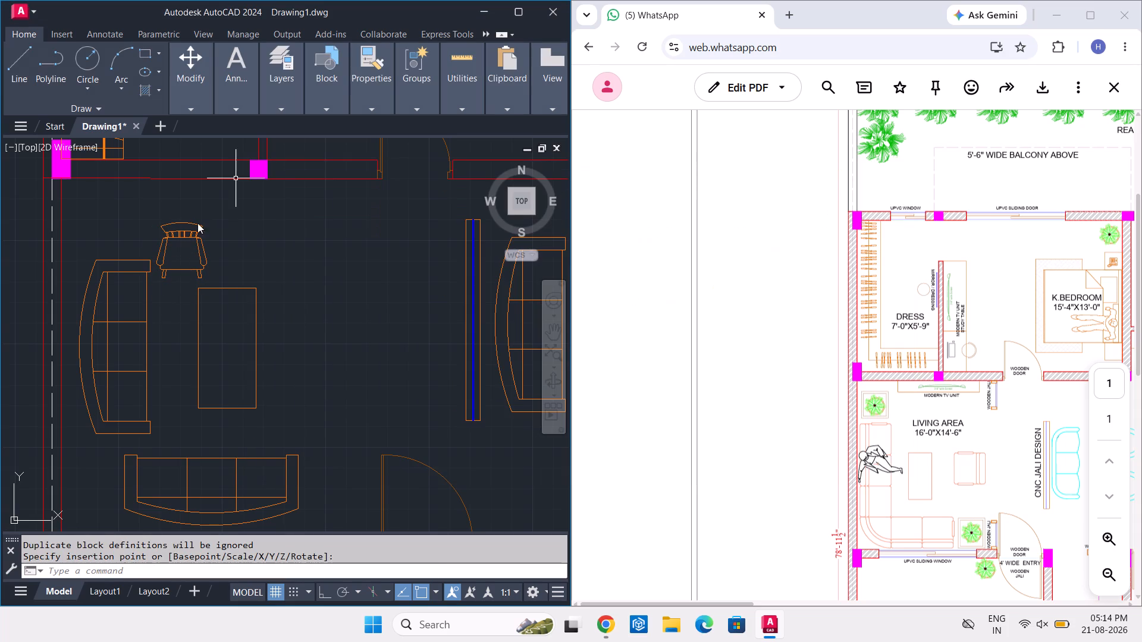
# Move the rocking chair to the open floor between the coffee table and the CNC jali partition.
pyautogui.click(189, 228)
pyautogui.click(186, 233)
pyautogui.write('M')
pyautogui.press('space')
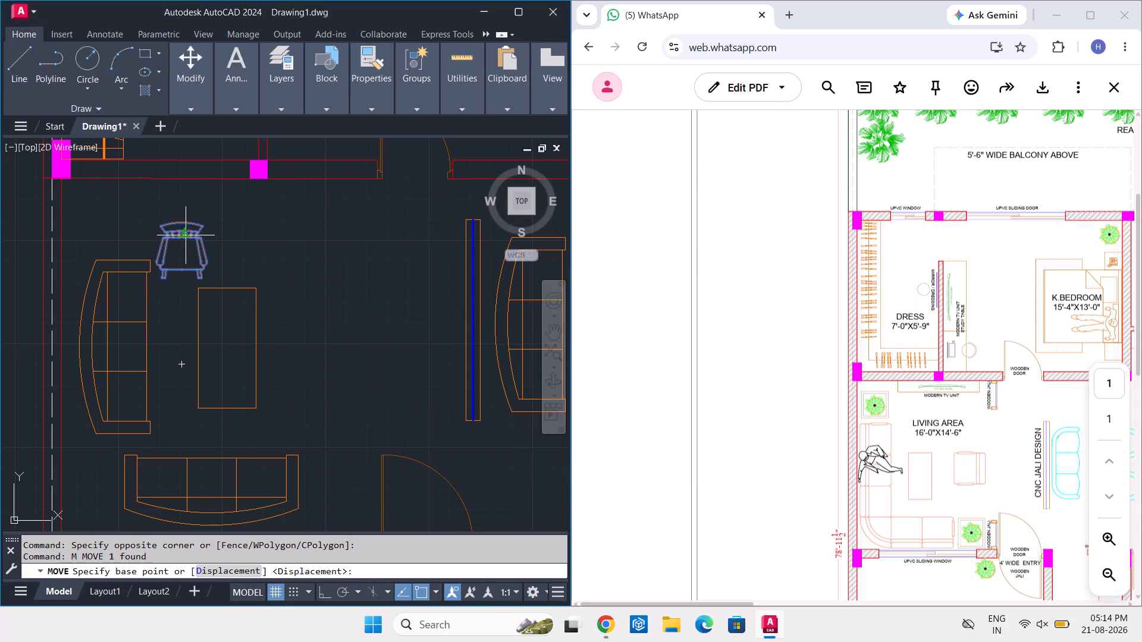
pyautogui.click(182, 248)
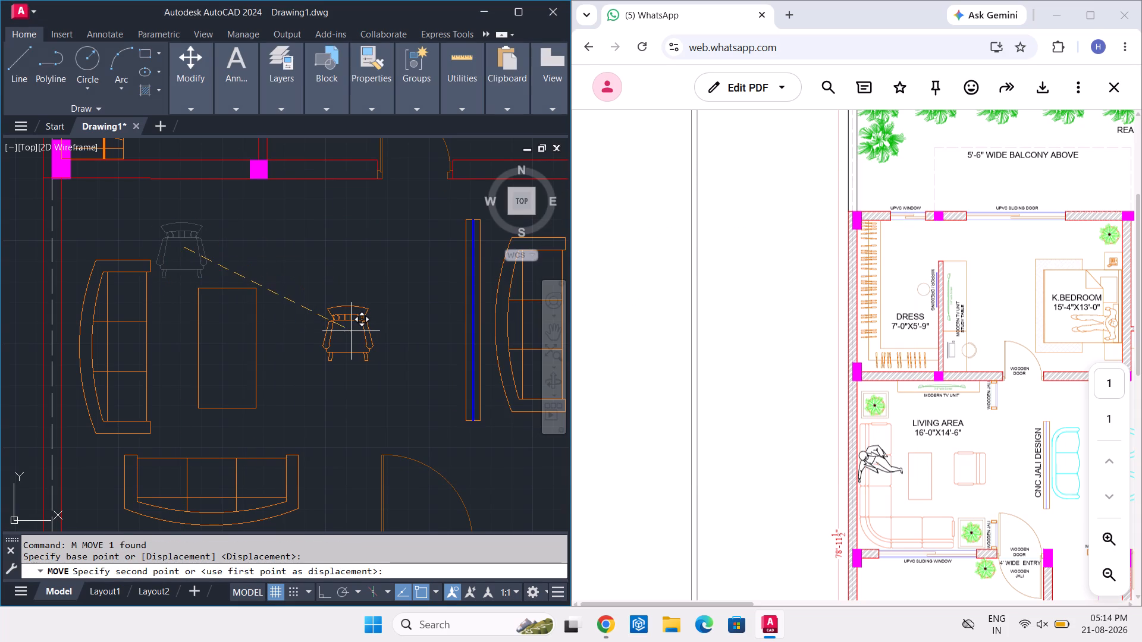
pyautogui.click(351, 331)
# Rotate the rocking chair about a quarter turn so its seat faces the coffee table.
pyautogui.click(378, 307)
pyautogui.click(345, 329)
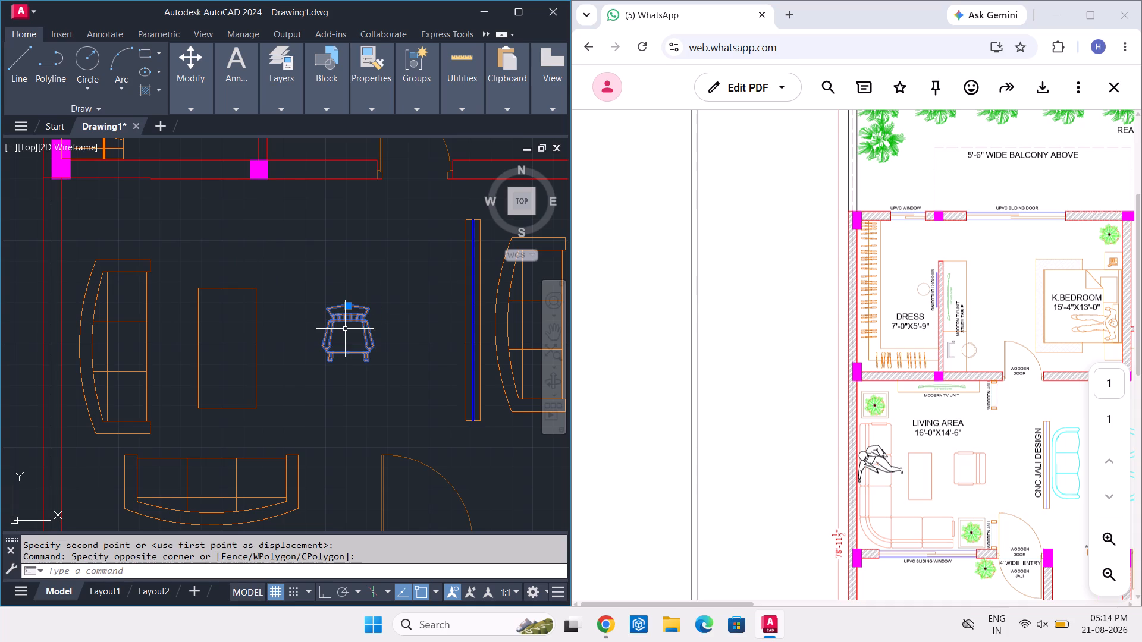
pyautogui.press('r')
pyautogui.write('O')
pyautogui.press('space')
pyautogui.click(345, 328)
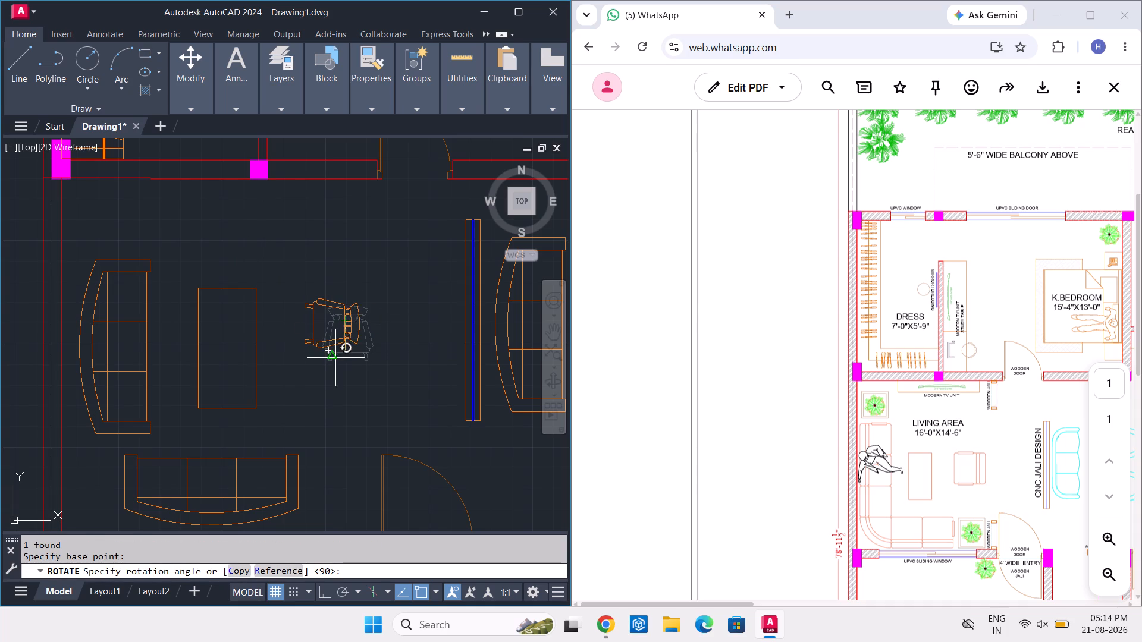
pyautogui.click(346, 370)
# Move the rotated rocking chair closer to the coffee table, level with the middle of its long side.
pyautogui.click(368, 297)
pyautogui.click(347, 329)
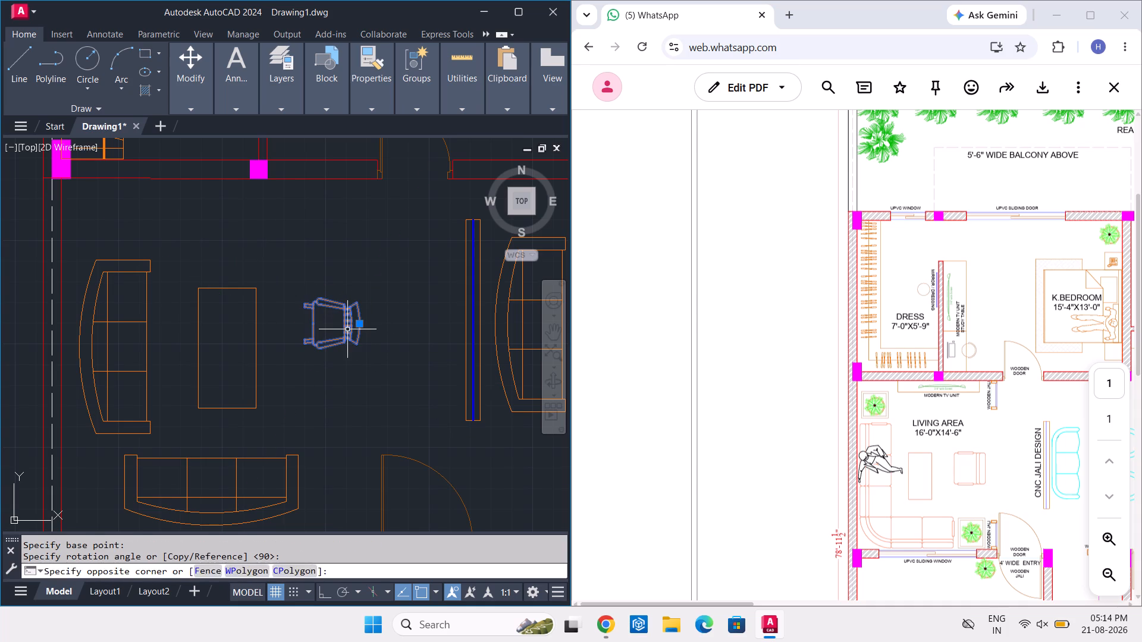
pyautogui.write('M')
pyautogui.press('space')
pyautogui.moveTo(347, 329); pyautogui.dragTo(335, 356)
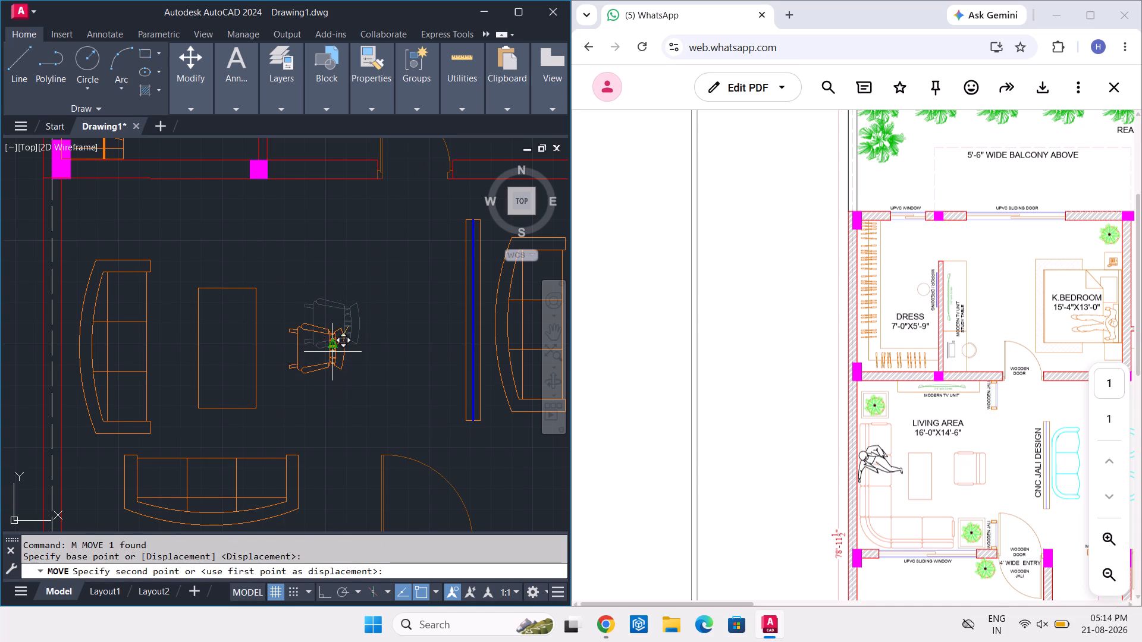
pyautogui.click(332, 352)
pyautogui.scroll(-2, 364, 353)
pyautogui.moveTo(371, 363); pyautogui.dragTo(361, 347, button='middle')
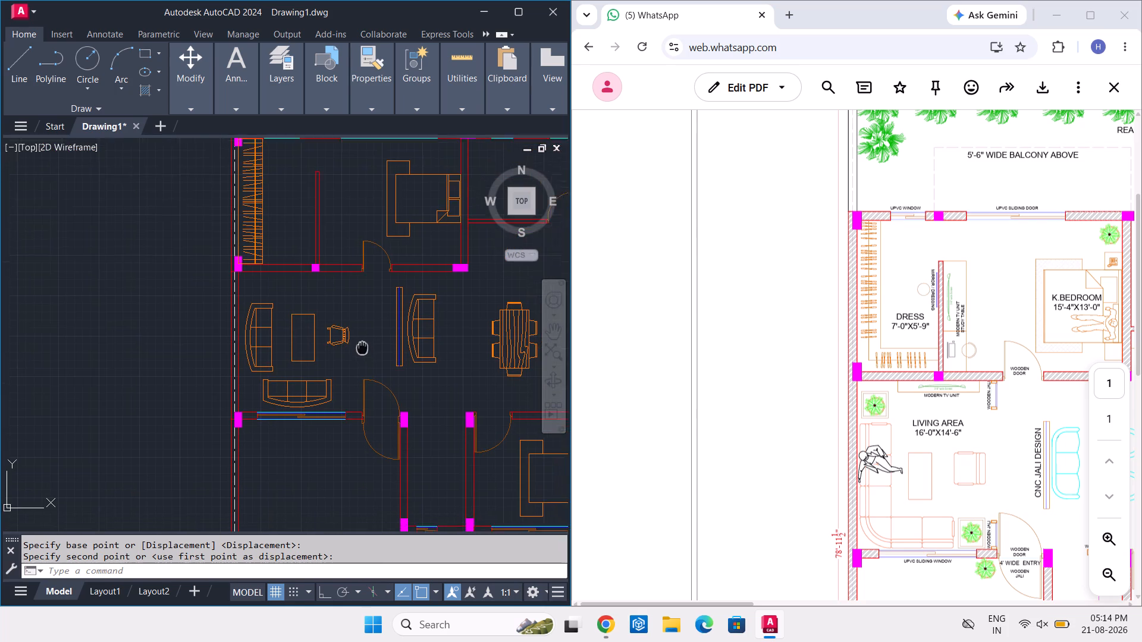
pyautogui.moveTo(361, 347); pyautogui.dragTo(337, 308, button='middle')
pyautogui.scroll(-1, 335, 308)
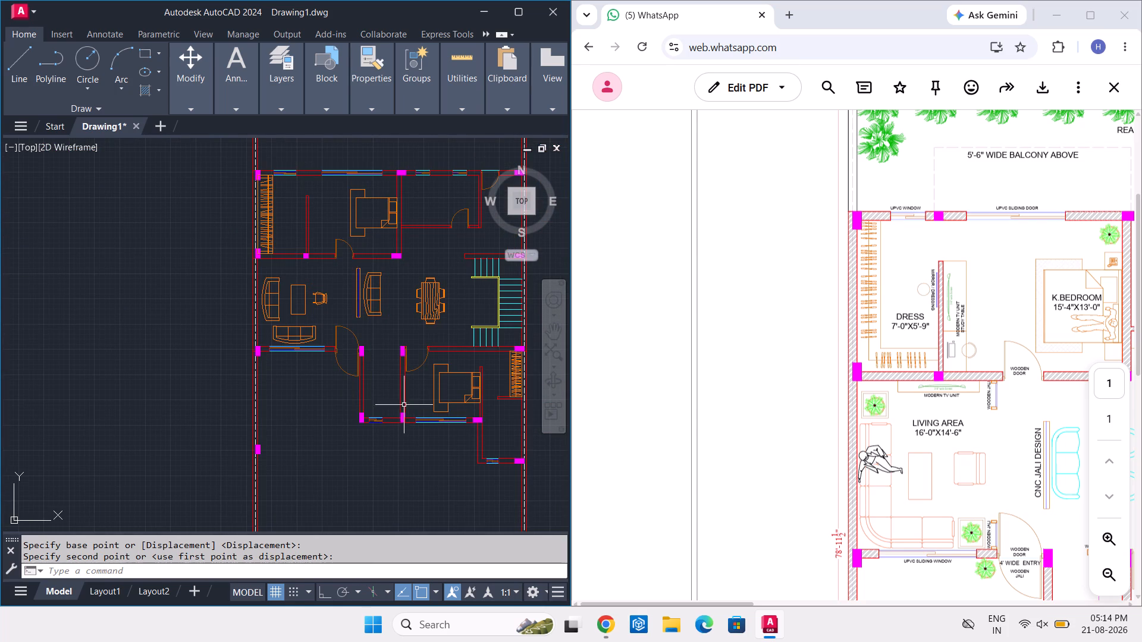
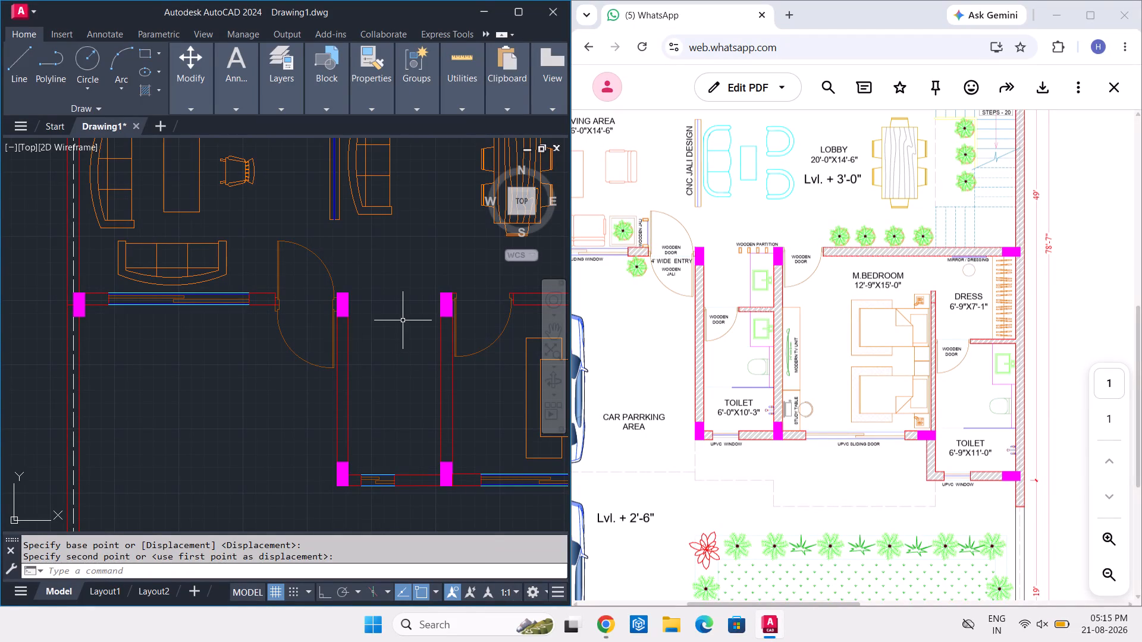
# Draw a 4.5-inch-thick partition wall stub across the toilet from its bedroom-side wall, stopping short to leave a door opening.
pyautogui.press('l')
pyautogui.press('space')
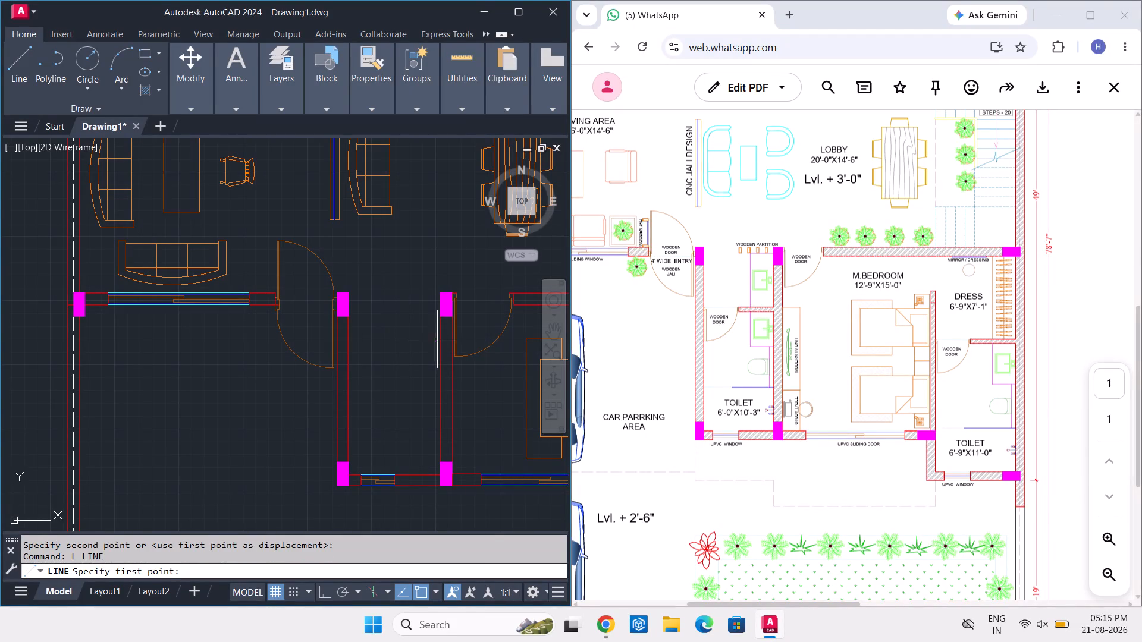
pyautogui.scroll(2, 437, 357)
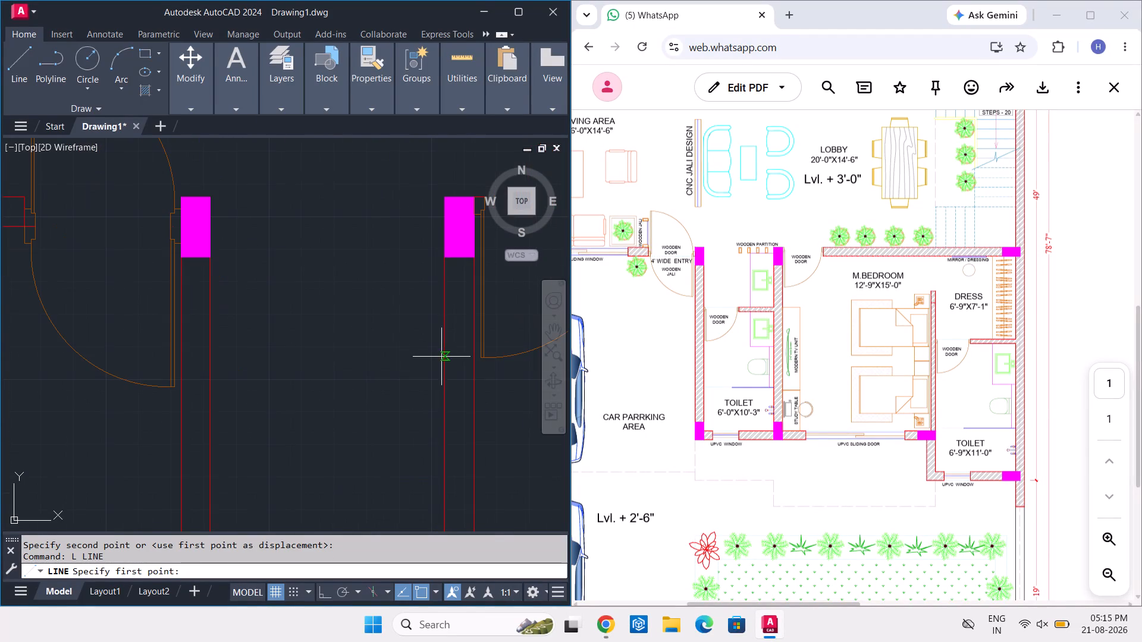
pyautogui.click(444, 353)
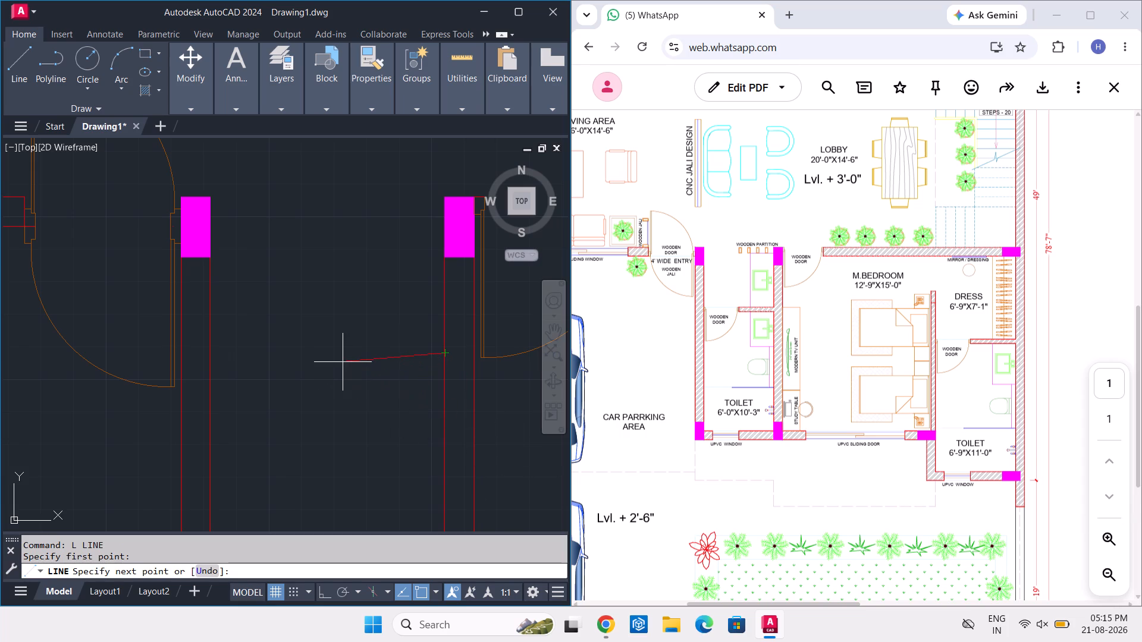
pyautogui.press('F8')
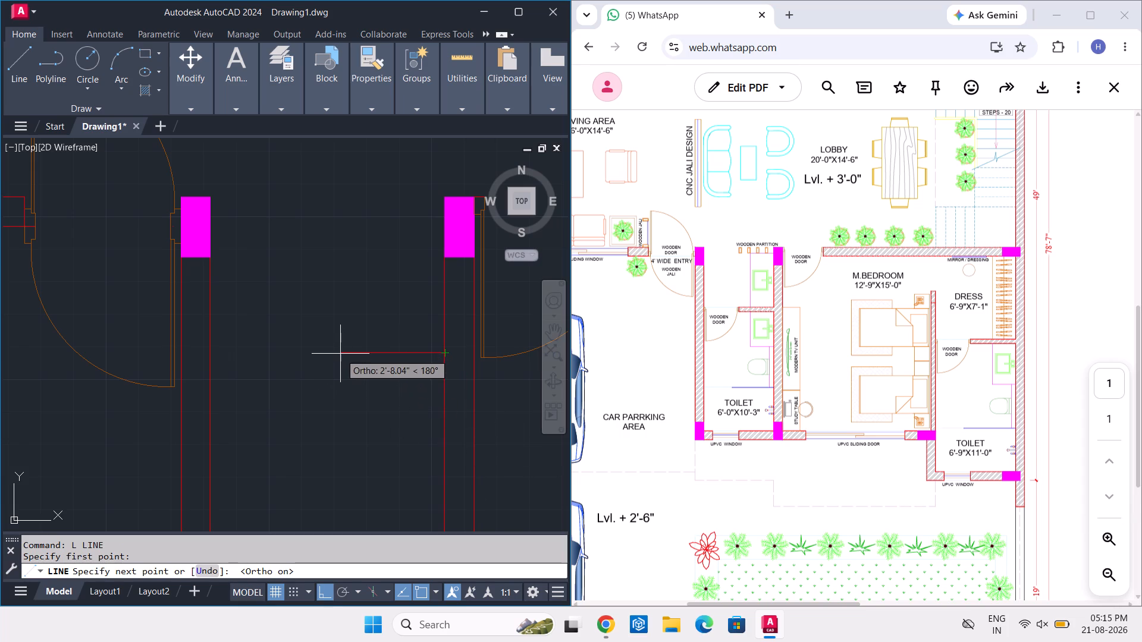
pyautogui.click(317, 354)
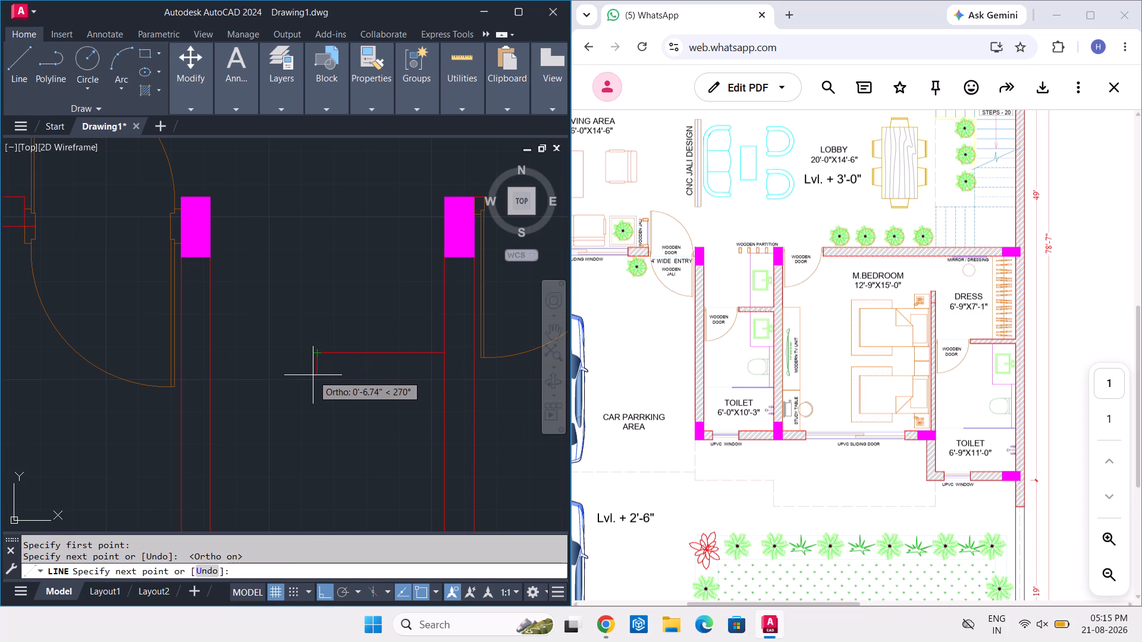
pyautogui.write('4.5')
pyautogui.press('Return')
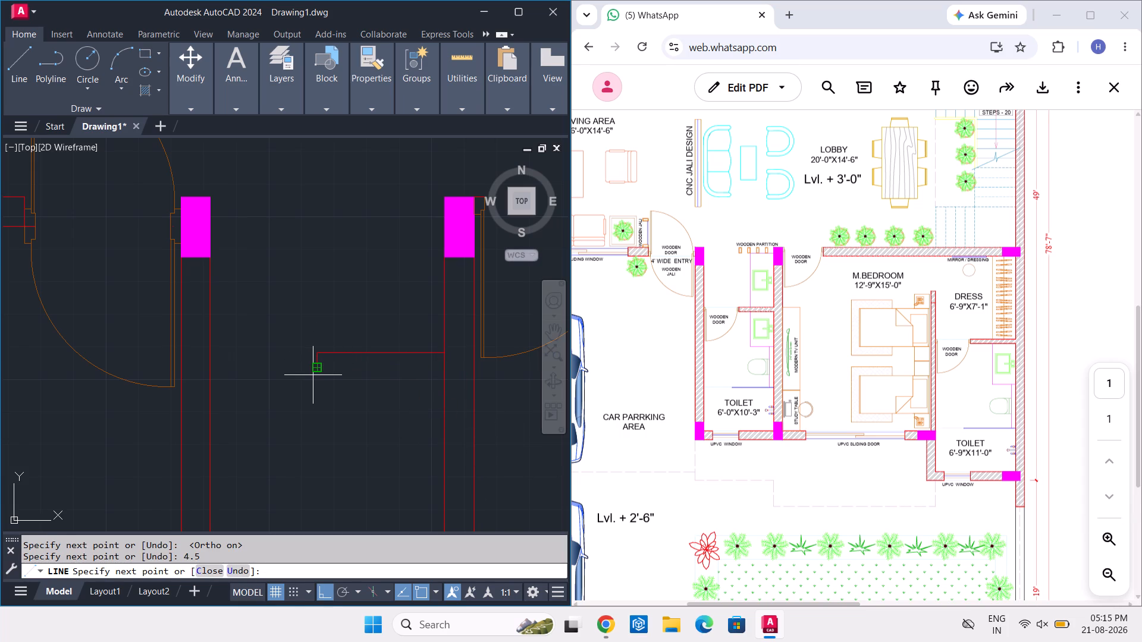
pyautogui.click(447, 372)
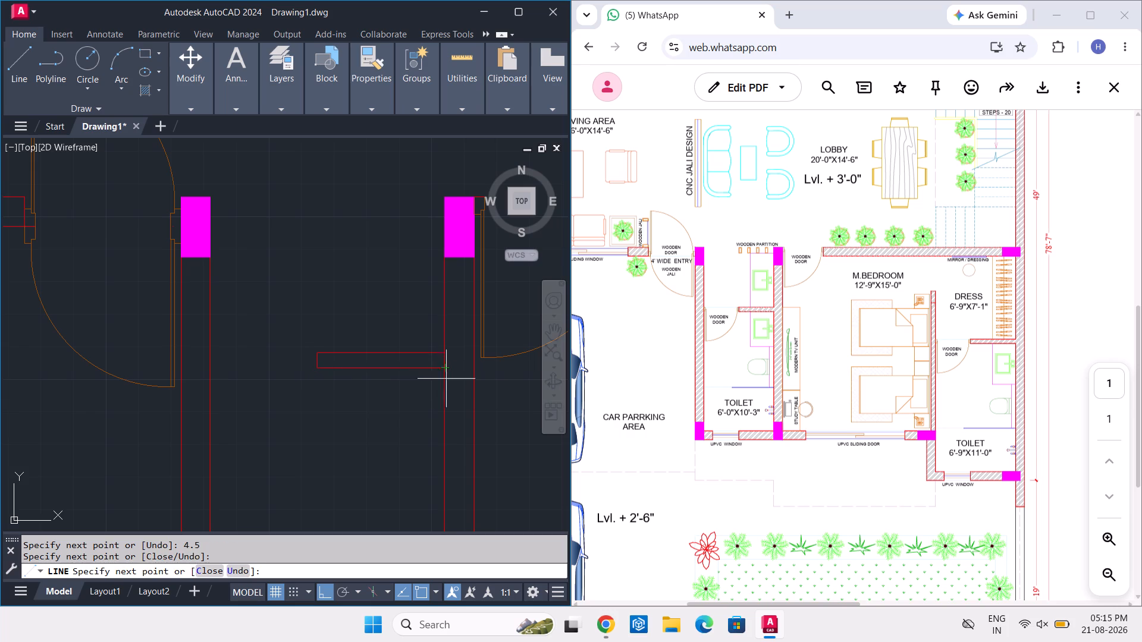
pyautogui.press('Escape')
pyautogui.scroll(-2, 420, 421)
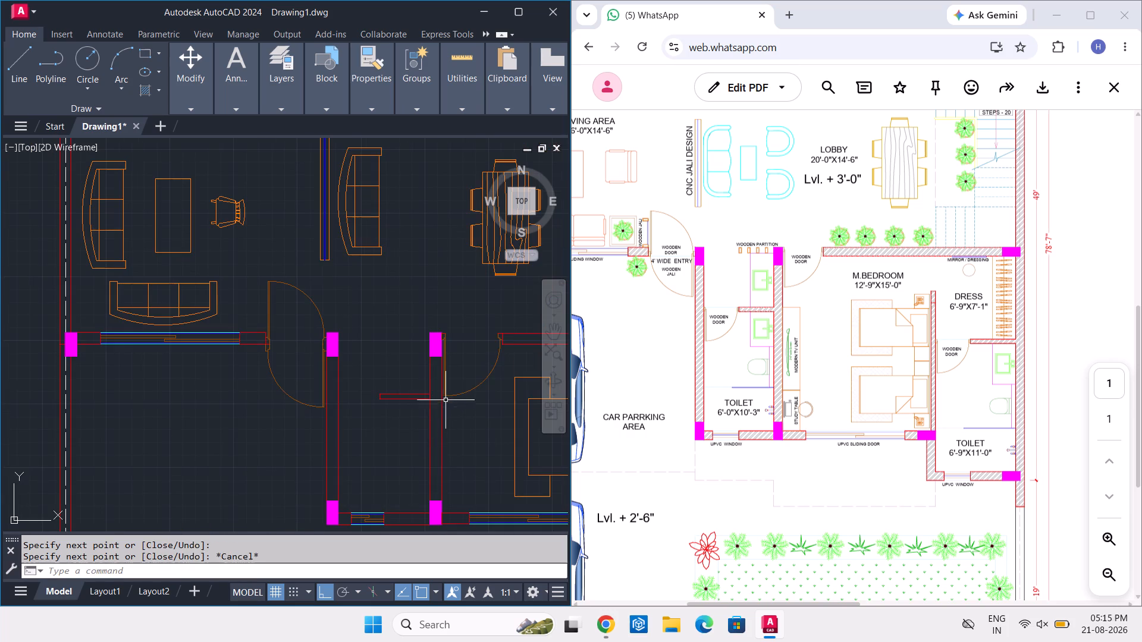
# Copy the bedroom door into the toilet, placing its hinge-side jamb on the inner face of the wall opposite the partition stub.
pyautogui.click(460, 384)
pyautogui.click(452, 404)
pyautogui.write('CO')
pyautogui.press('space')
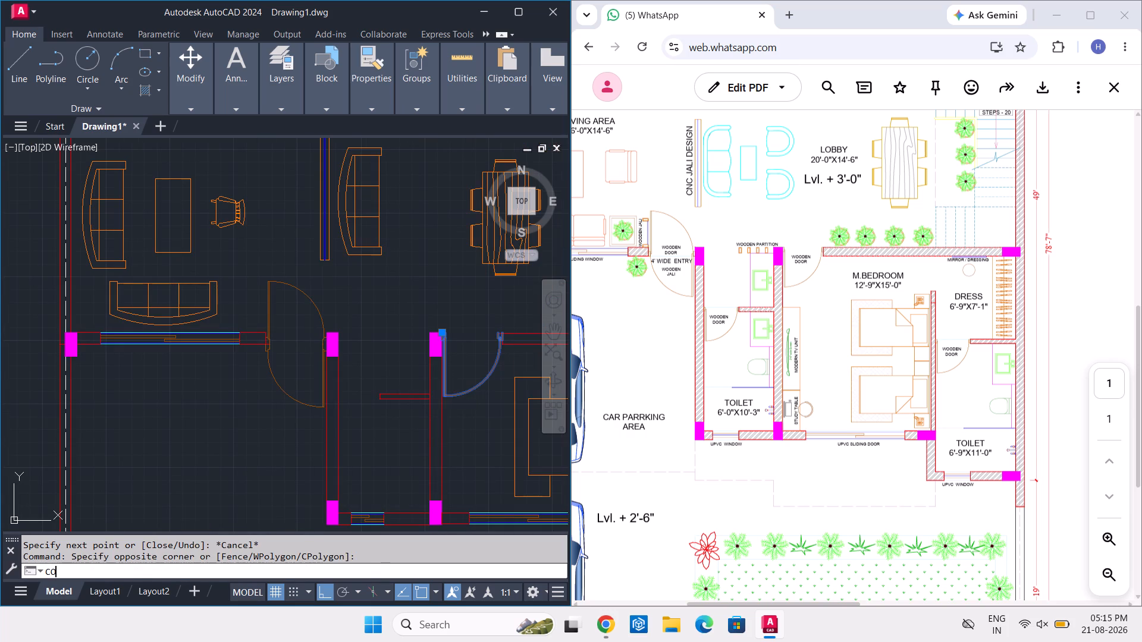
pyautogui.press('F8')
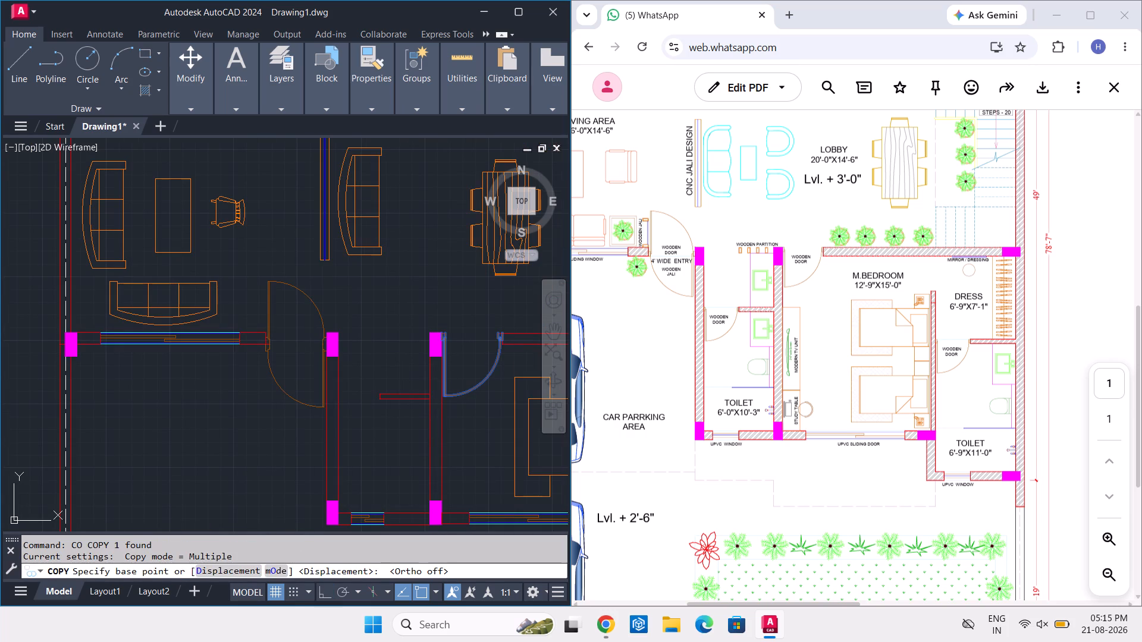
pyautogui.scroll(1, 441, 334)
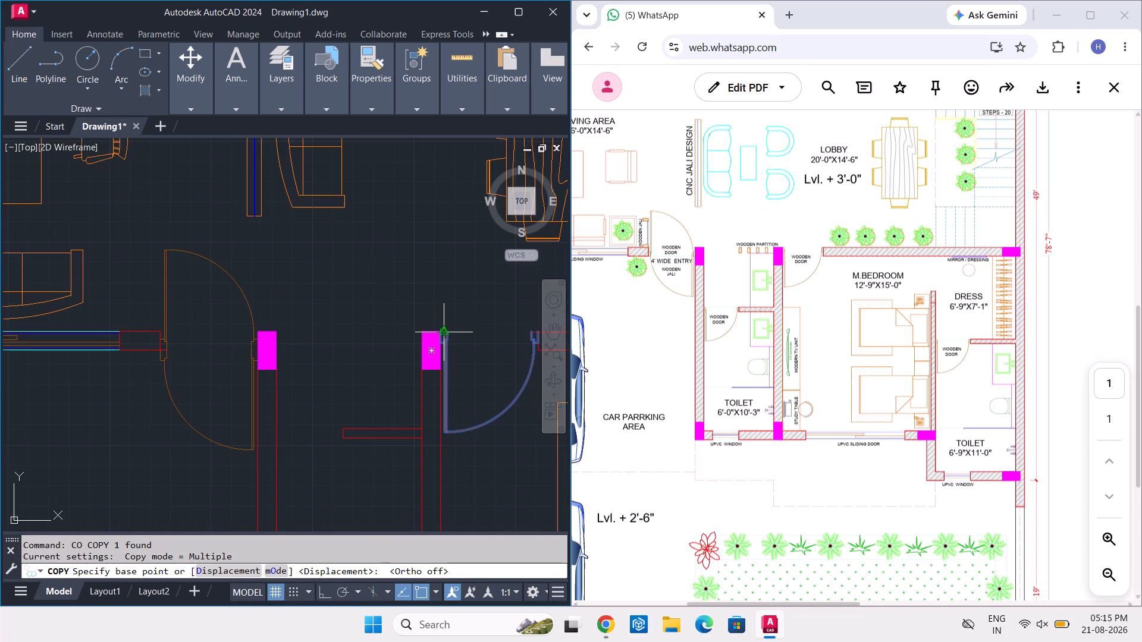
pyautogui.scroll(3, 434, 331)
pyautogui.click(452, 331)
pyautogui.scroll(-3, 351, 353)
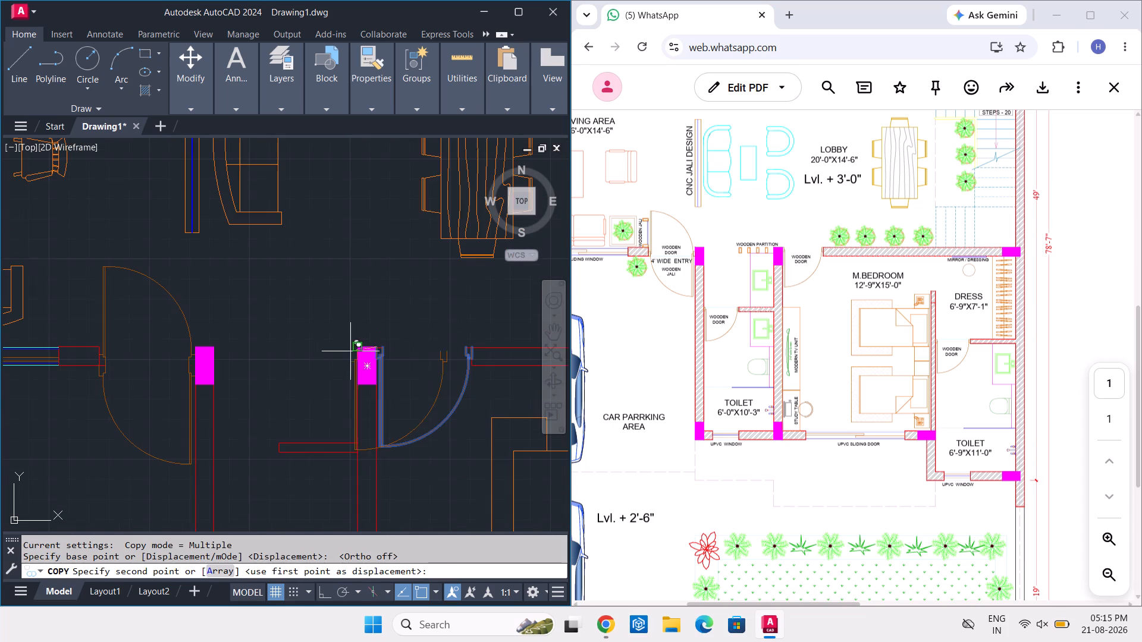
pyautogui.scroll(3, 211, 443)
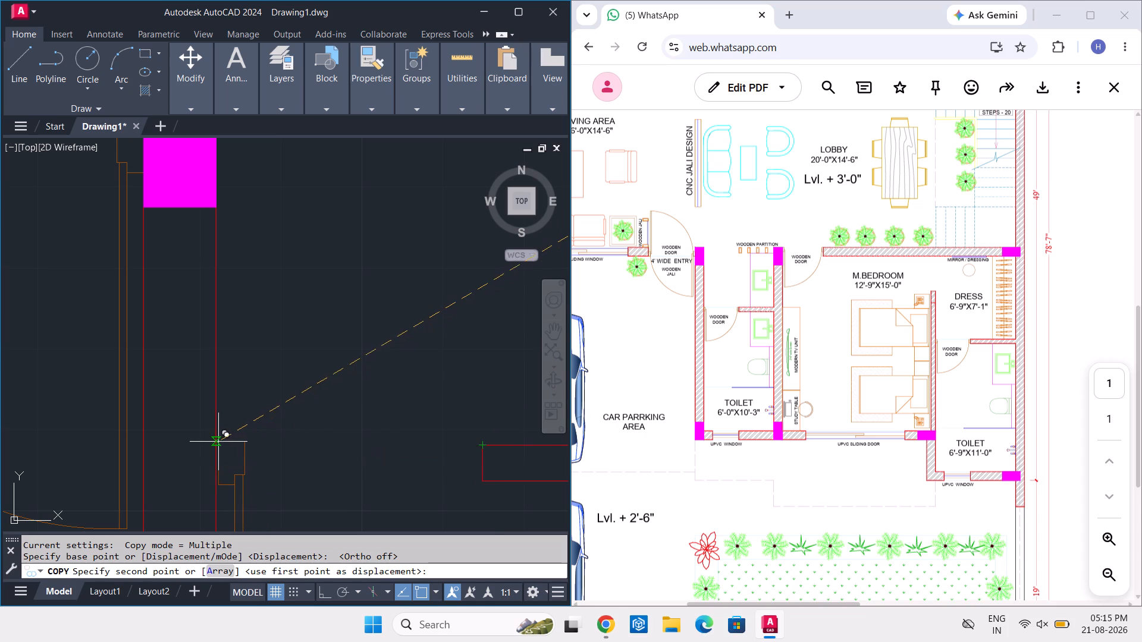
pyautogui.click(215, 439)
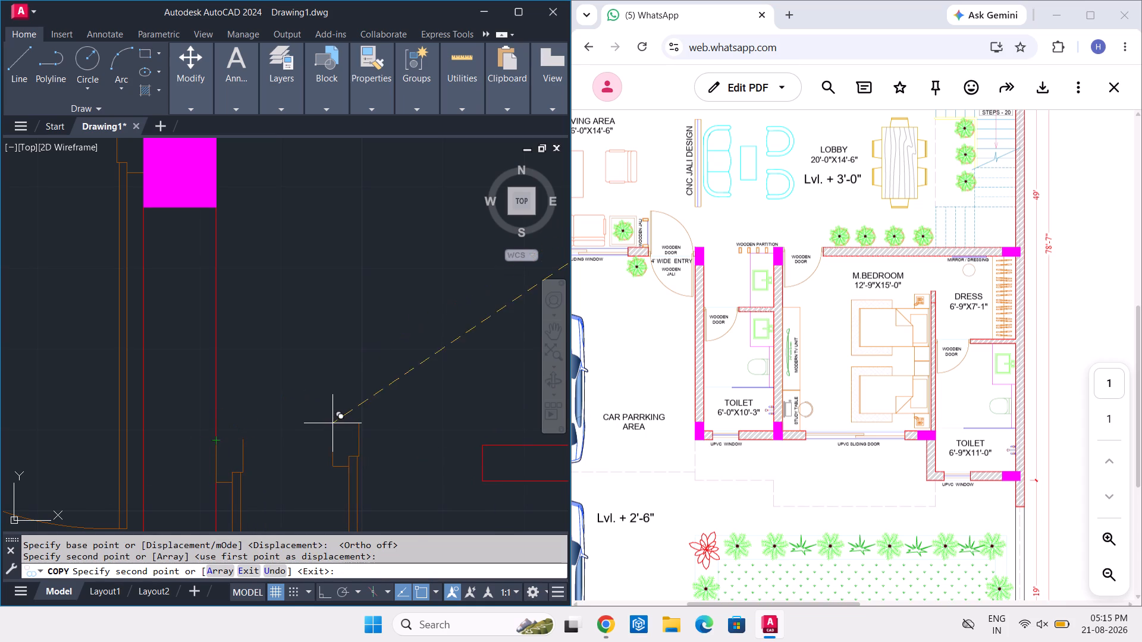
pyautogui.press('Escape')
# Move the copied toilet door so its latch-side jamb corner meets the free end of the partition stub.
pyautogui.scroll(-3, 333, 419)
pyautogui.click(407, 453)
pyautogui.click(354, 467)
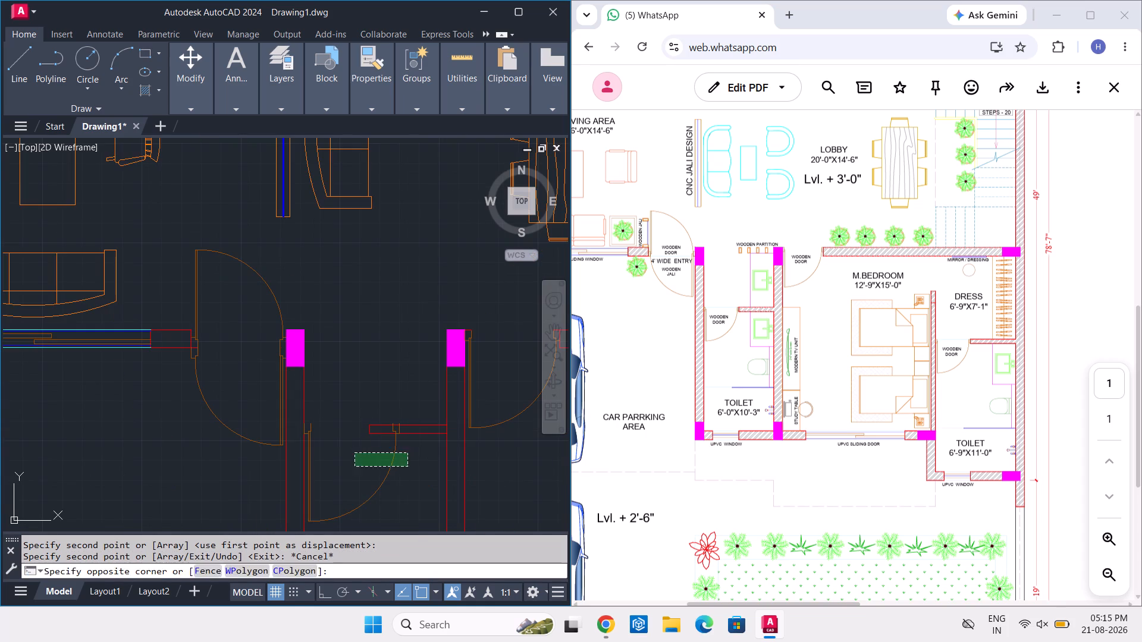
pyautogui.press('m')
pyautogui.press('space')
pyautogui.scroll(3, 399, 430)
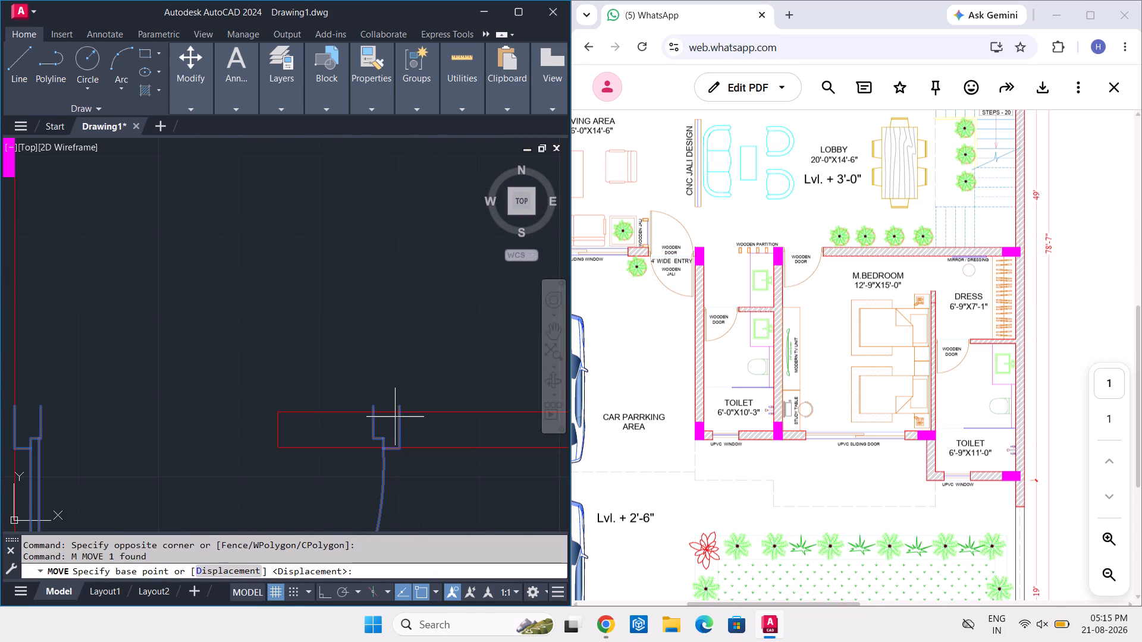
pyautogui.click(397, 405)
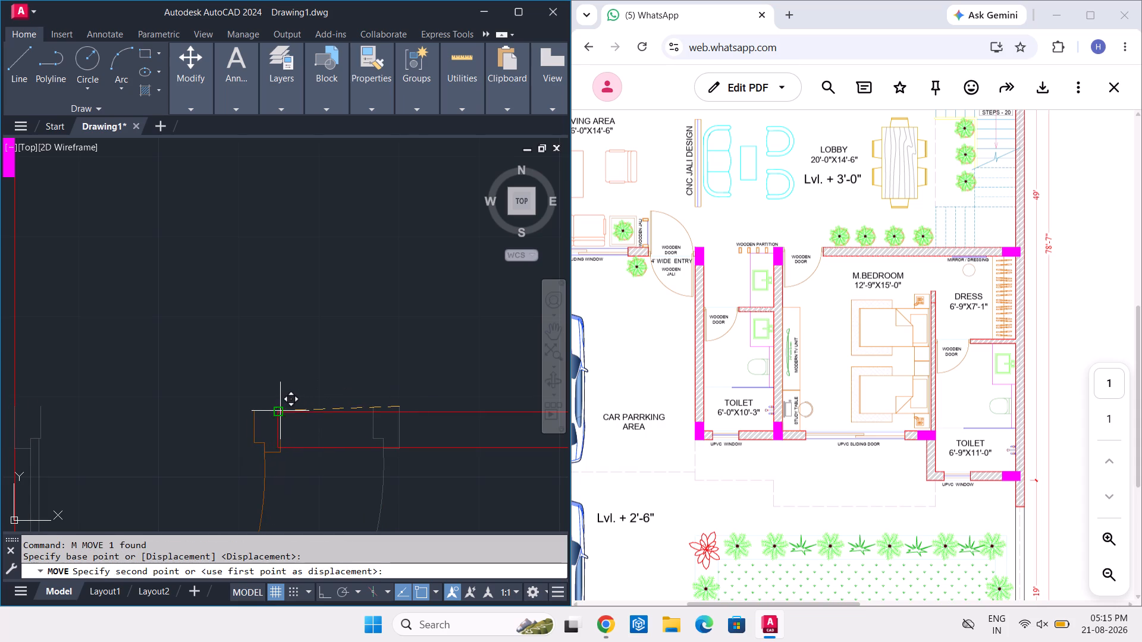
pyautogui.click(279, 411)
# Scale the toilet door down about its latch-side jamb corner so it fits the opening between the partition and the wall.
pyautogui.click(265, 431)
pyautogui.click(244, 440)
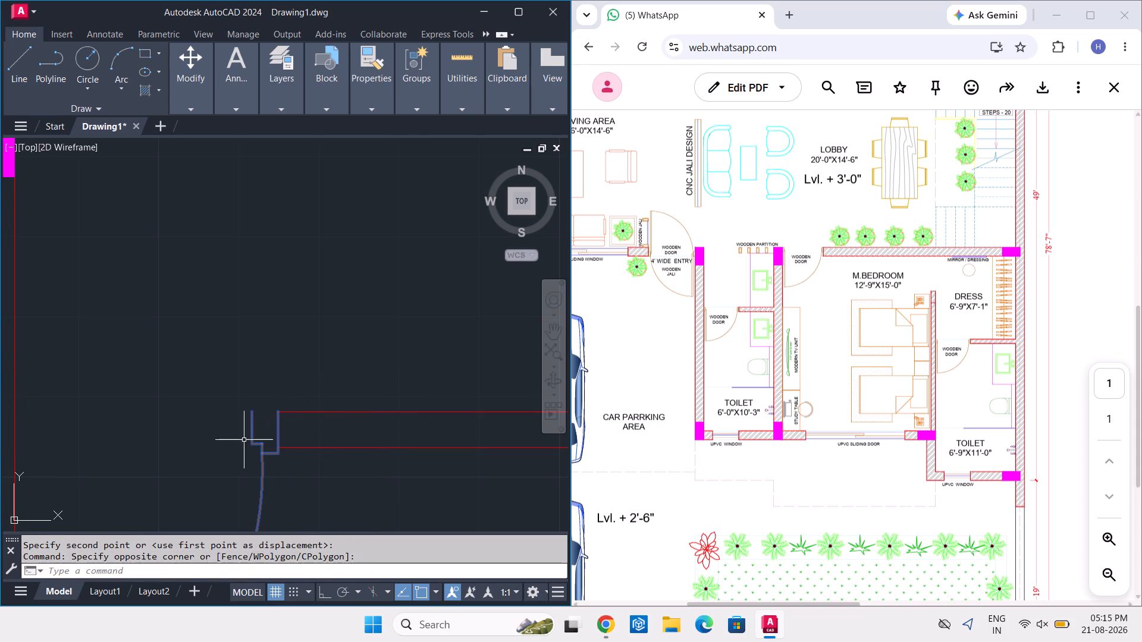
pyautogui.write('SC')
pyautogui.press('space')
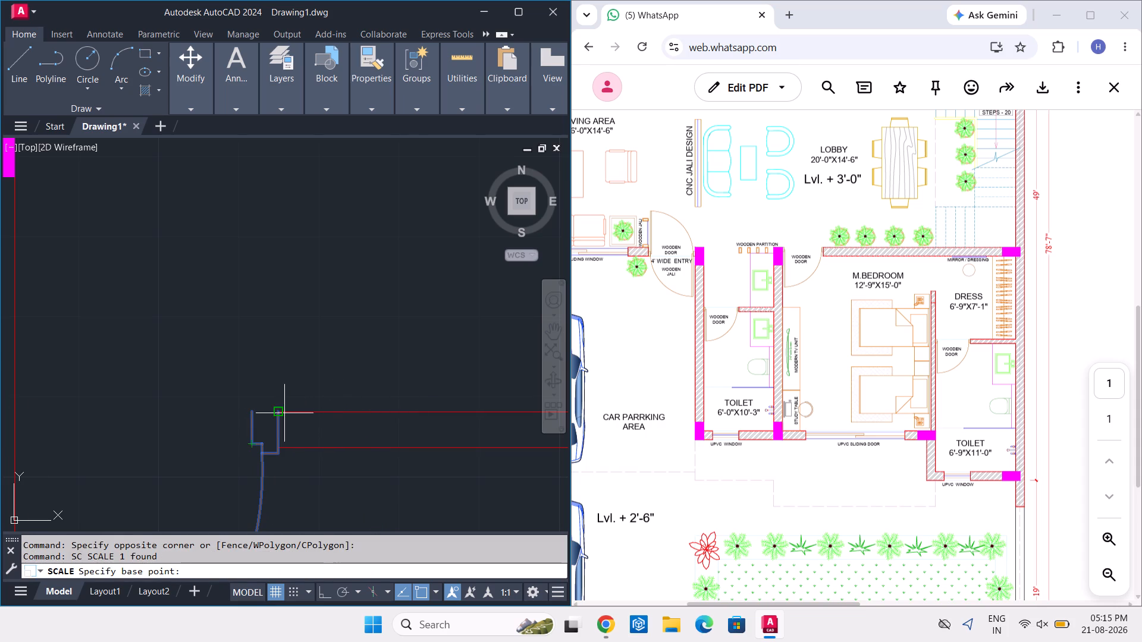
pyautogui.click(277, 411)
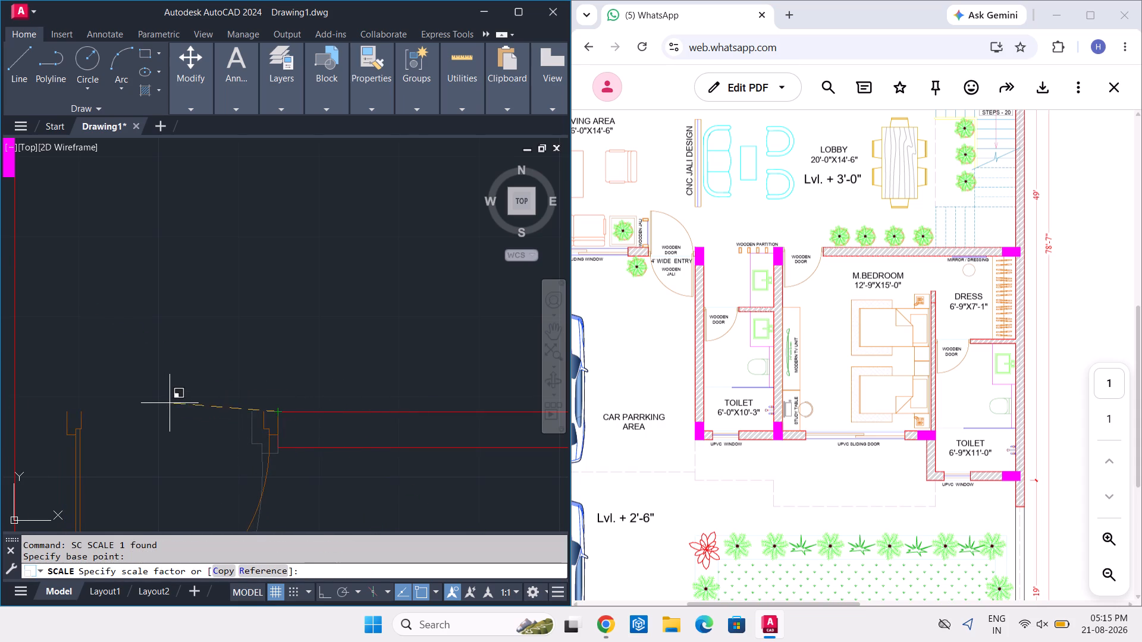
pyautogui.moveTo(170, 402); pyautogui.dragTo(245, 372, button='middle')
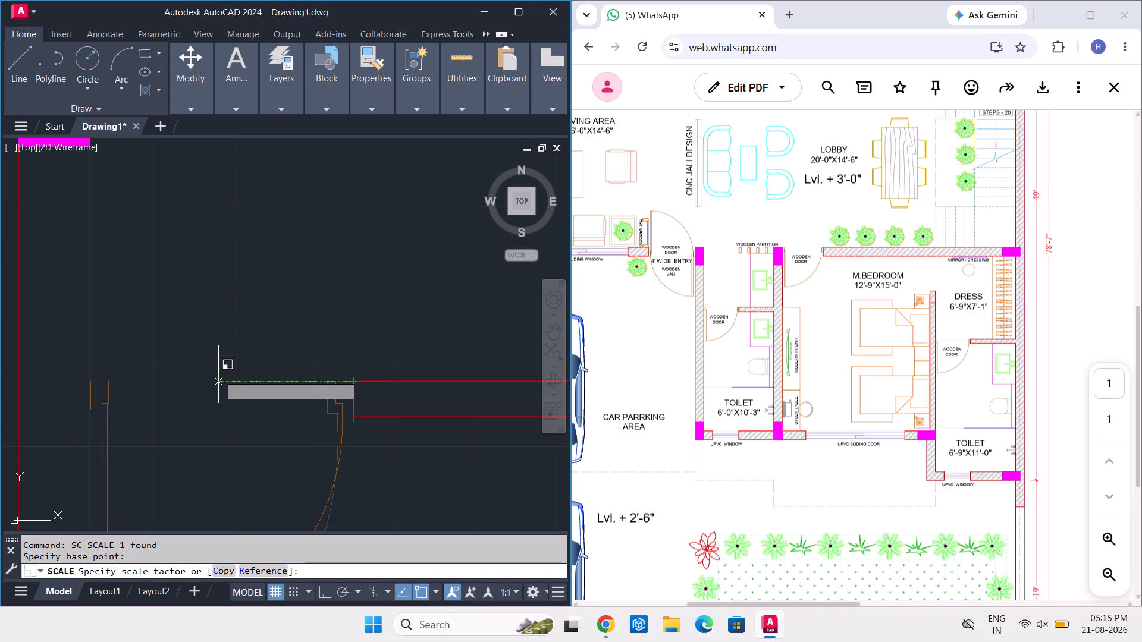
pyautogui.scroll(1, 218, 374)
pyautogui.moveTo(218, 374); pyautogui.dragTo(303, 346, button='middle')
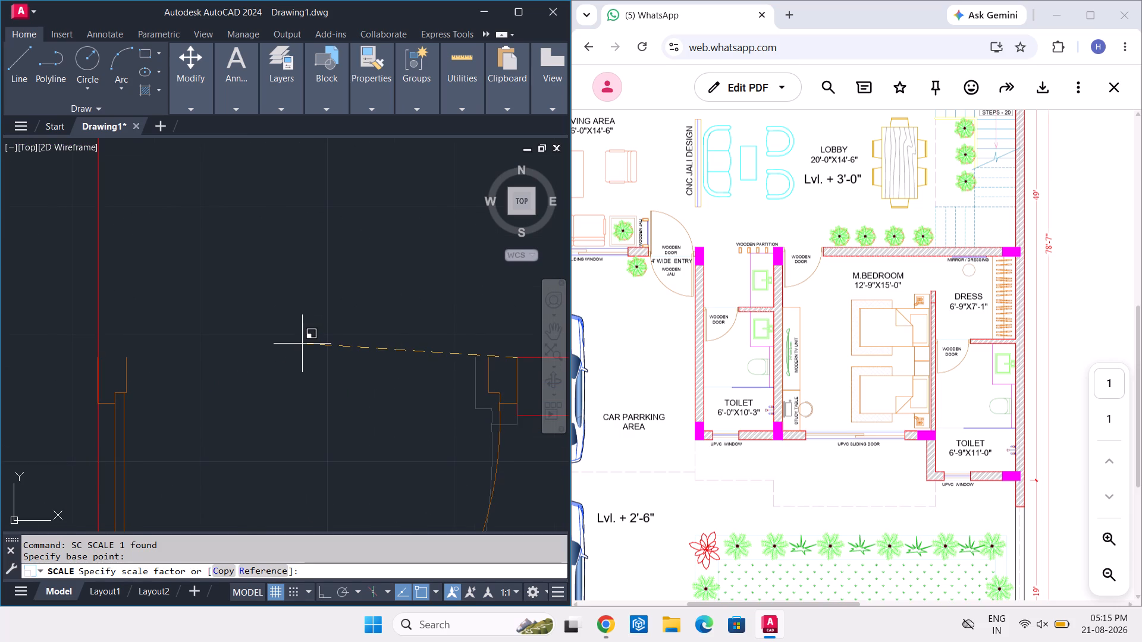
pyautogui.scroll(1, 302, 343)
pyautogui.moveTo(302, 343); pyautogui.dragTo(386, 319, button='middle')
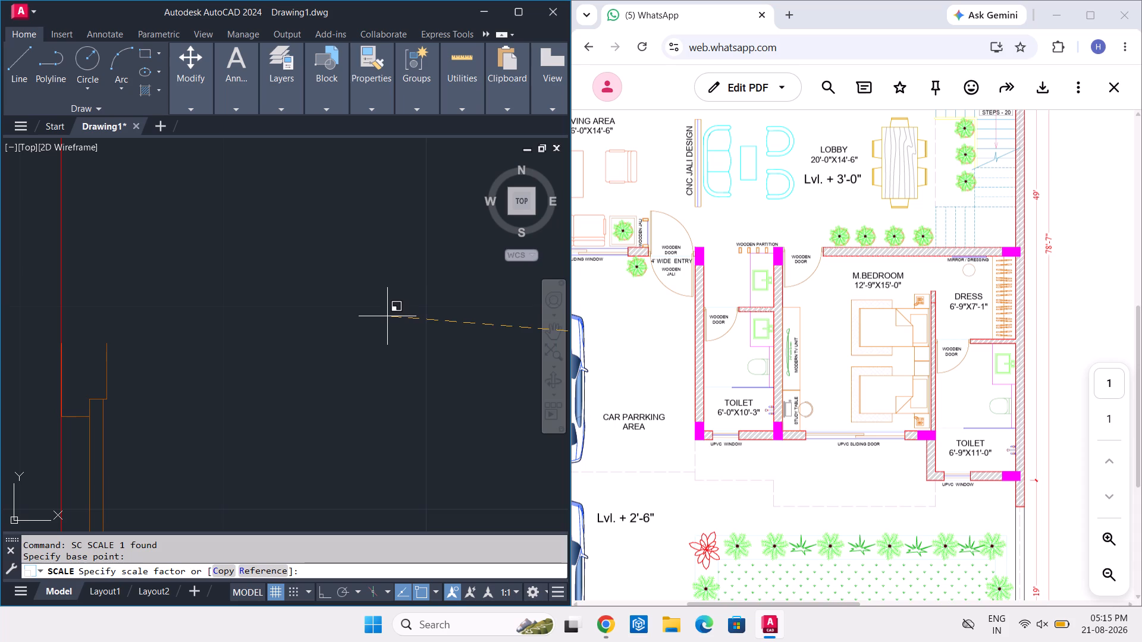
pyautogui.click(387, 314)
# Insert the Toilet - Imperial block from the tool palettes into the toilet room, between the new door and the window.
pyautogui.scroll(2, 162, 363)
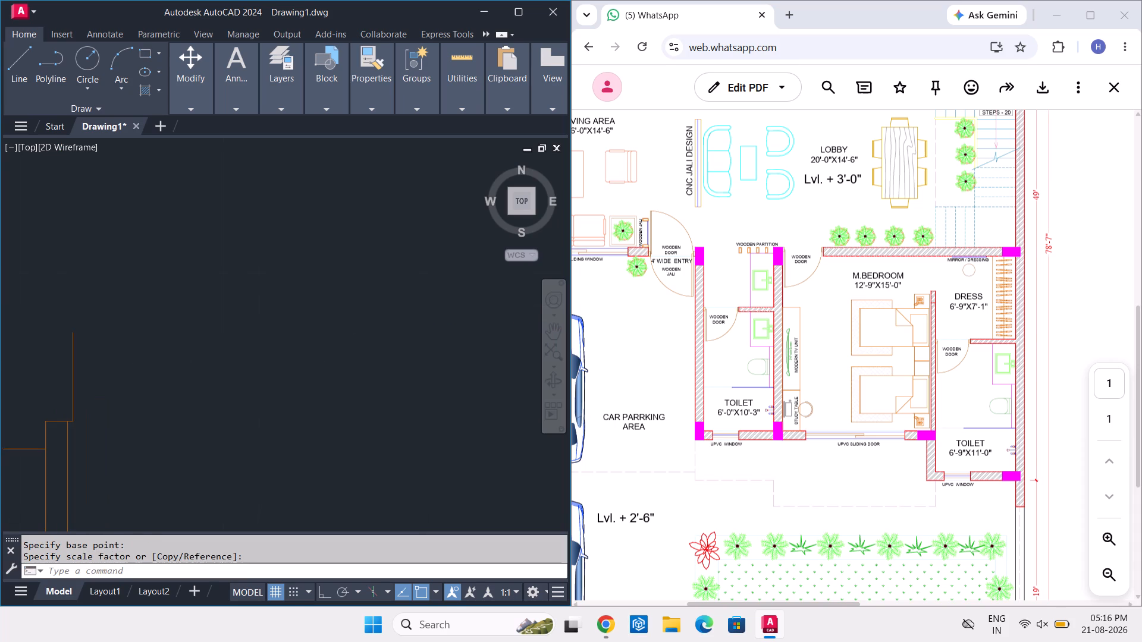
pyautogui.moveTo(161, 363); pyautogui.dragTo(409, 331, button='middle')
pyautogui.scroll(-7, 246, 345)
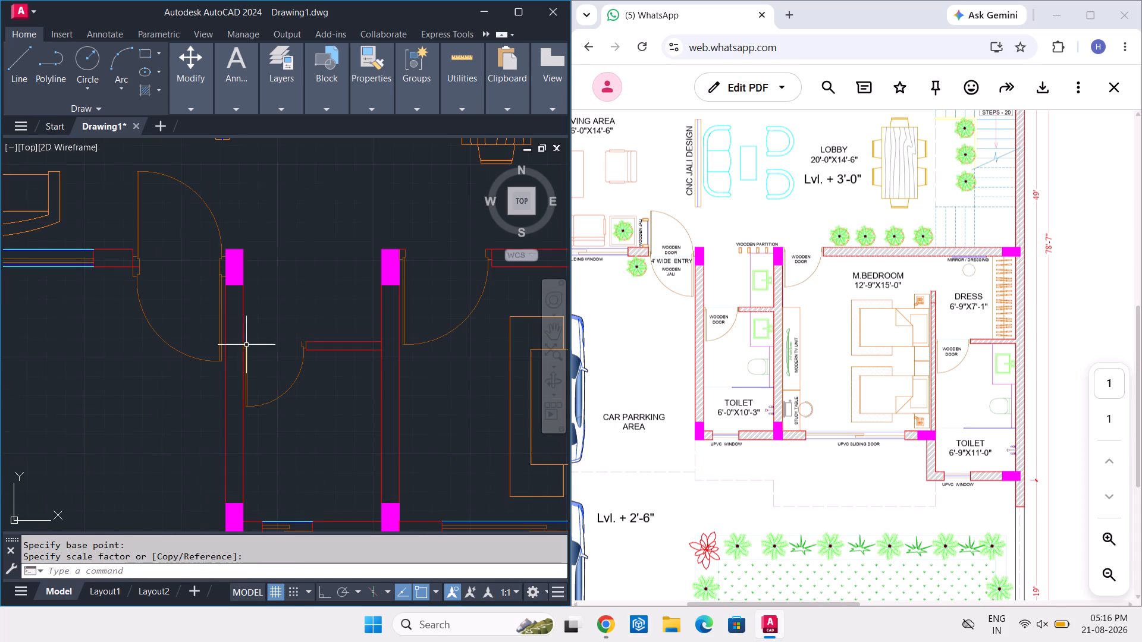
pyautogui.moveTo(375, 382); pyautogui.dragTo(354, 313, button='middle')
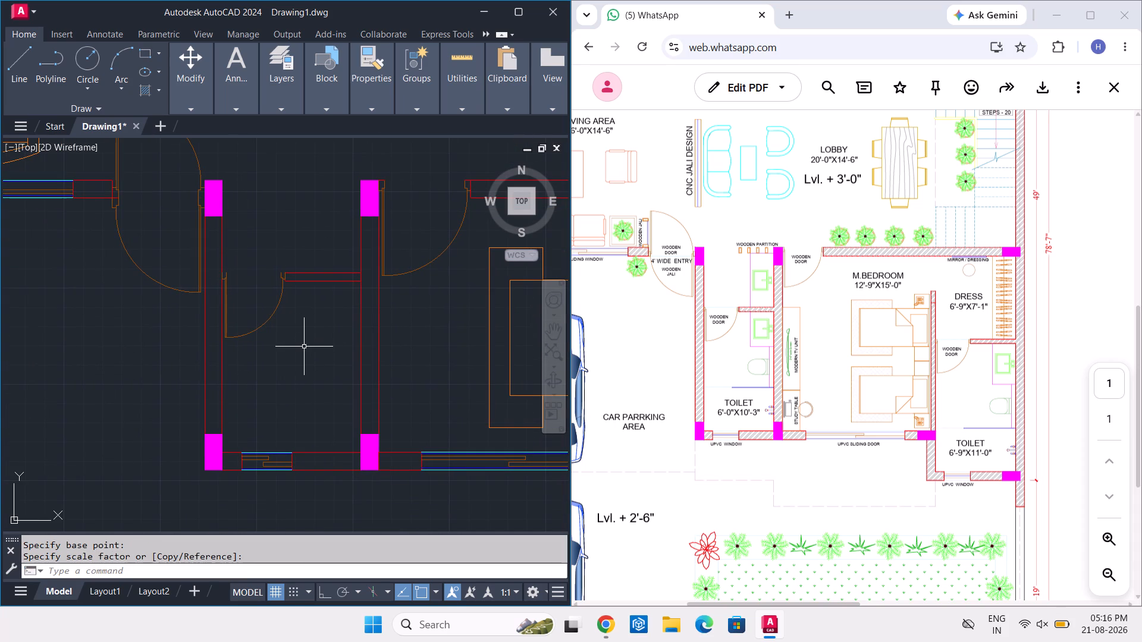
pyautogui.press('t')
pyautogui.press('p')
pyautogui.press('space')
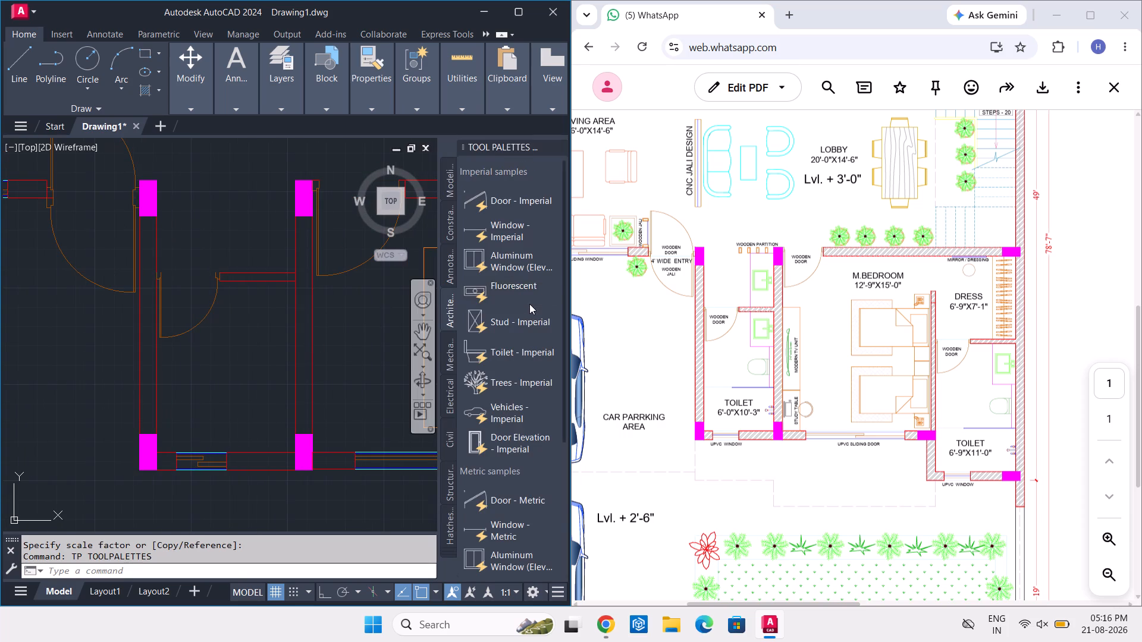
pyautogui.scroll(-3, 529, 304)
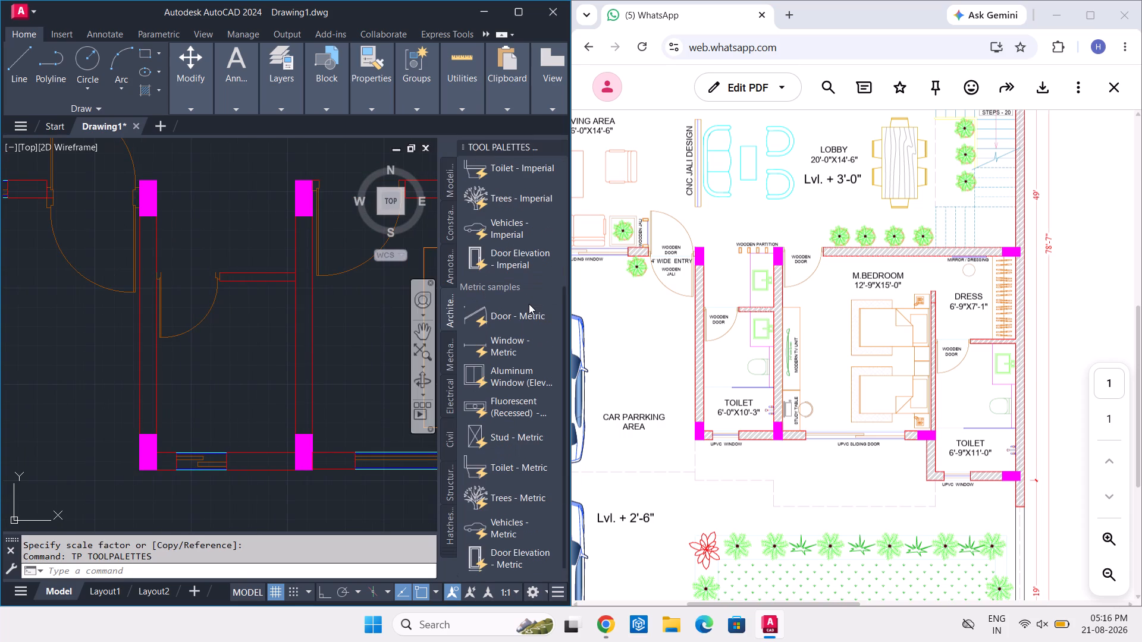
pyautogui.doubleClick(527, 172)
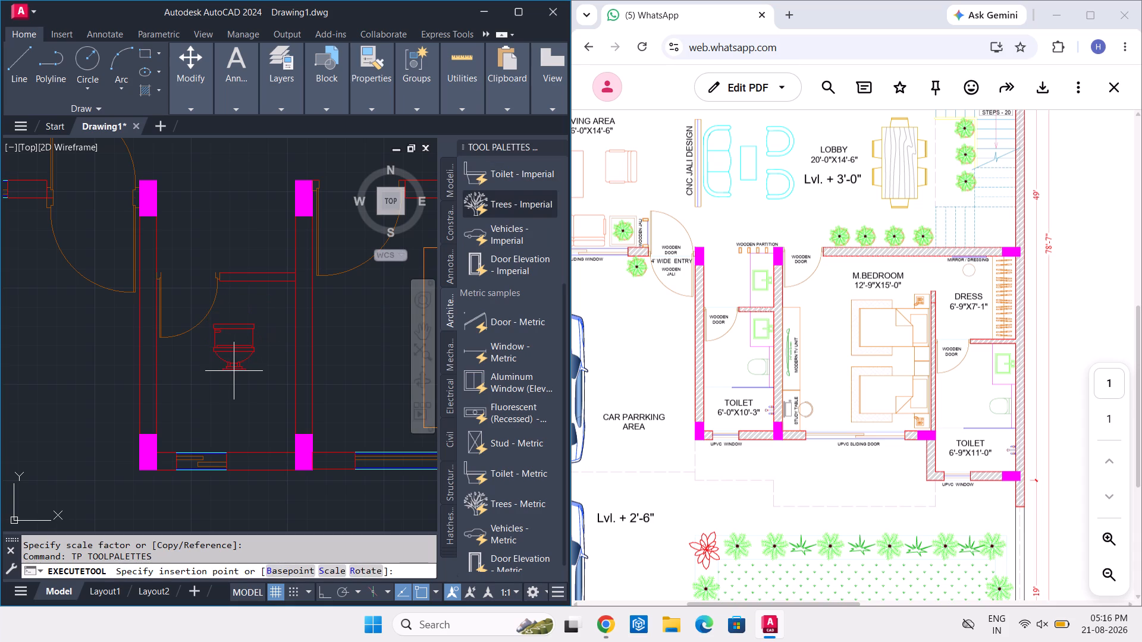
pyautogui.click(234, 371)
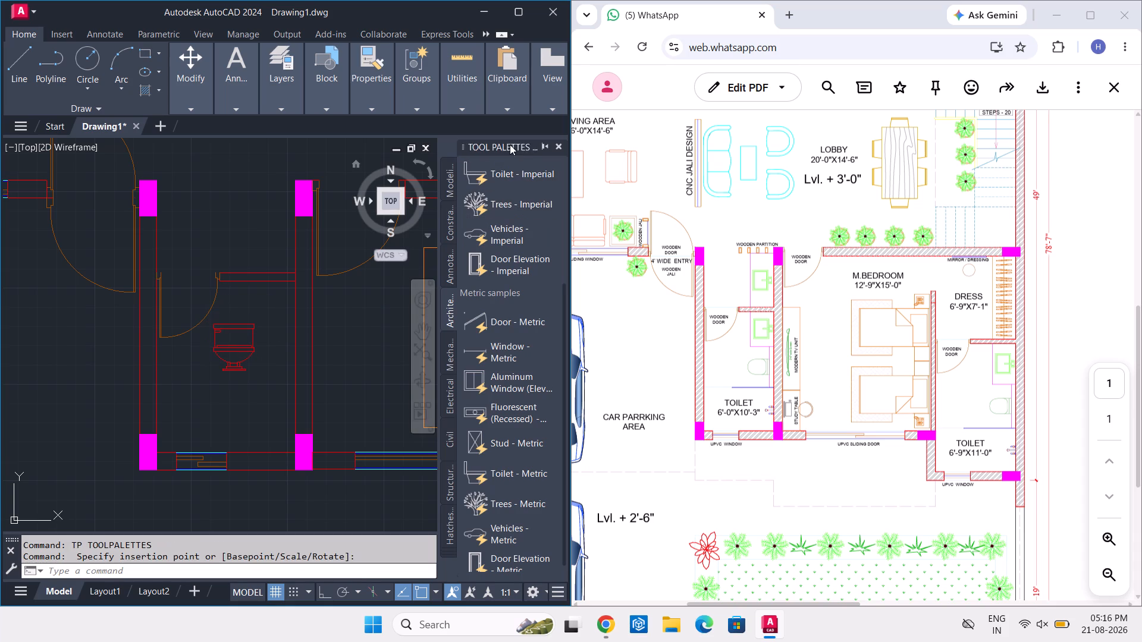
pyautogui.click(556, 143)
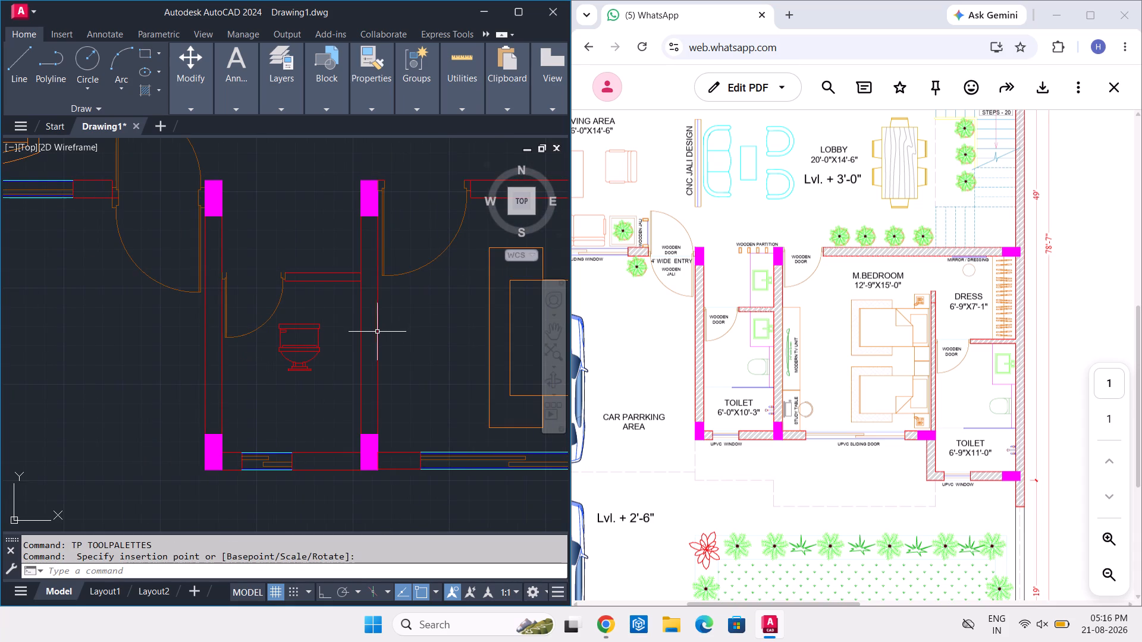
# Assign the newly inserted toilet block to the MORE layer.
pyautogui.click(304, 341)
pyautogui.click(280, 361)
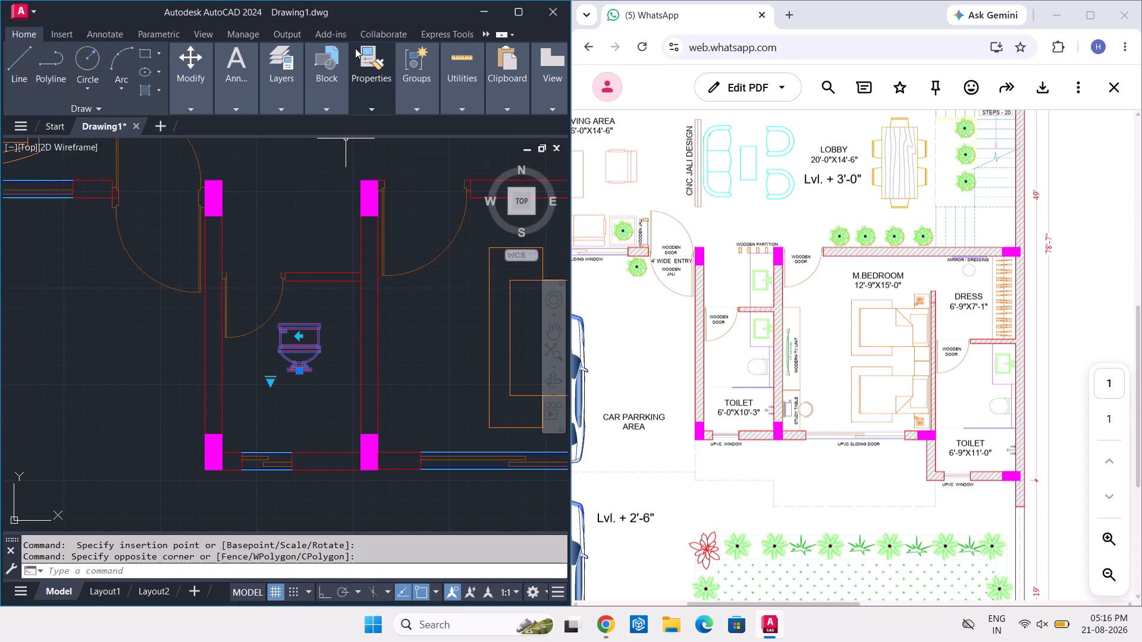
pyautogui.click(287, 102)
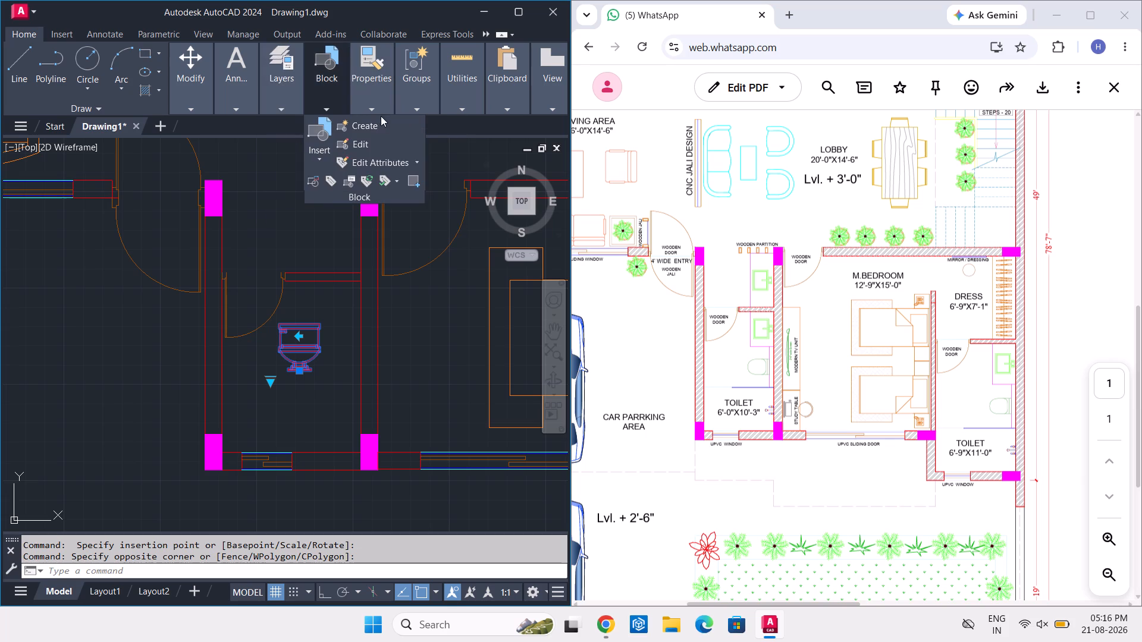
pyautogui.click(279, 112)
pyautogui.click(373, 122)
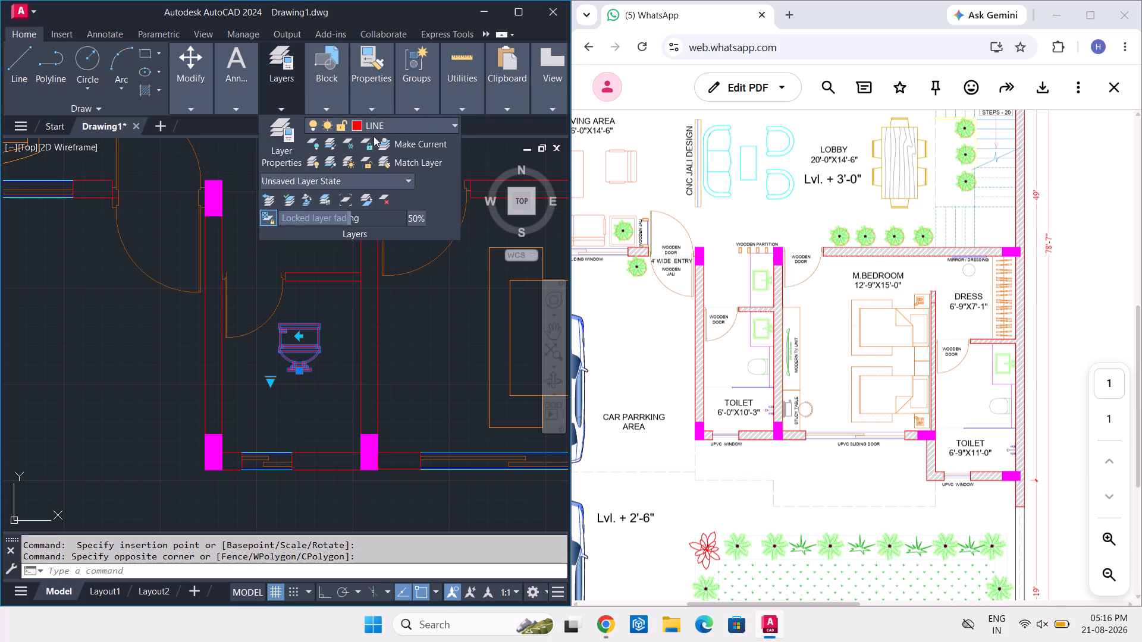
pyautogui.click(372, 284)
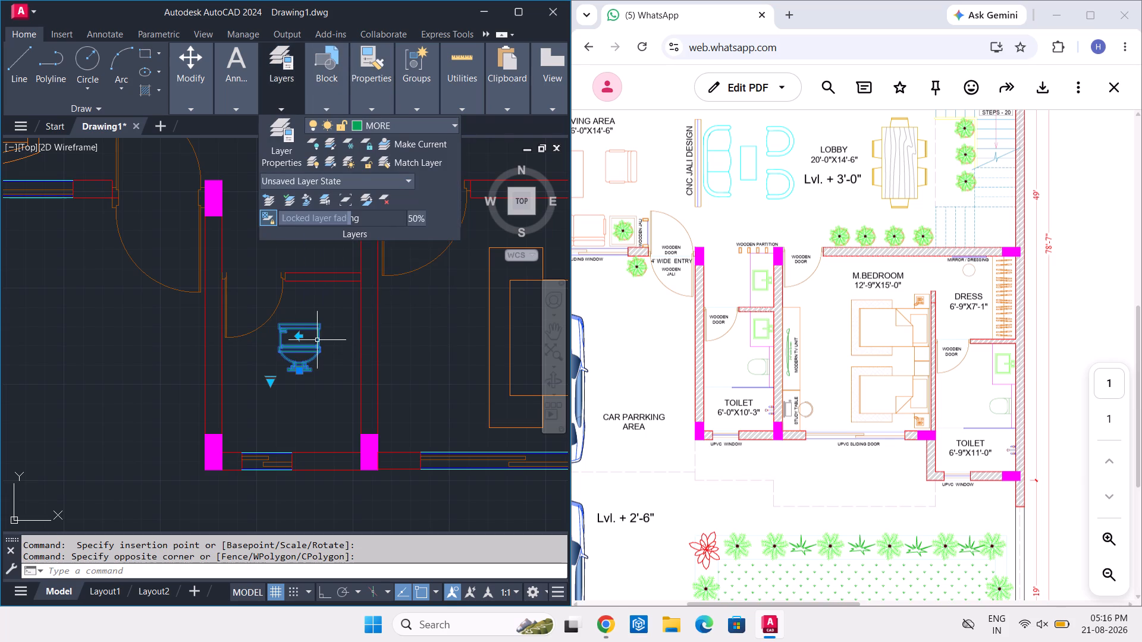
# Switch the toilet block's visibility state to Round (Plan).
pyautogui.click(268, 383)
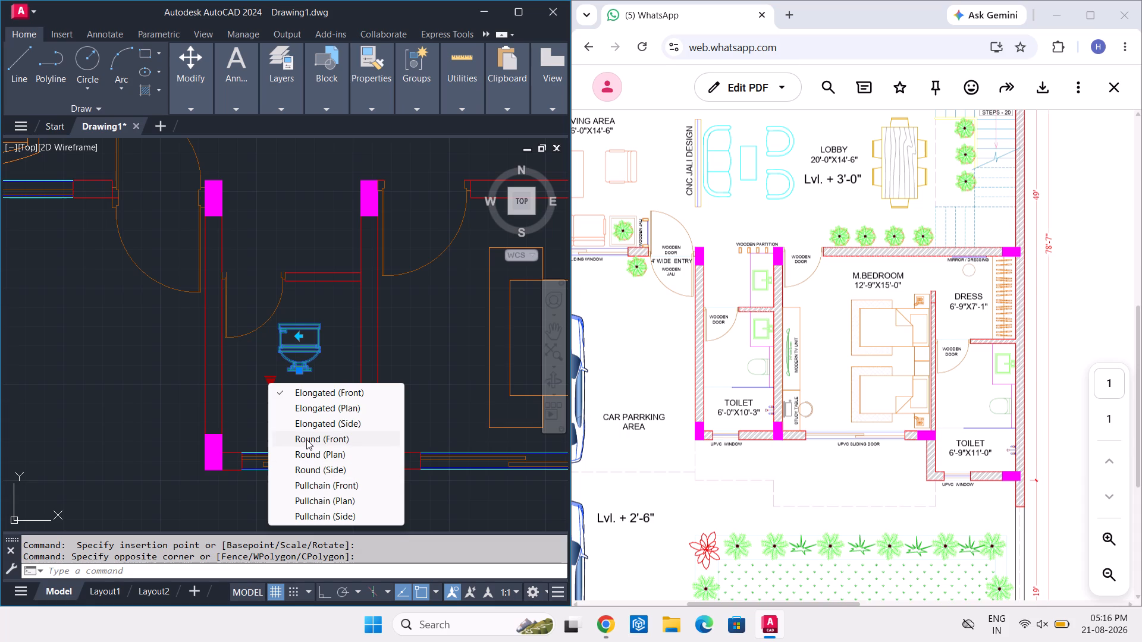
pyautogui.click(306, 439)
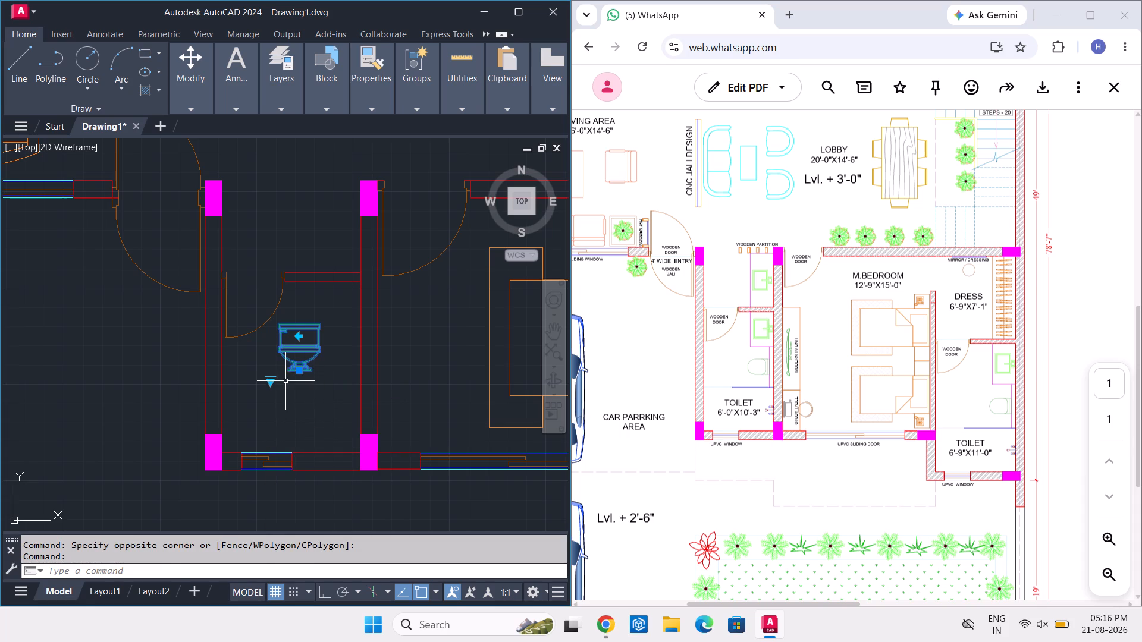
pyautogui.click(271, 385)
pyautogui.click(276, 383)
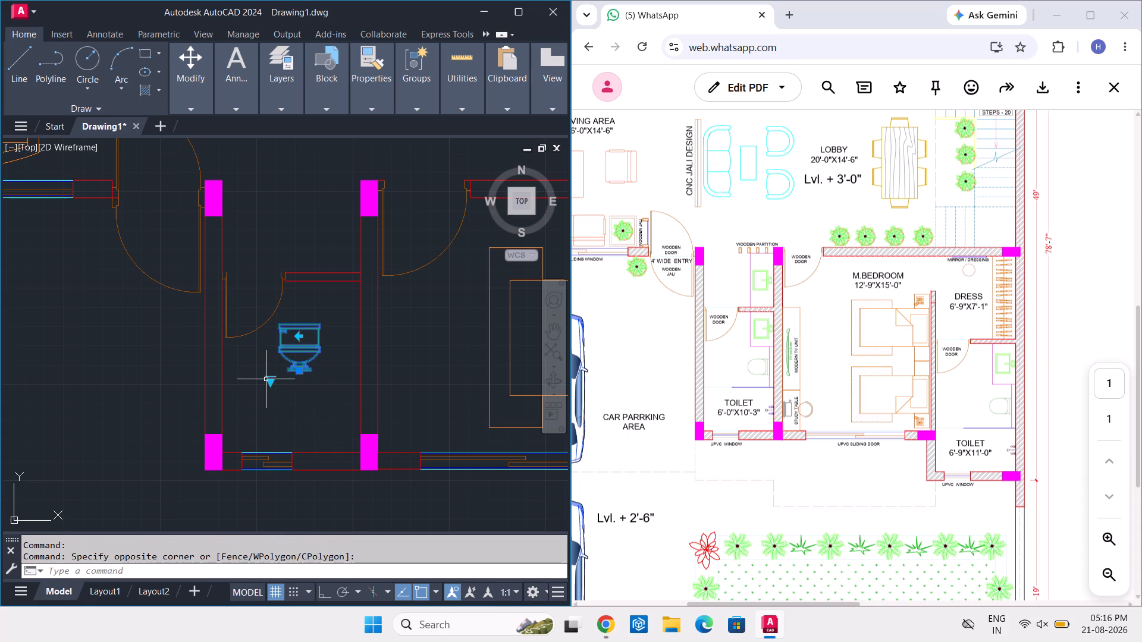
pyautogui.click(269, 382)
pyautogui.click(331, 449)
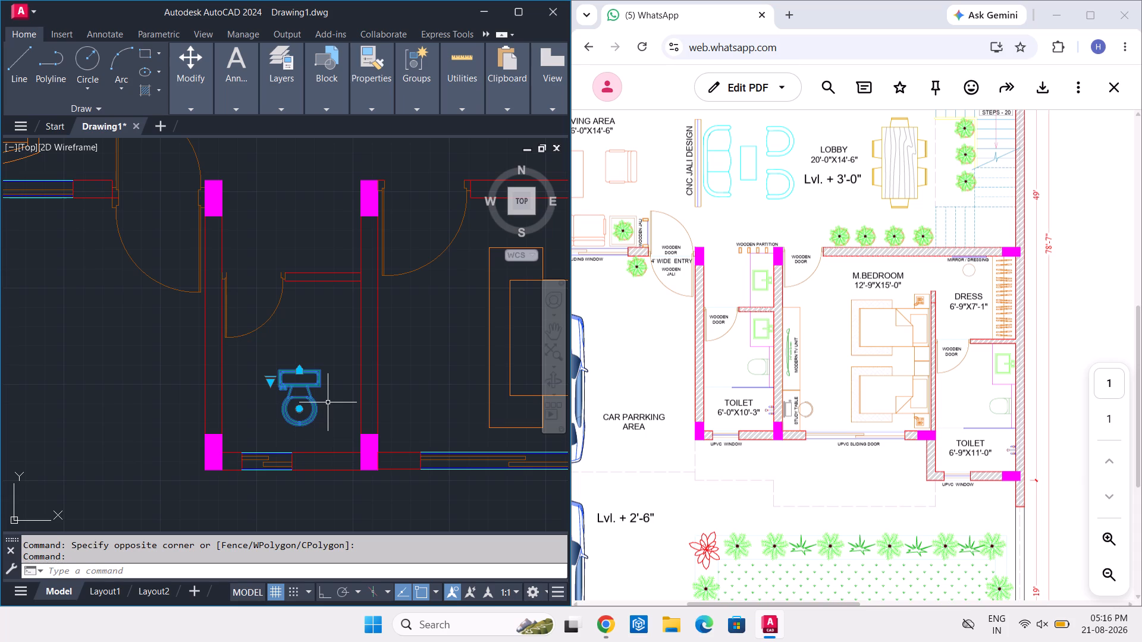
# Rotate the toilet block 270° so its tank faces the wall shared with the bedroom.
pyautogui.press('r')
pyautogui.press('o')
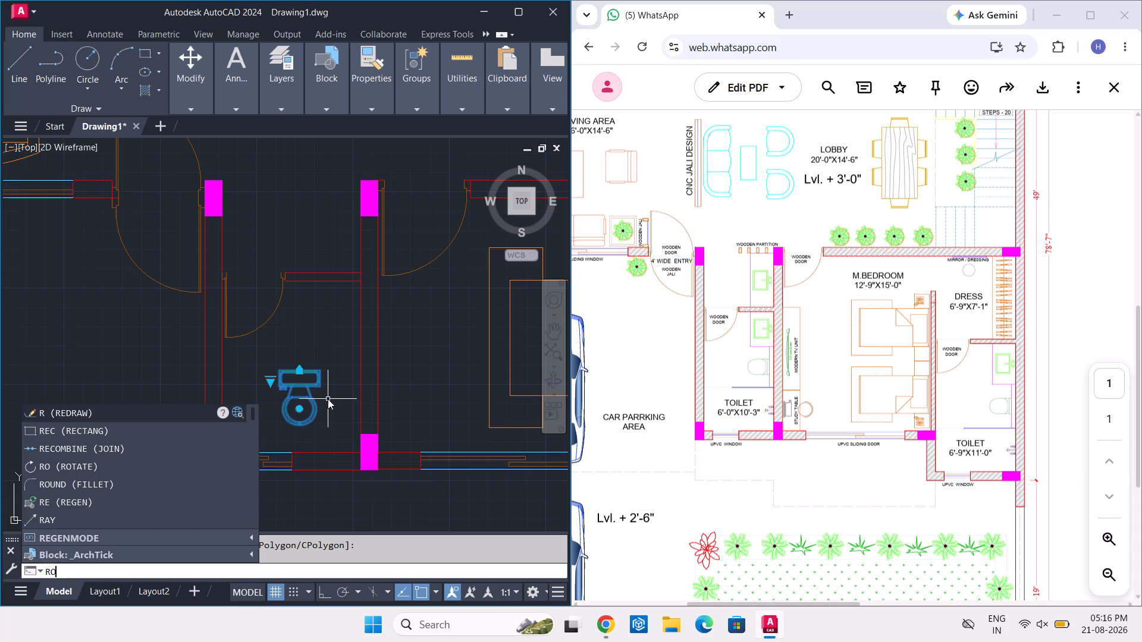
pyautogui.press('space')
pyautogui.click(301, 370)
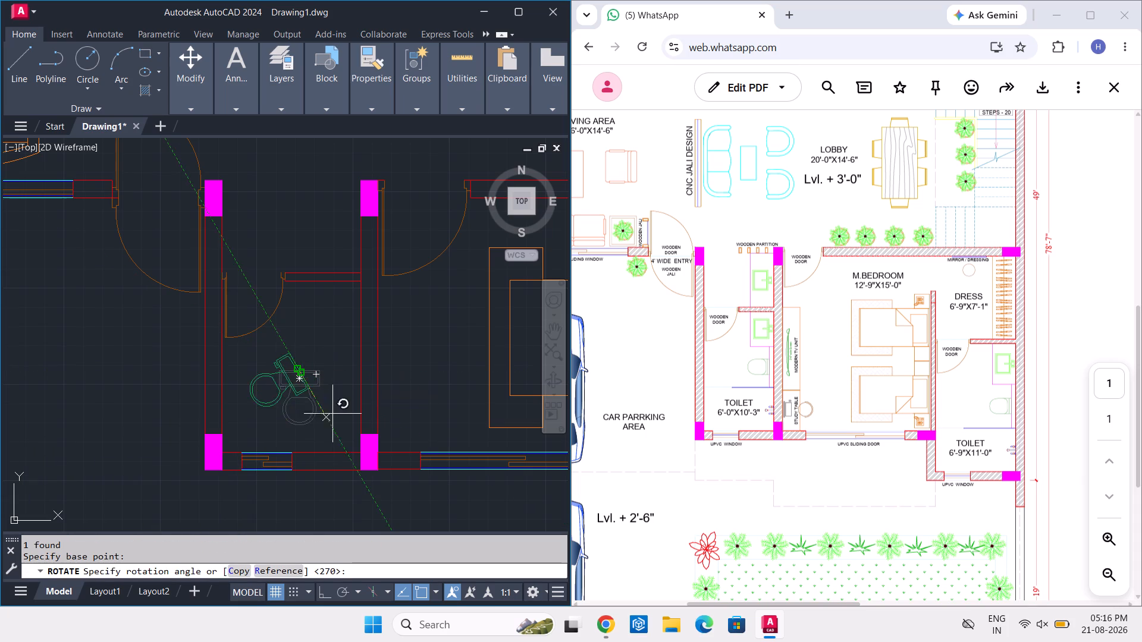
pyautogui.click(298, 461)
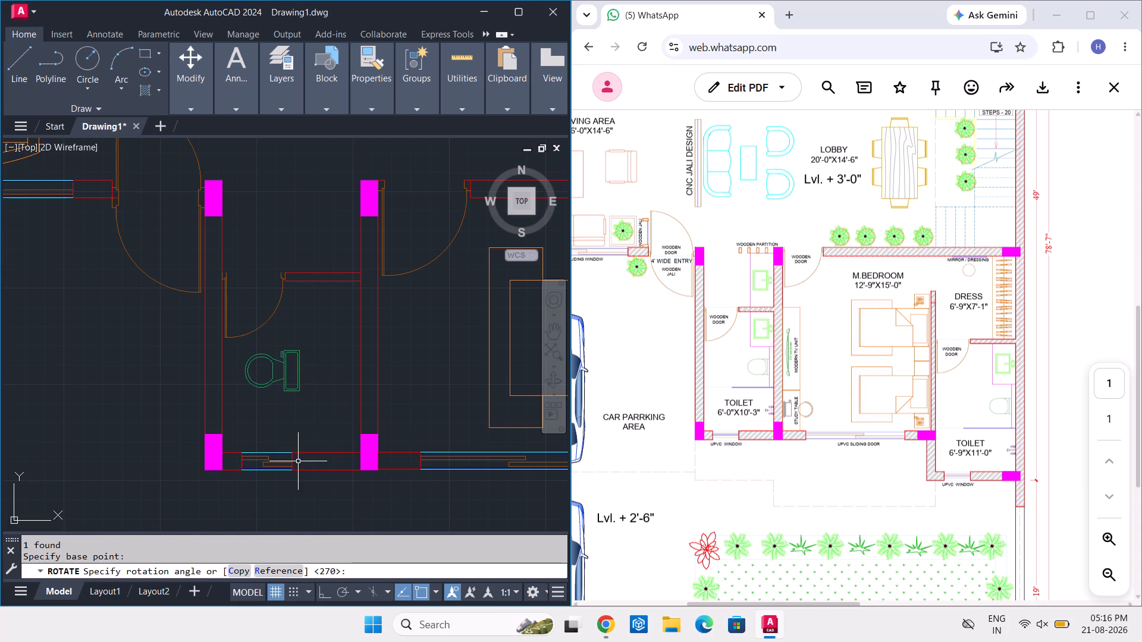
# Move the toilet so the back of its tank sits against the inner face of the bedroom-side wall, below the partition stub.
pyautogui.click(301, 368)
pyautogui.click(277, 379)
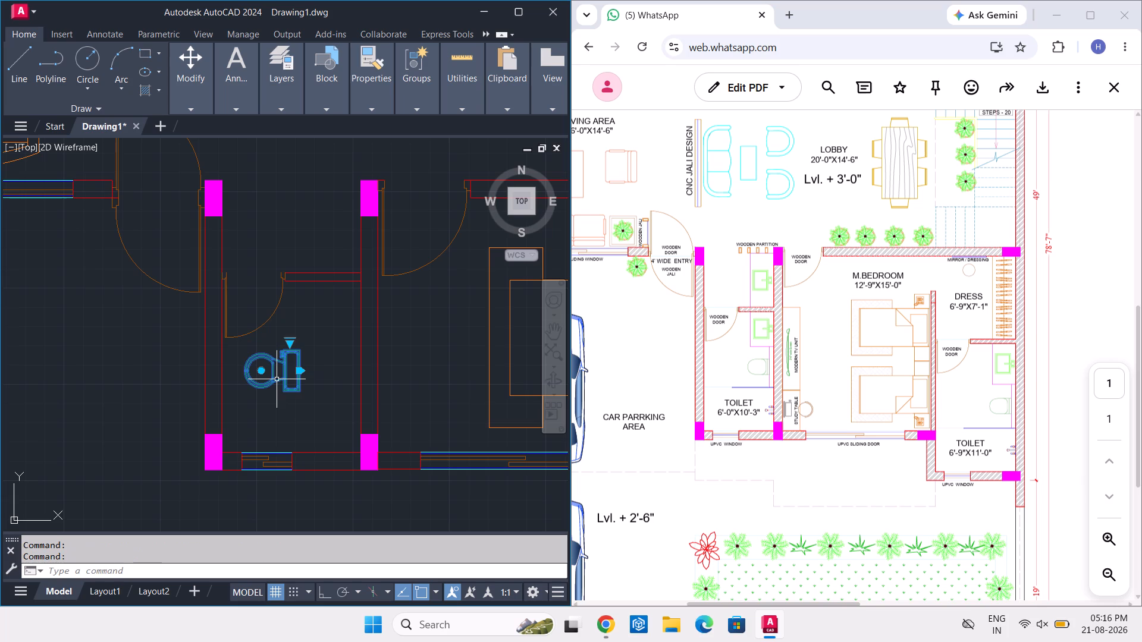
pyautogui.press('m')
pyautogui.press('space')
pyautogui.click(290, 365)
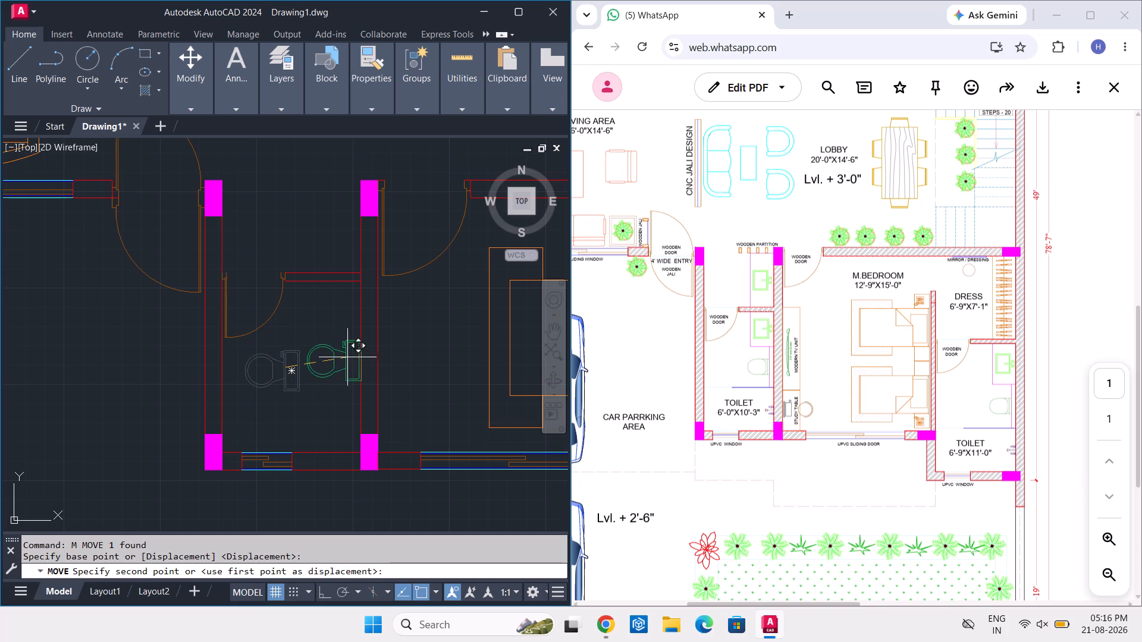
pyautogui.click(327, 355)
pyautogui.click(337, 353)
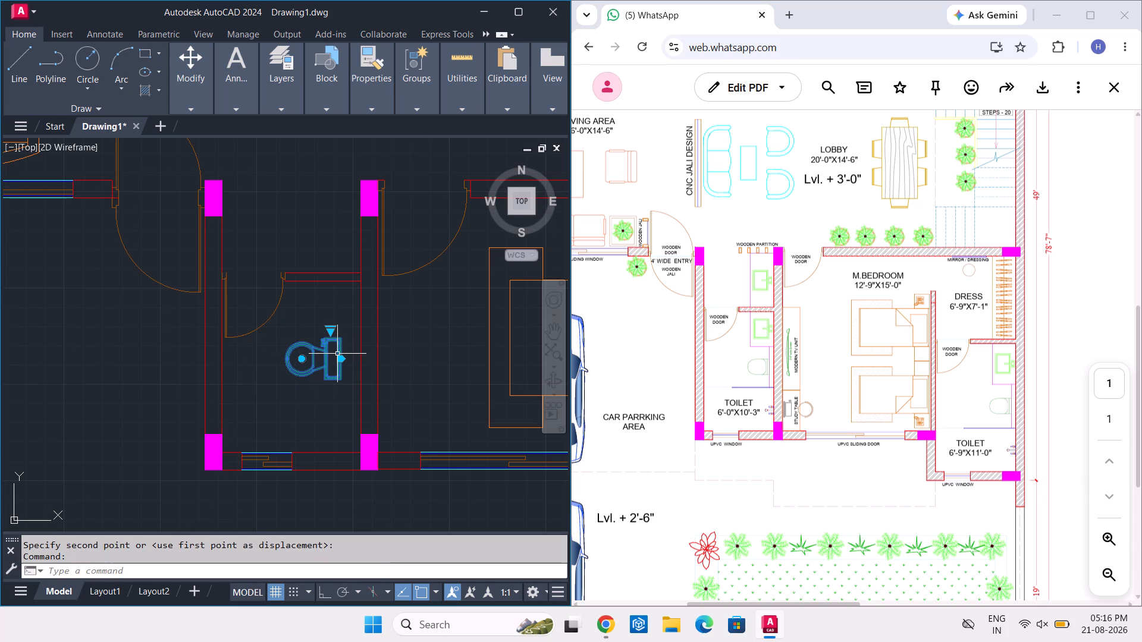
pyautogui.write('M')
pyautogui.press('space')
pyautogui.scroll(3, 344, 356)
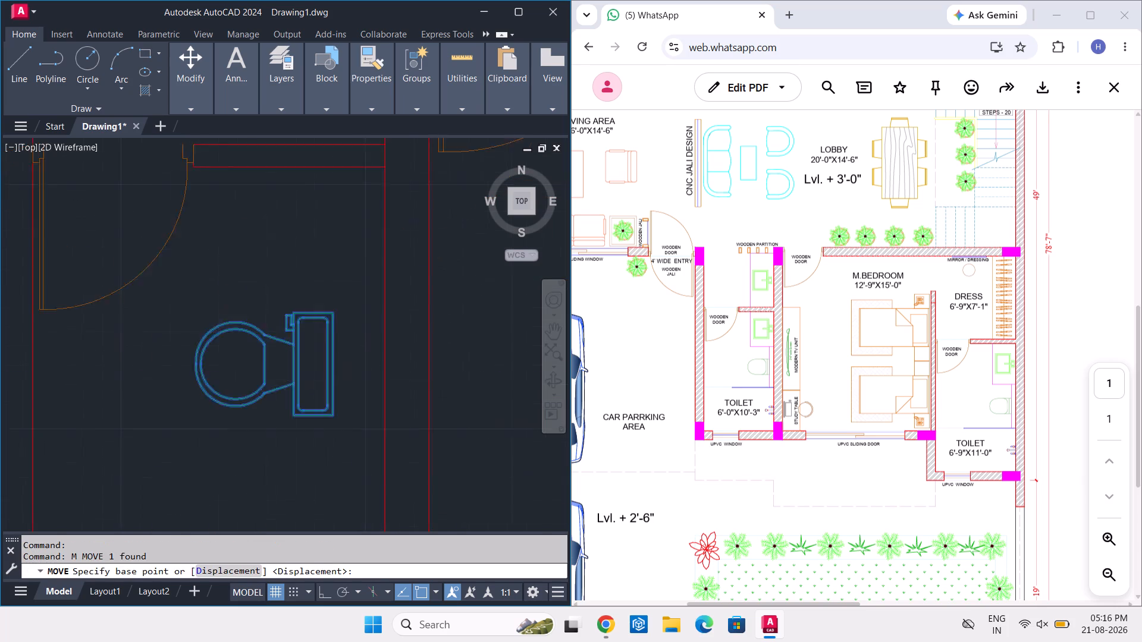
pyautogui.click(324, 369)
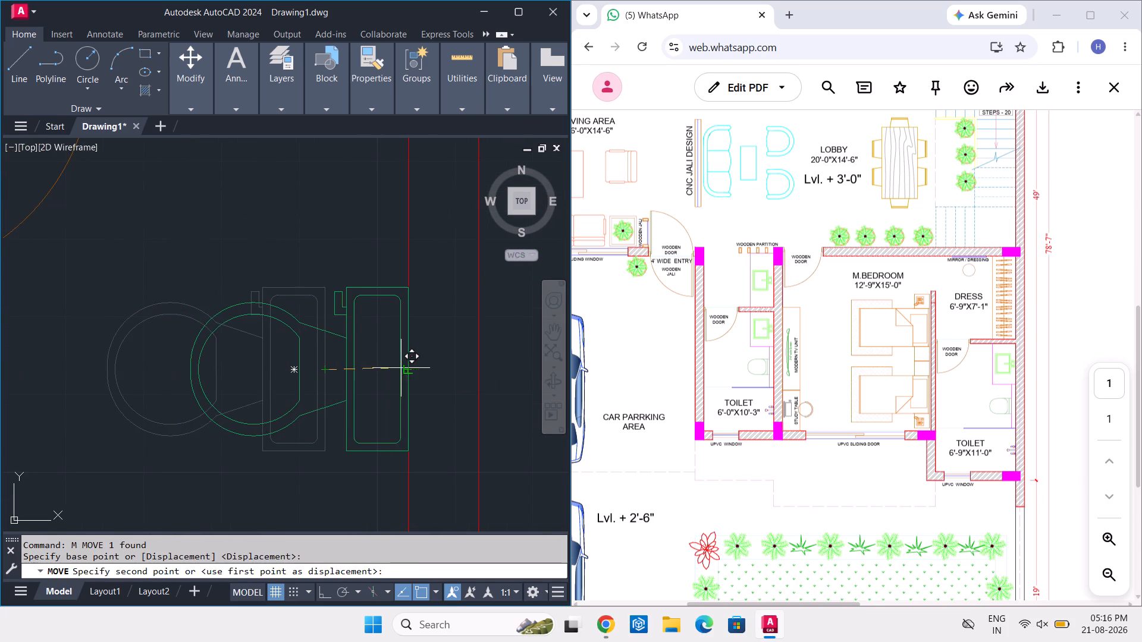
pyautogui.click(404, 368)
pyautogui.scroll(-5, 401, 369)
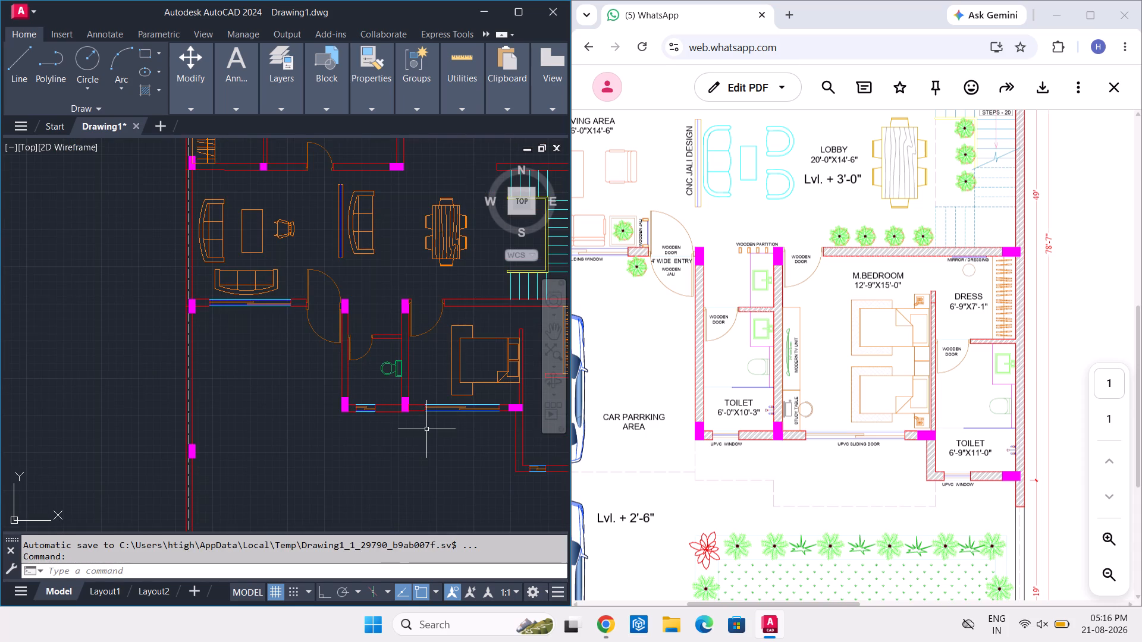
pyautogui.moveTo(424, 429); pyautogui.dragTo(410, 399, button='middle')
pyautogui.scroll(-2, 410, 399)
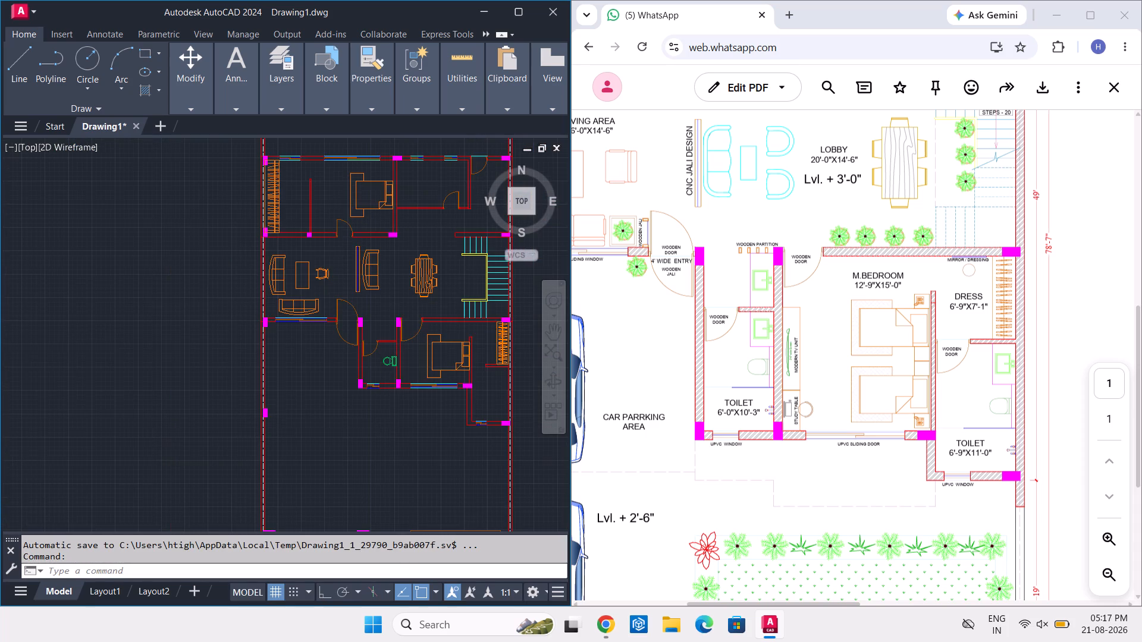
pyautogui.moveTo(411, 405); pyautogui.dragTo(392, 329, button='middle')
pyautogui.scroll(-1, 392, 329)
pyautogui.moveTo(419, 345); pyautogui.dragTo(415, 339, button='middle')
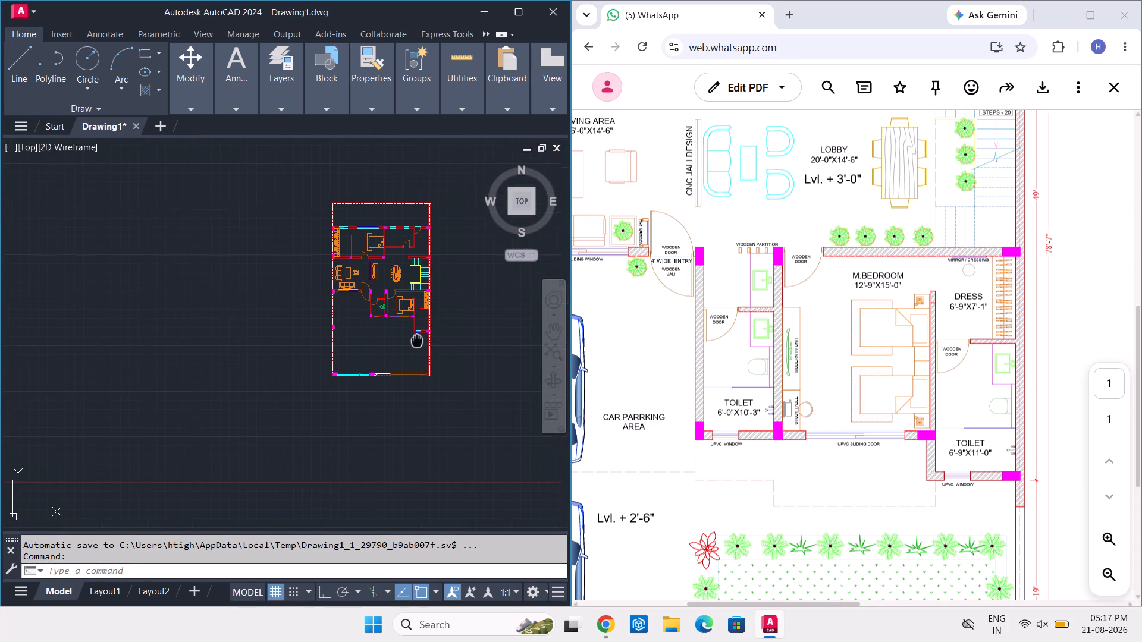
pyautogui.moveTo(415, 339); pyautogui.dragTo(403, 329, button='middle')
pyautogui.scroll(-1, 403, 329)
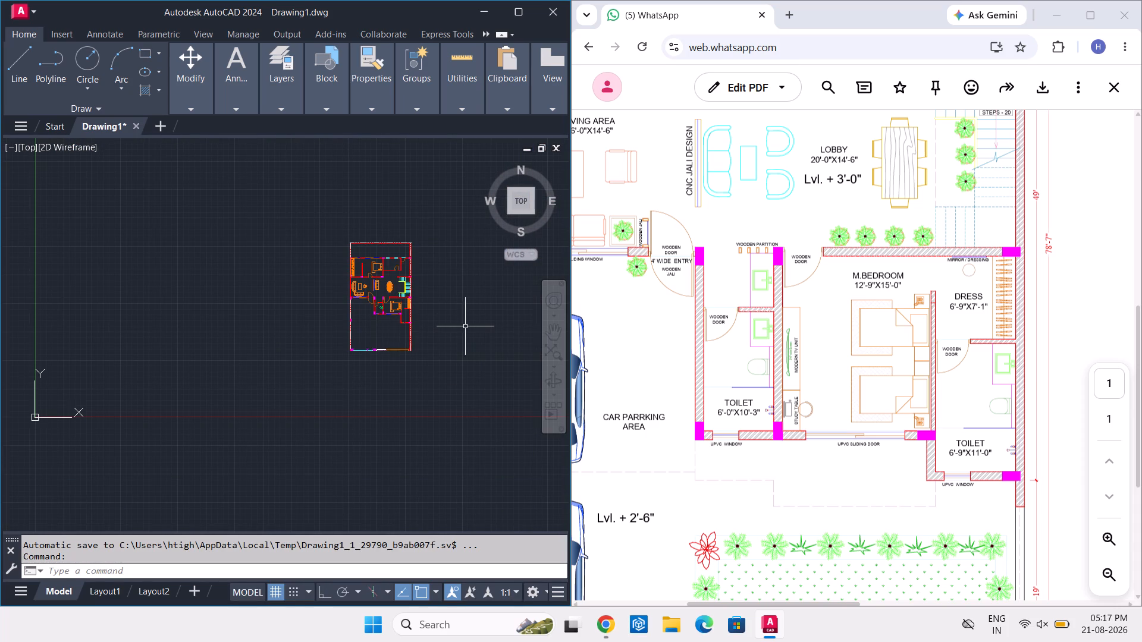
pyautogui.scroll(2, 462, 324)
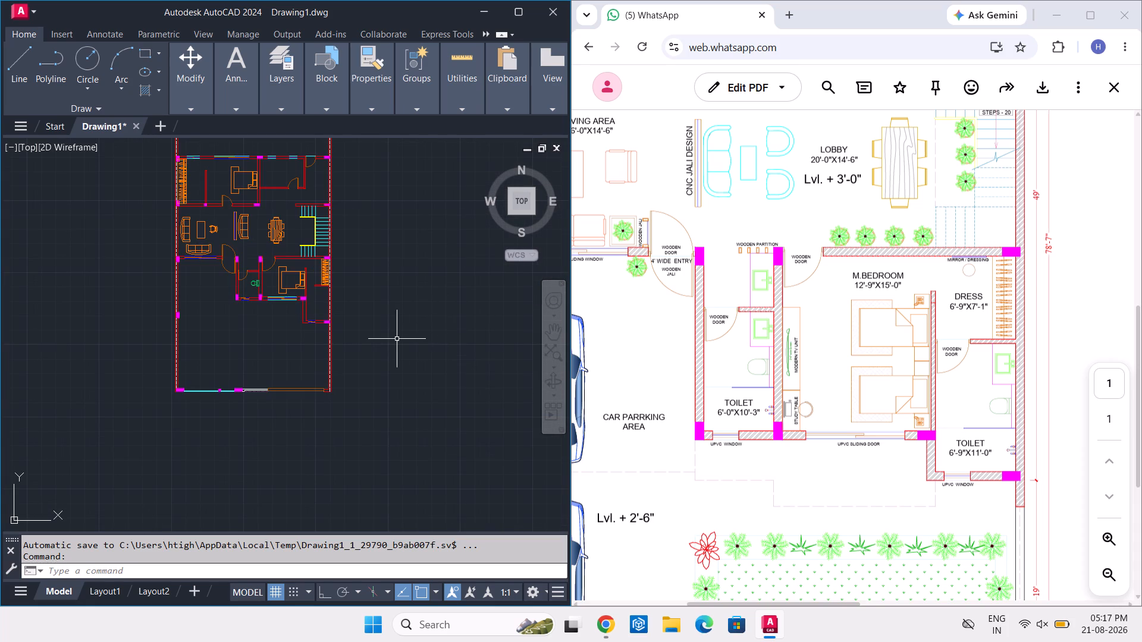
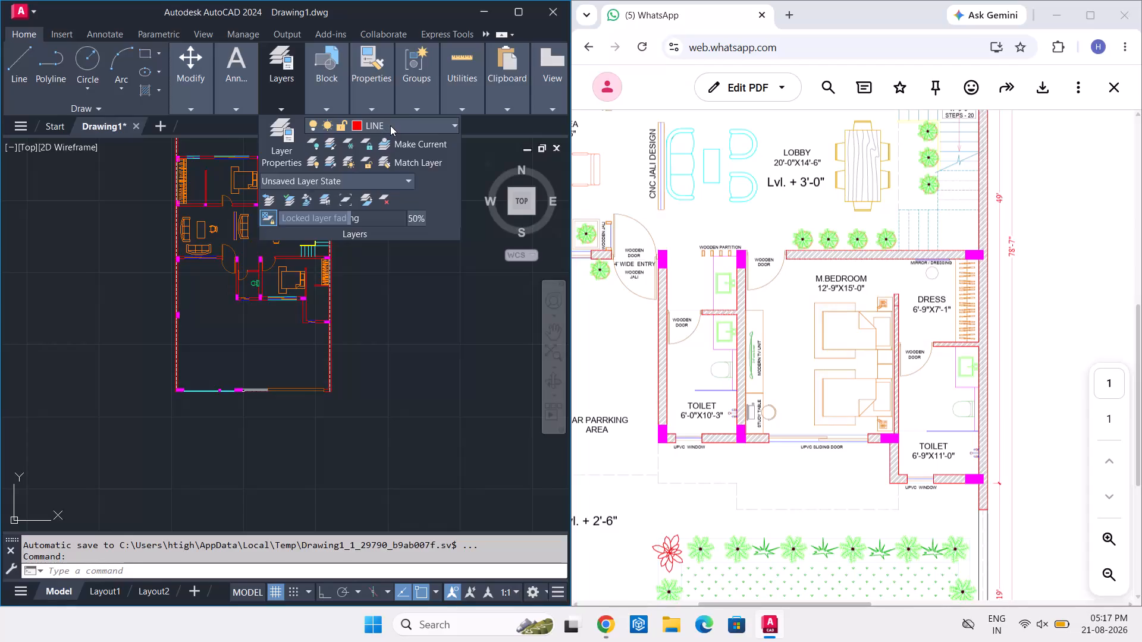
# Make the DPTTED LINE layer current.
pyautogui.click(392, 230)
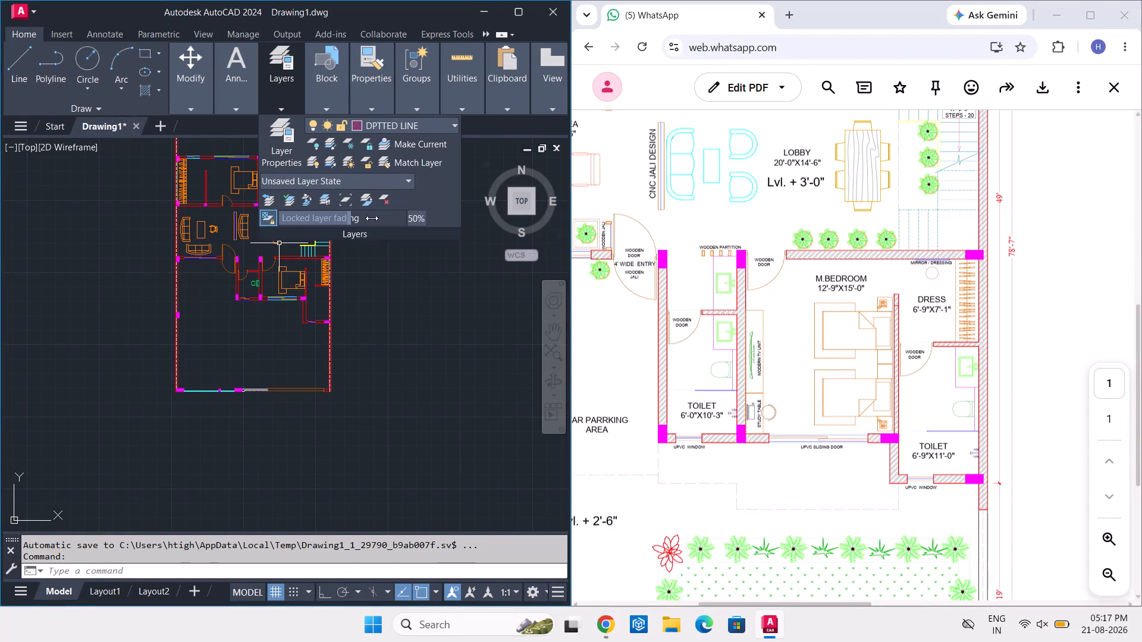
# Set the current linetype for new objects to the dashed ACAD linetype.
pyautogui.click(514, 9)
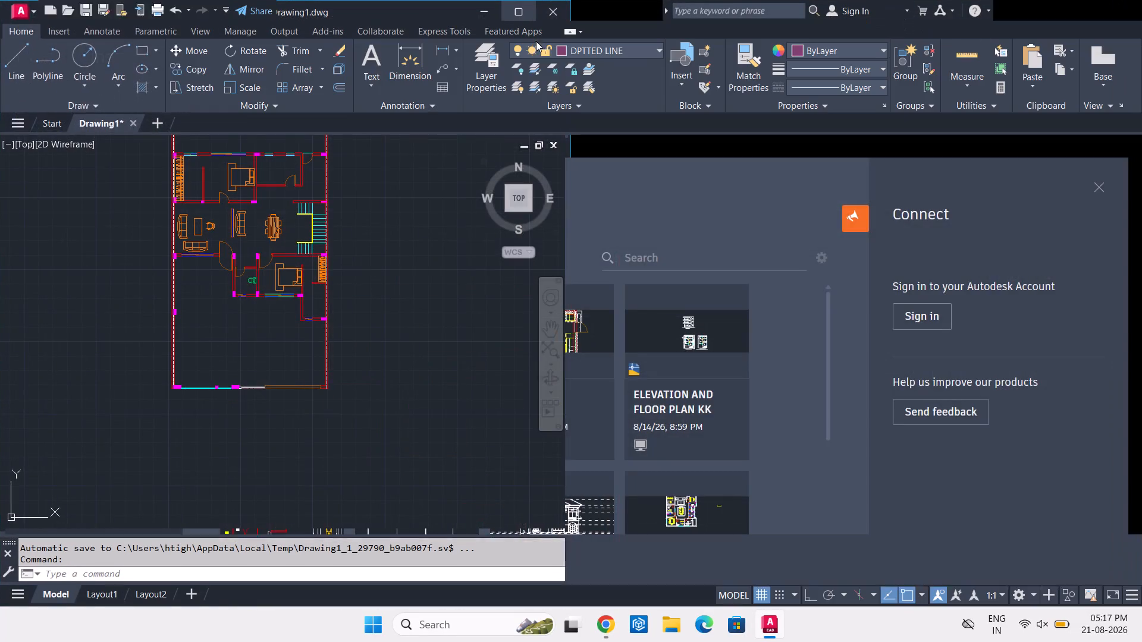
pyautogui.click(812, 83)
pyautogui.click(829, 136)
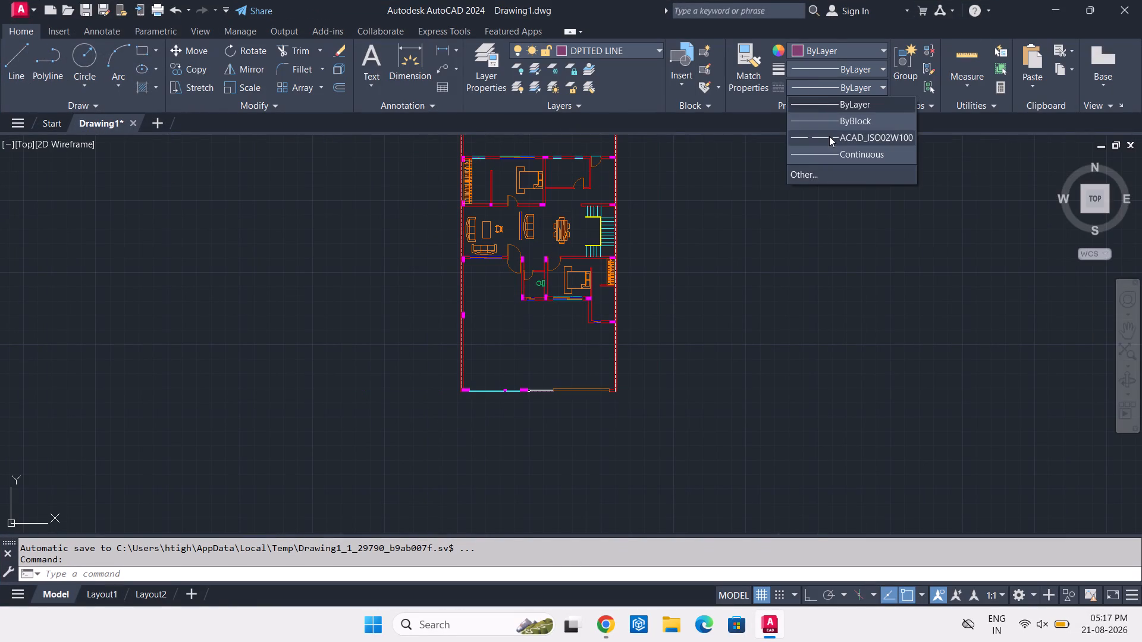
pyautogui.click(1076, 8)
pyautogui.click(1085, 15)
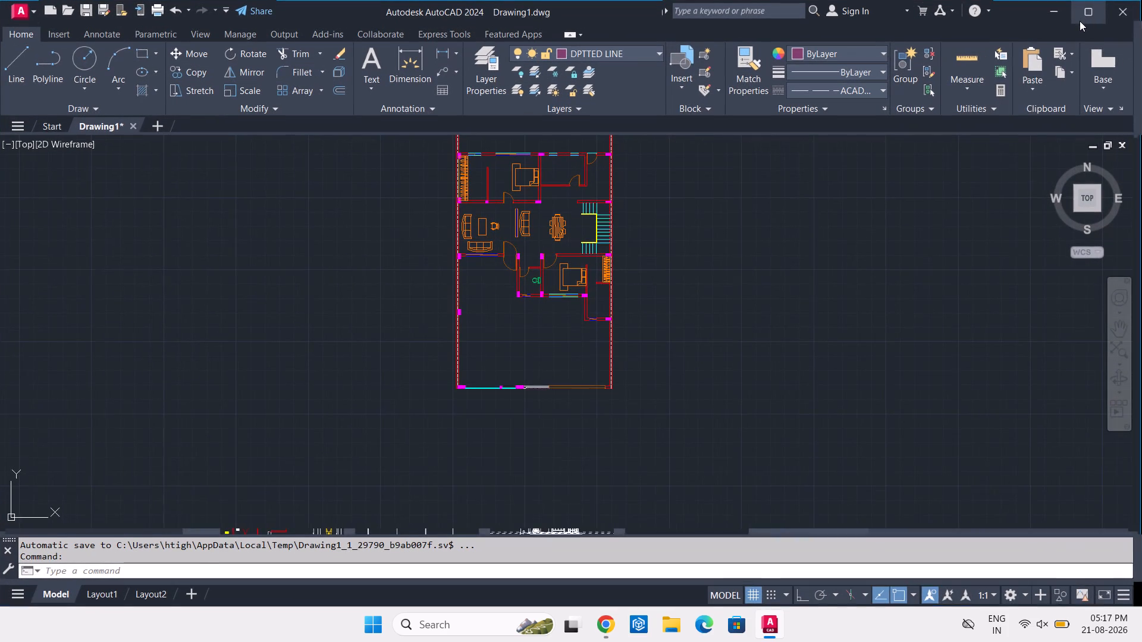
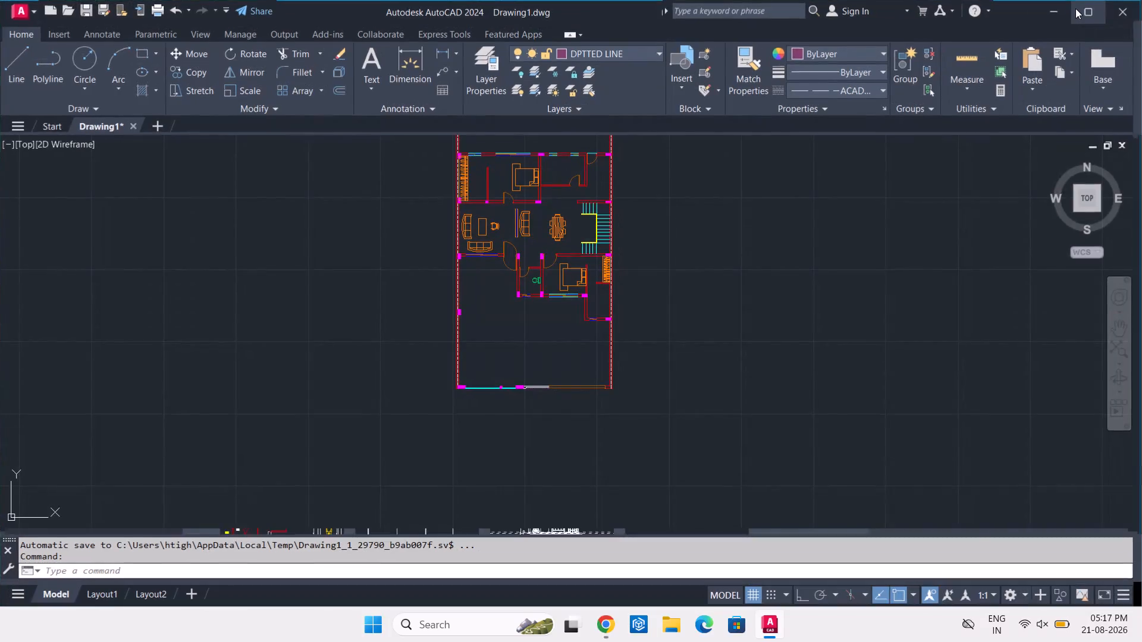
# Start a dashed line from the lower-left corner of the column at the toilet's outer wall, heading straight down with Ortho on.
pyautogui.click(1075, 8)
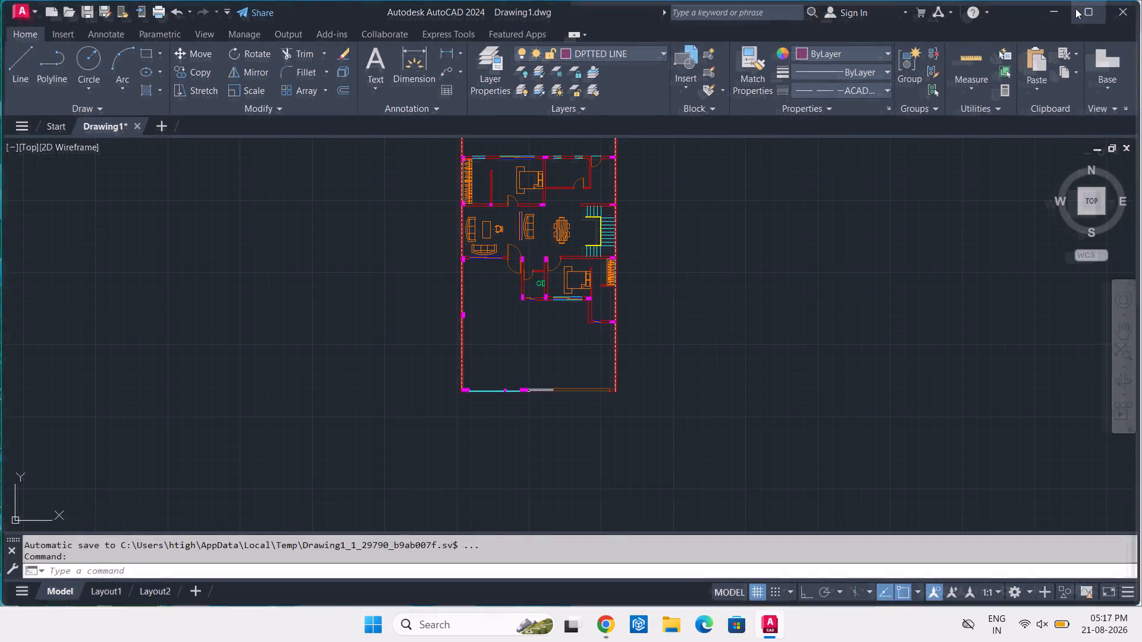
pyautogui.moveTo(1082, 10); pyautogui.dragTo(1077, 21)
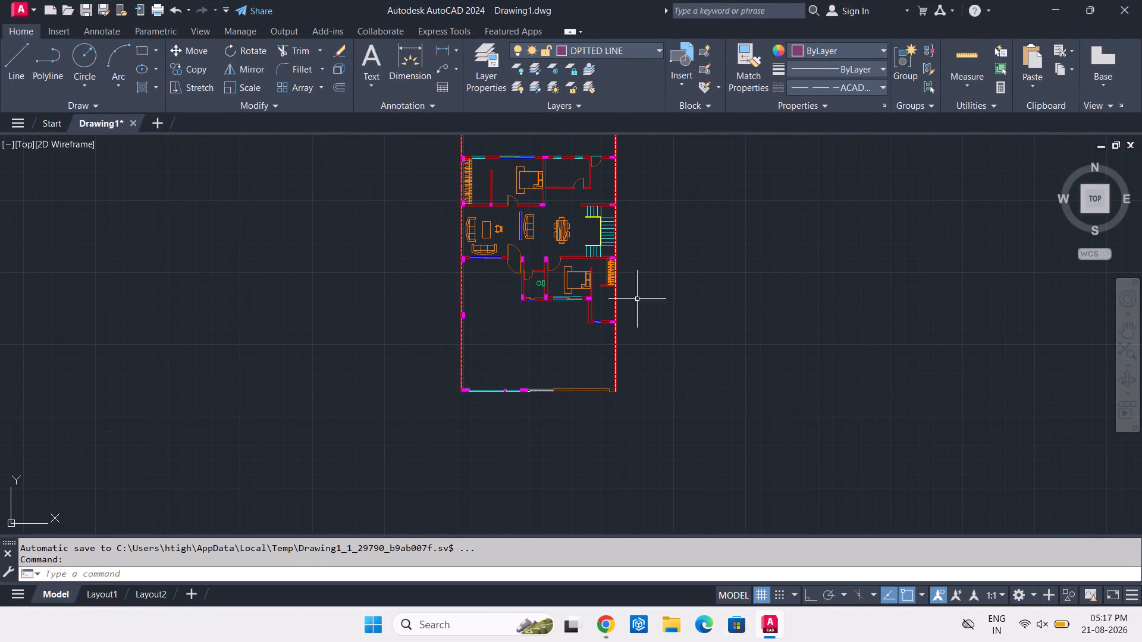
pyautogui.scroll(3, 593, 307)
pyautogui.press('l')
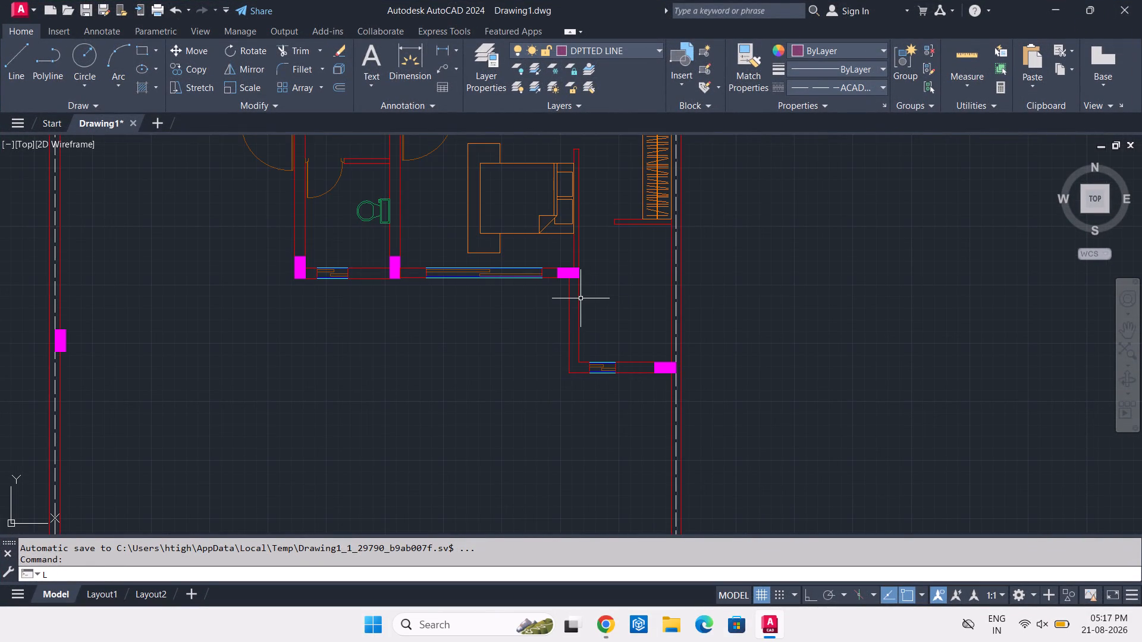
pyautogui.press('space')
pyautogui.click(293, 280)
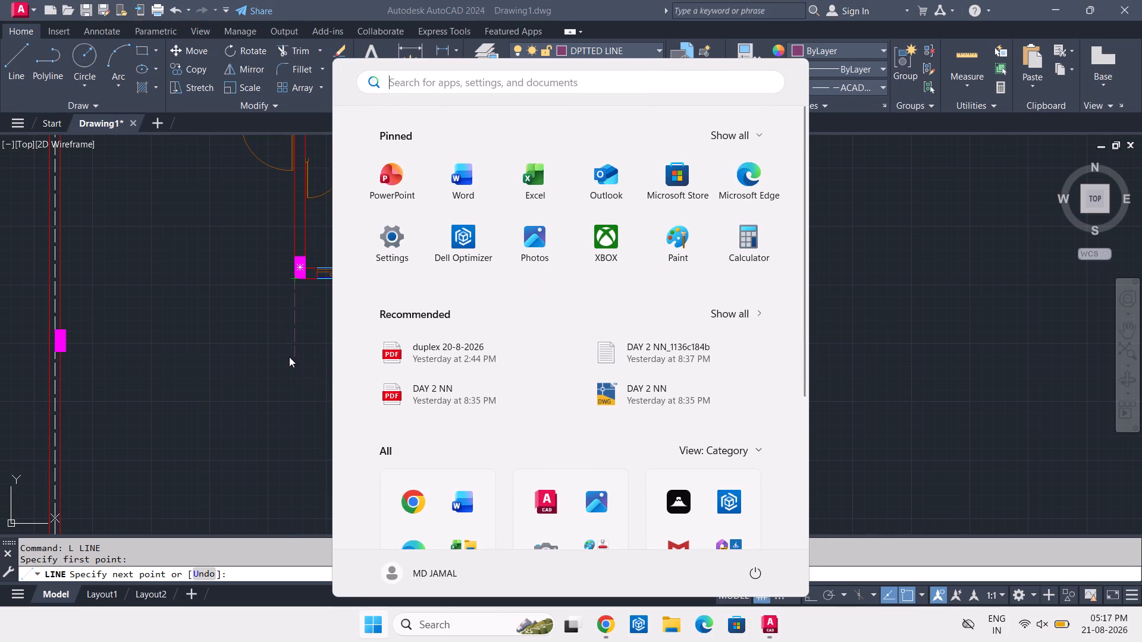
pyautogui.press('Escape')
pyautogui.press('F8')
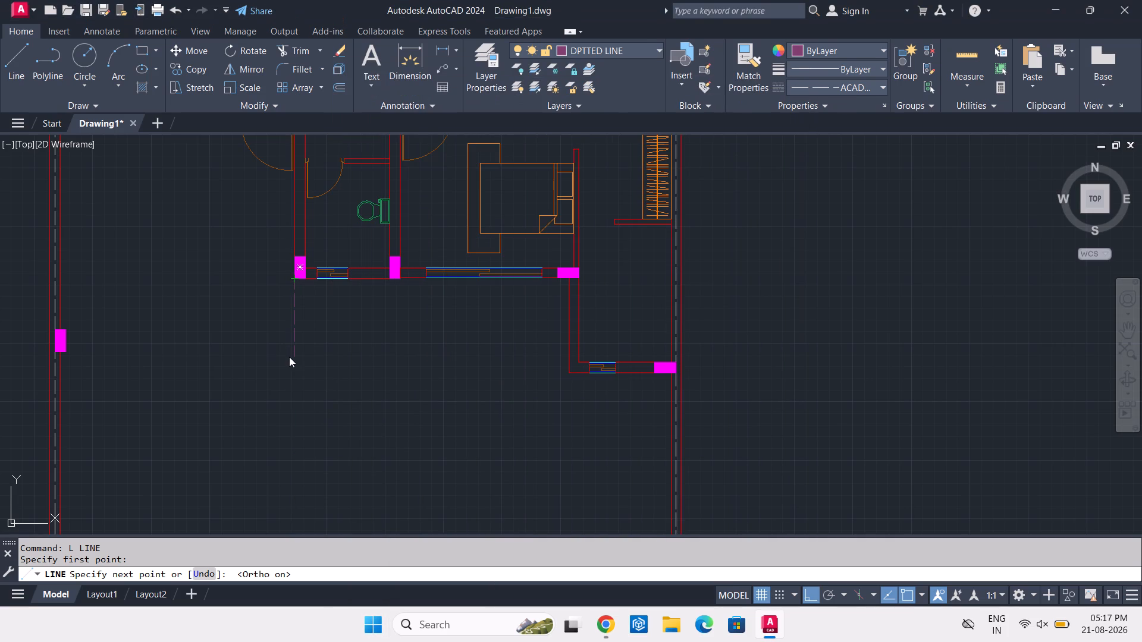
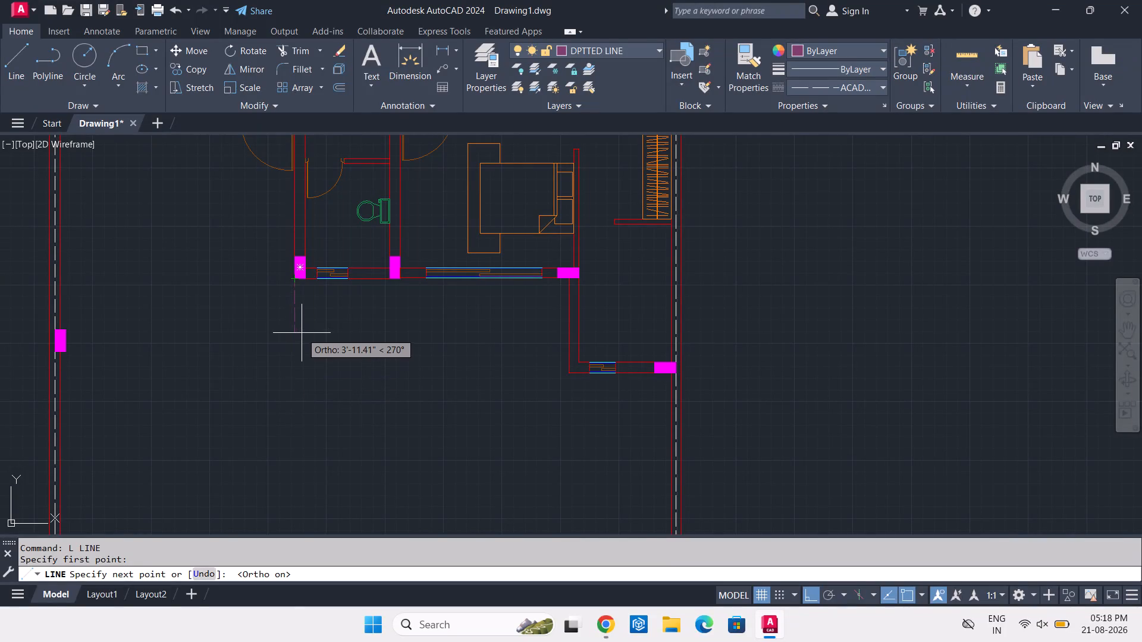
# Continue the dashed line in Ortho steps below the toilet and bedroom, with a lowest run of about 13'-4", ending at the corner wall's underside.
pyautogui.click(294, 350)
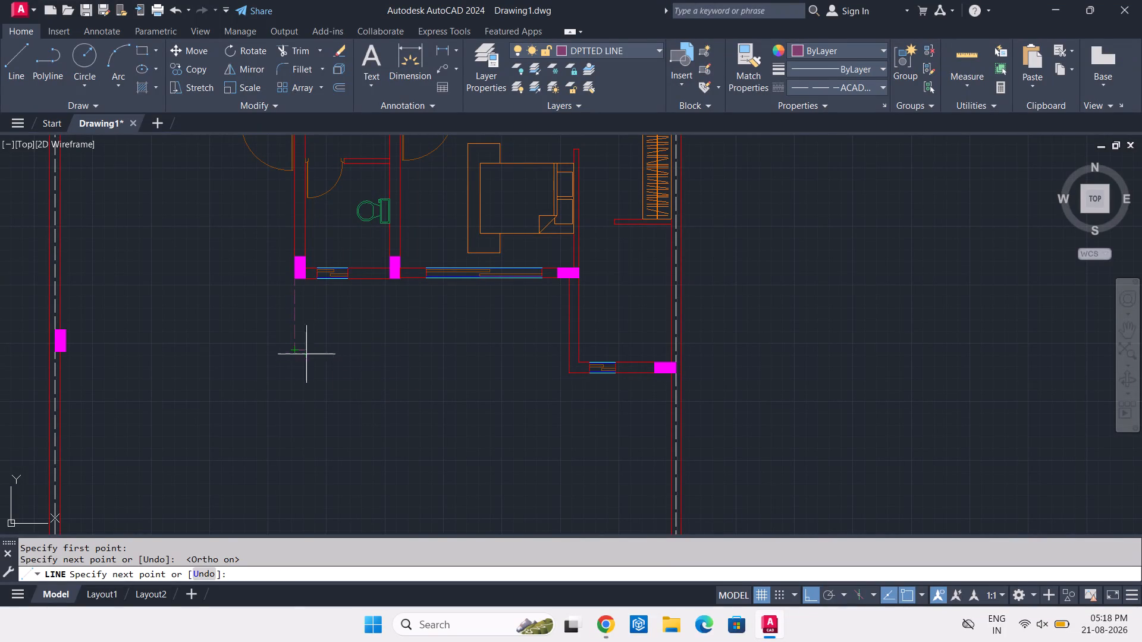
pyautogui.click(394, 351)
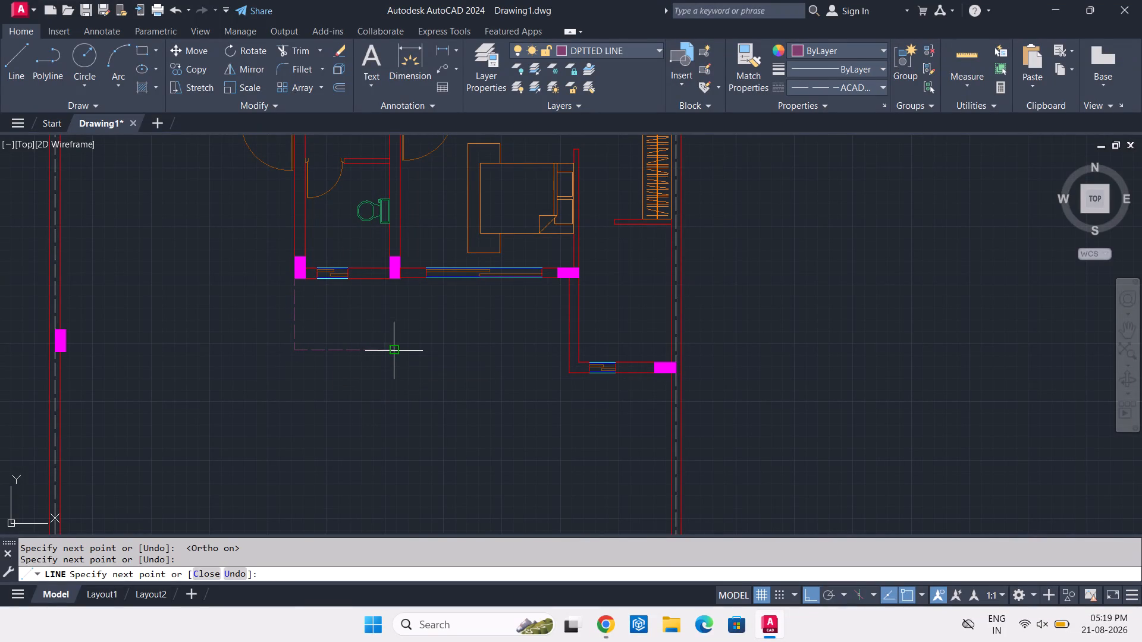
pyautogui.click(381, 411)
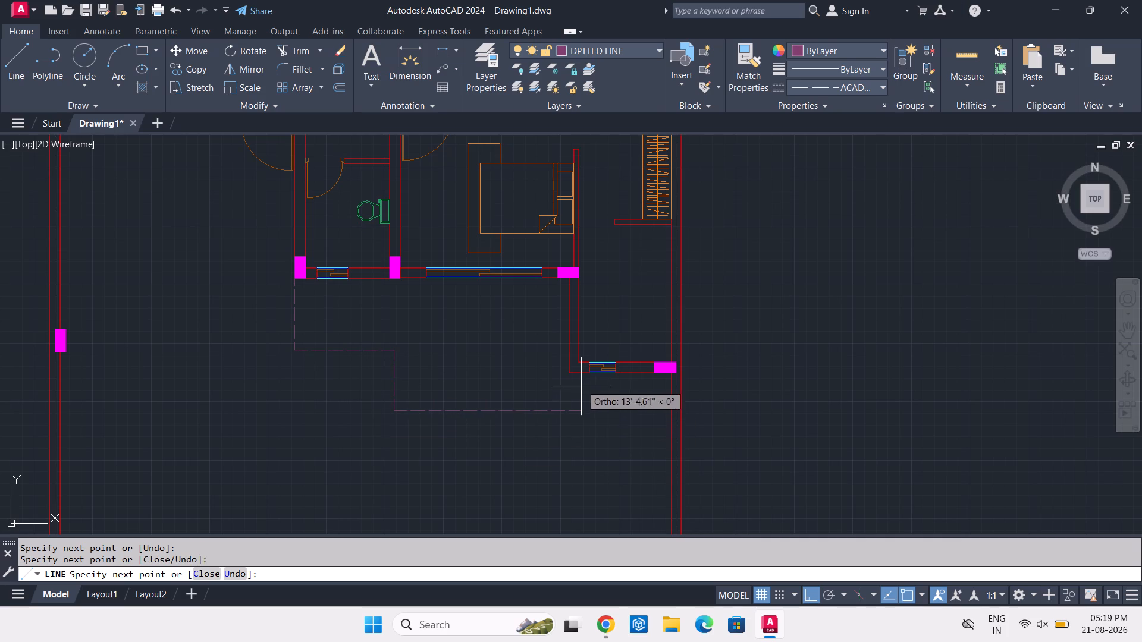
pyautogui.click(581, 411)
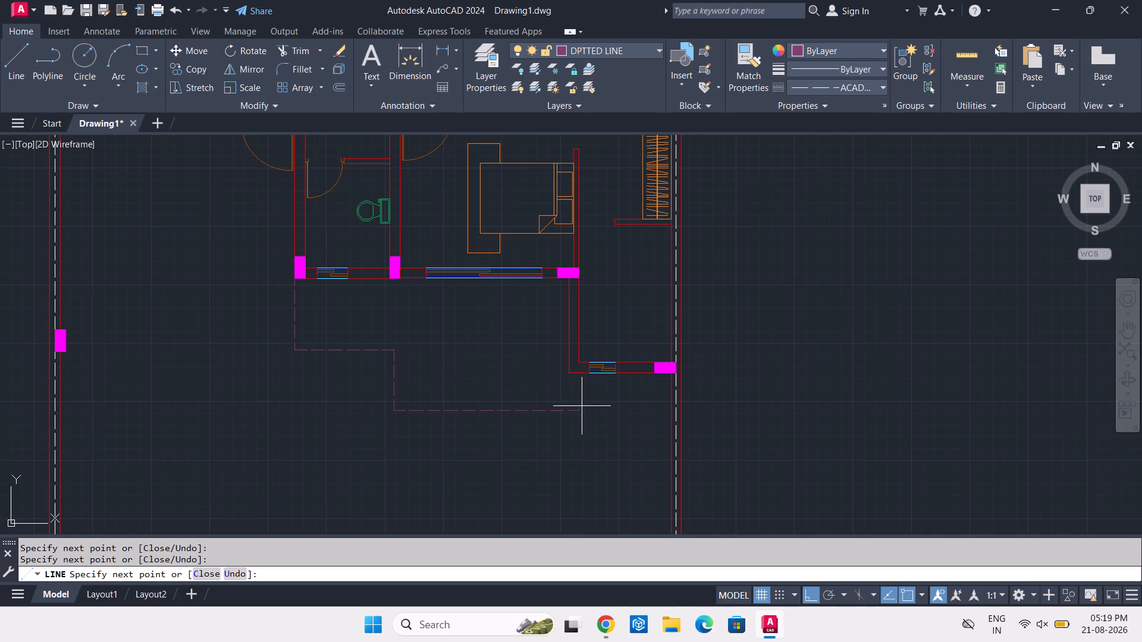
pyautogui.click(576, 373)
pyautogui.press('Return')
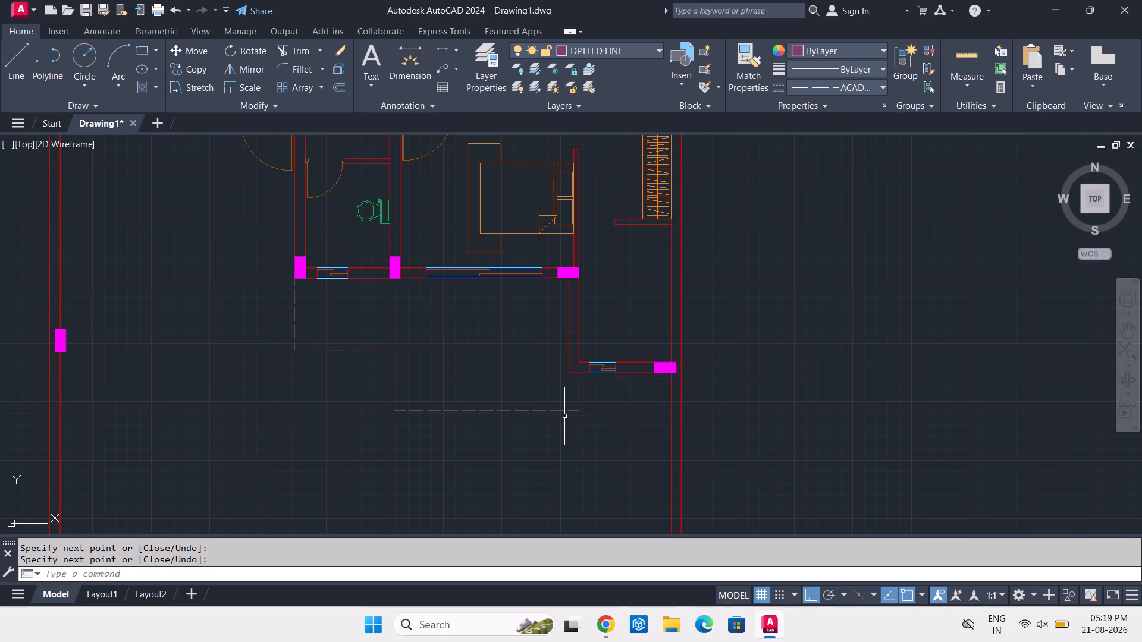
# Draw a horizontal dashed line from the vertical dashed line below the toilet's outer column west to the column on the boundary wall.
pyautogui.press('space')
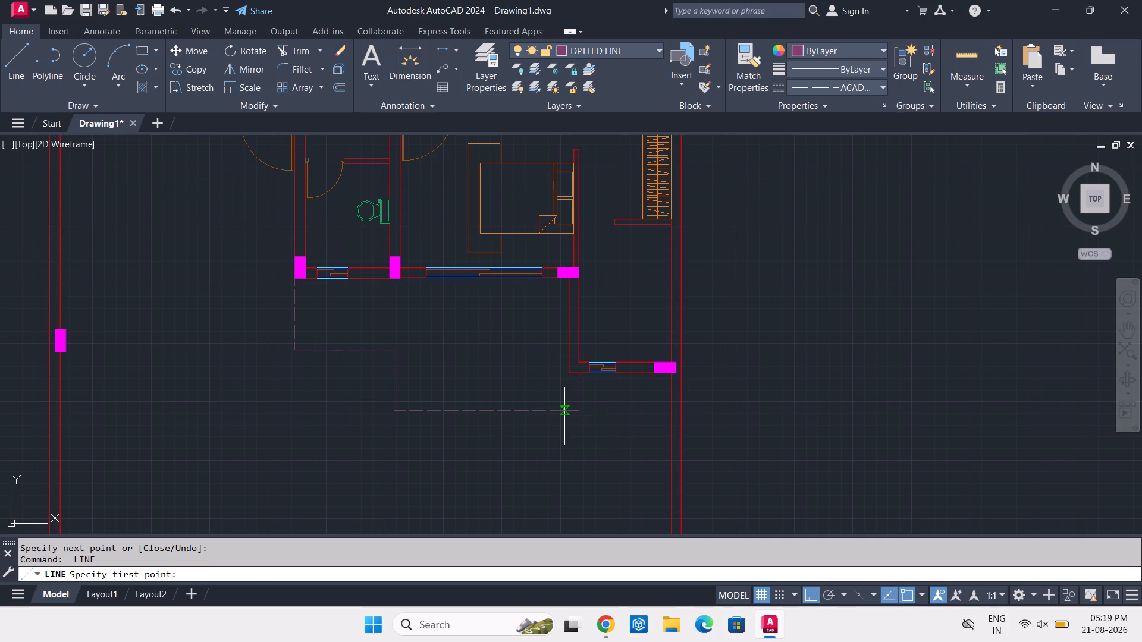
pyautogui.moveTo(228, 257); pyautogui.dragTo(387, 296, button='middle')
pyautogui.scroll(-1, 387, 296)
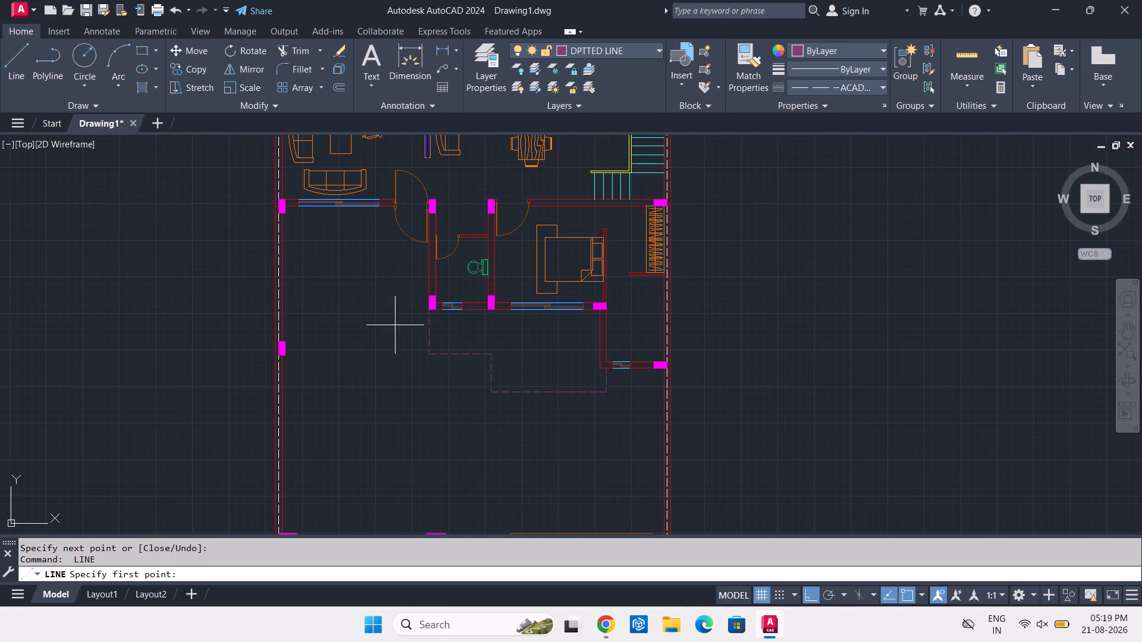
pyautogui.click(427, 345)
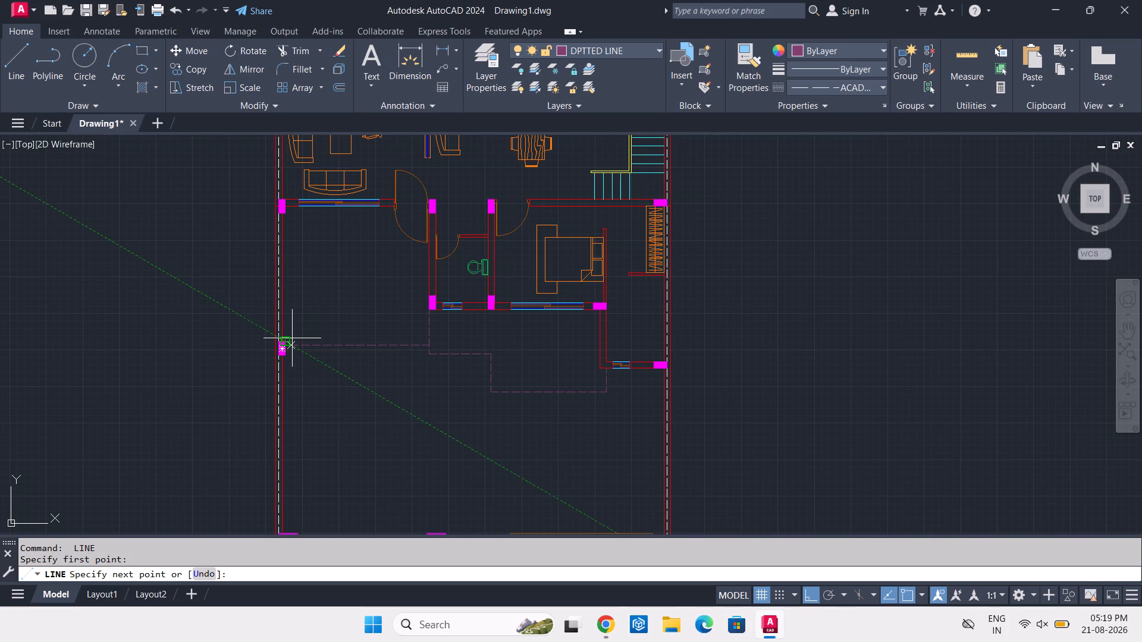
pyautogui.scroll(-1, 292, 338)
pyautogui.scroll(4, 292, 338)
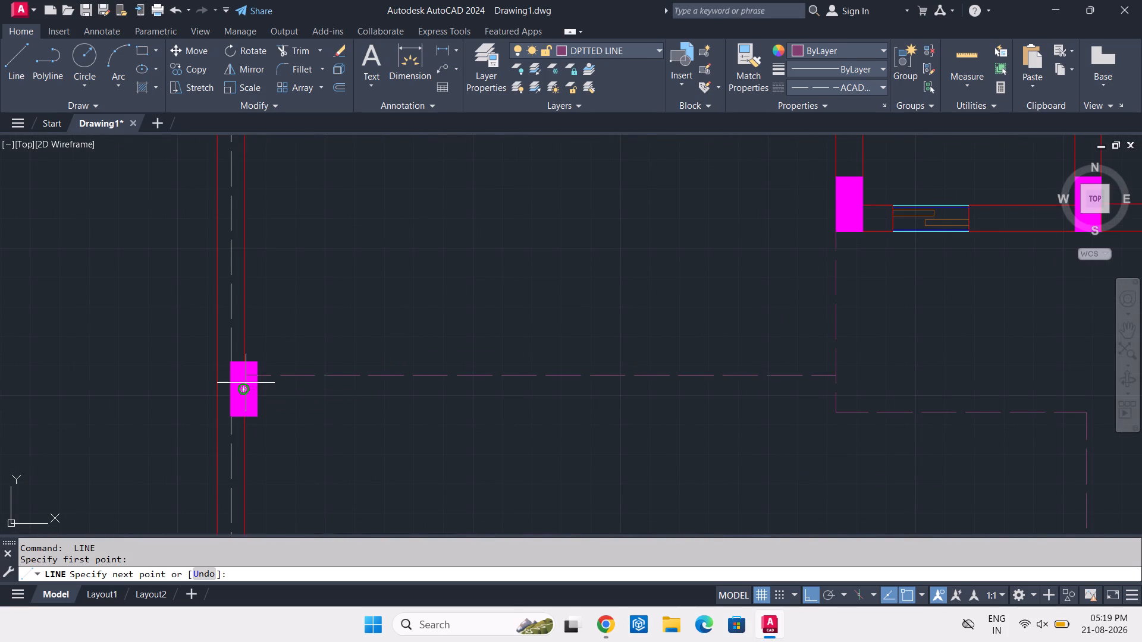
pyautogui.click(242, 376)
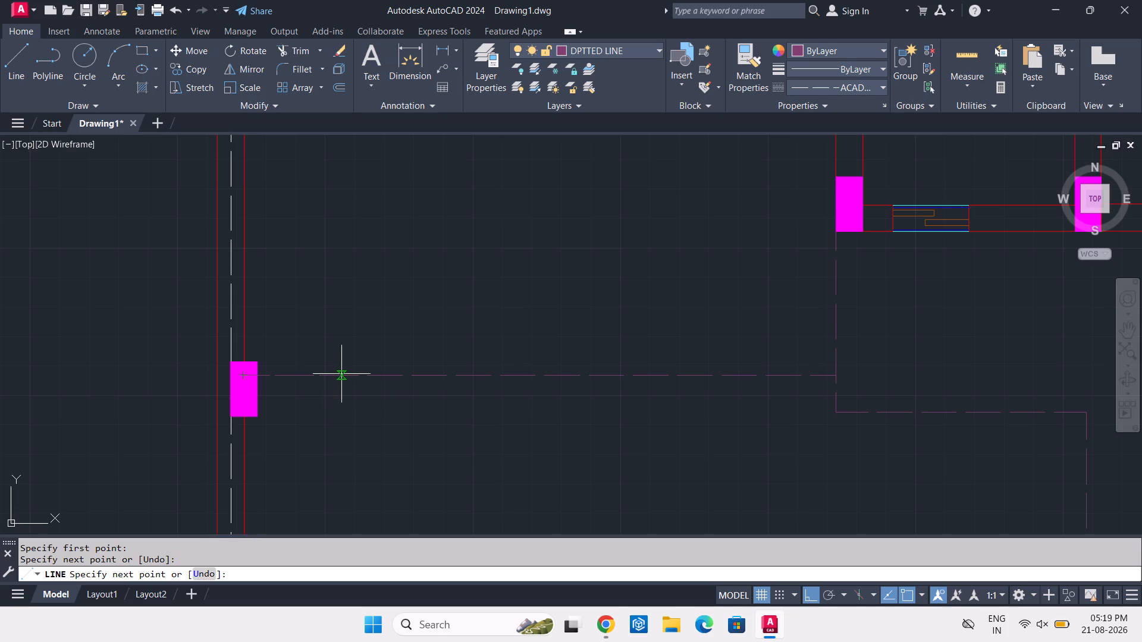
pyautogui.press('Return')
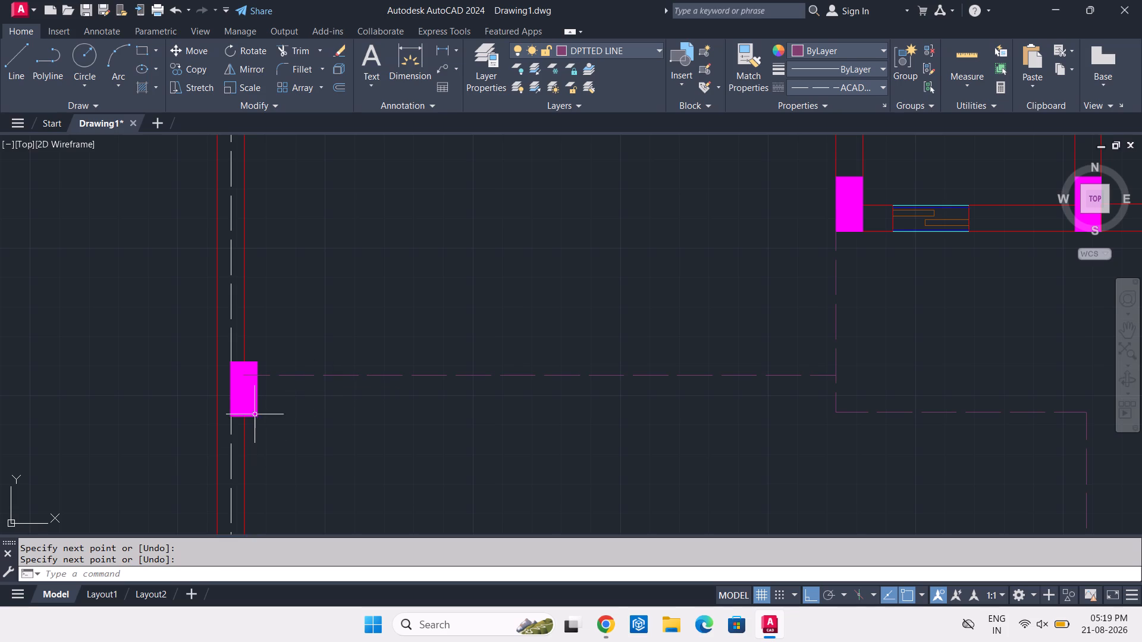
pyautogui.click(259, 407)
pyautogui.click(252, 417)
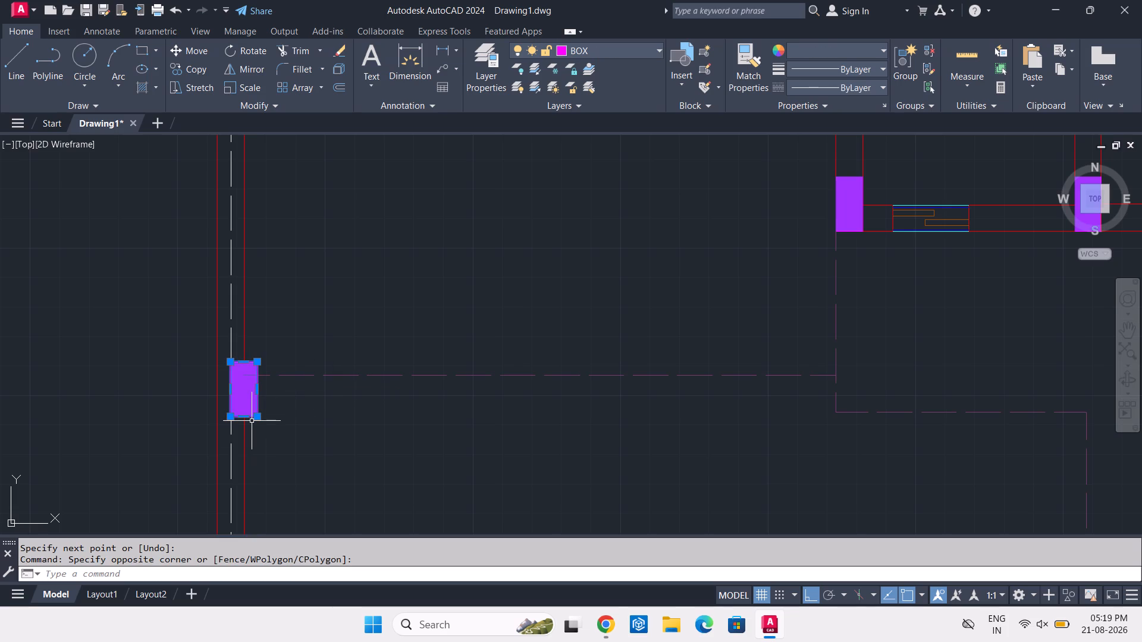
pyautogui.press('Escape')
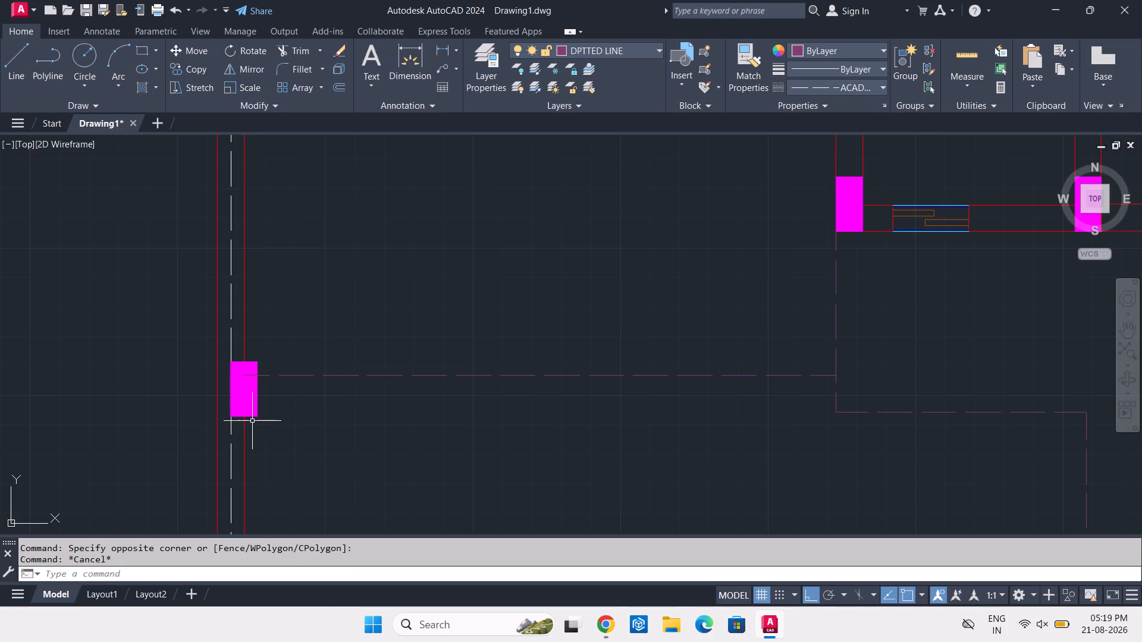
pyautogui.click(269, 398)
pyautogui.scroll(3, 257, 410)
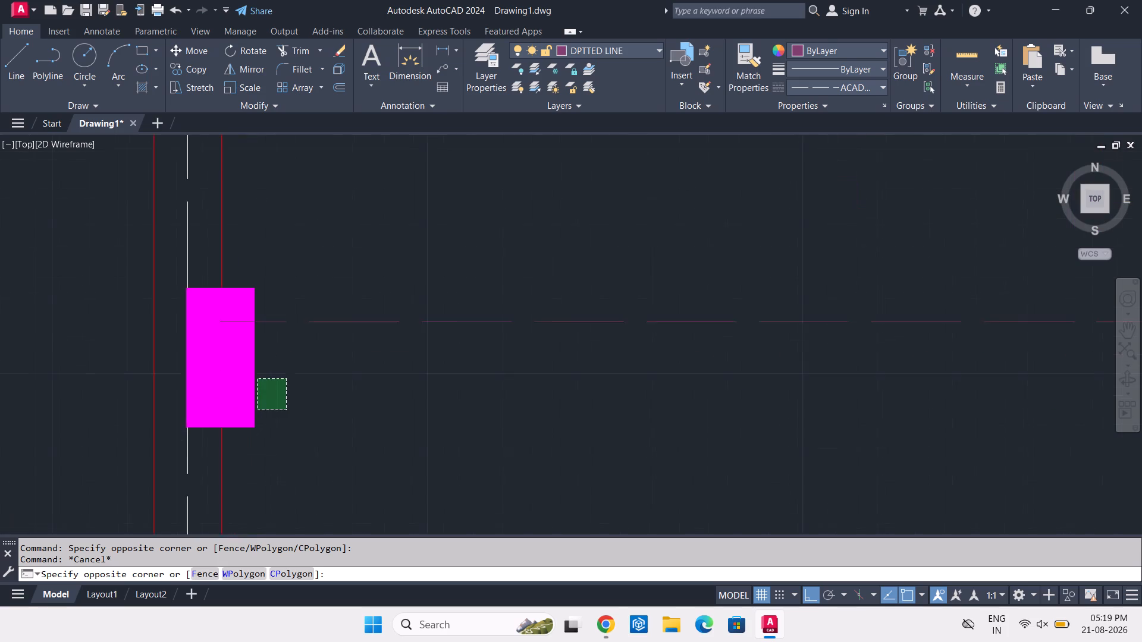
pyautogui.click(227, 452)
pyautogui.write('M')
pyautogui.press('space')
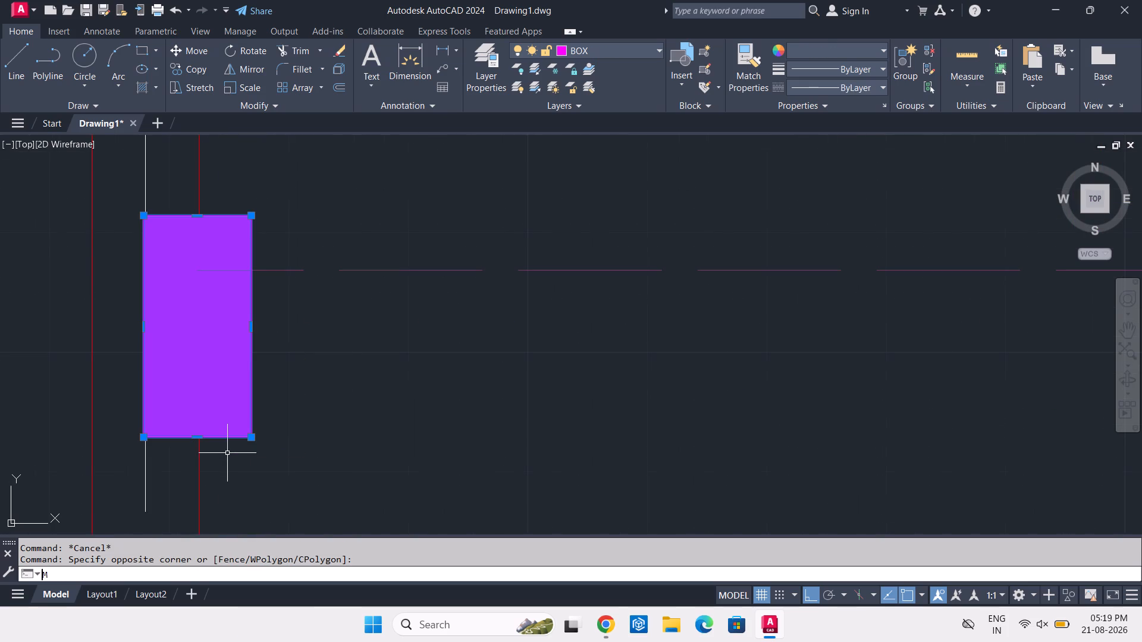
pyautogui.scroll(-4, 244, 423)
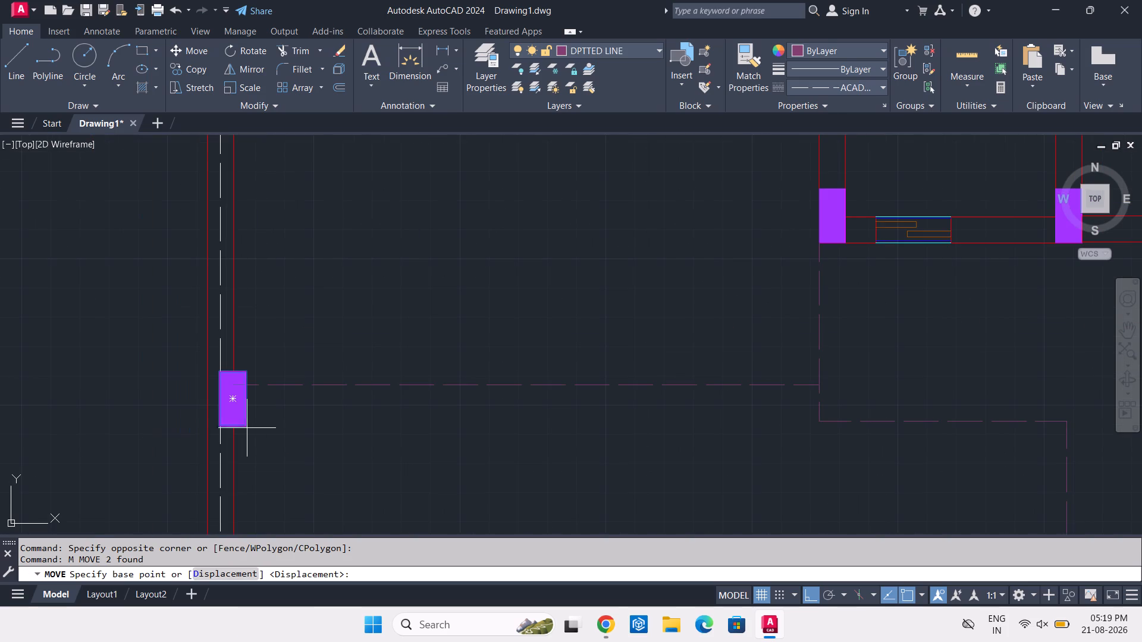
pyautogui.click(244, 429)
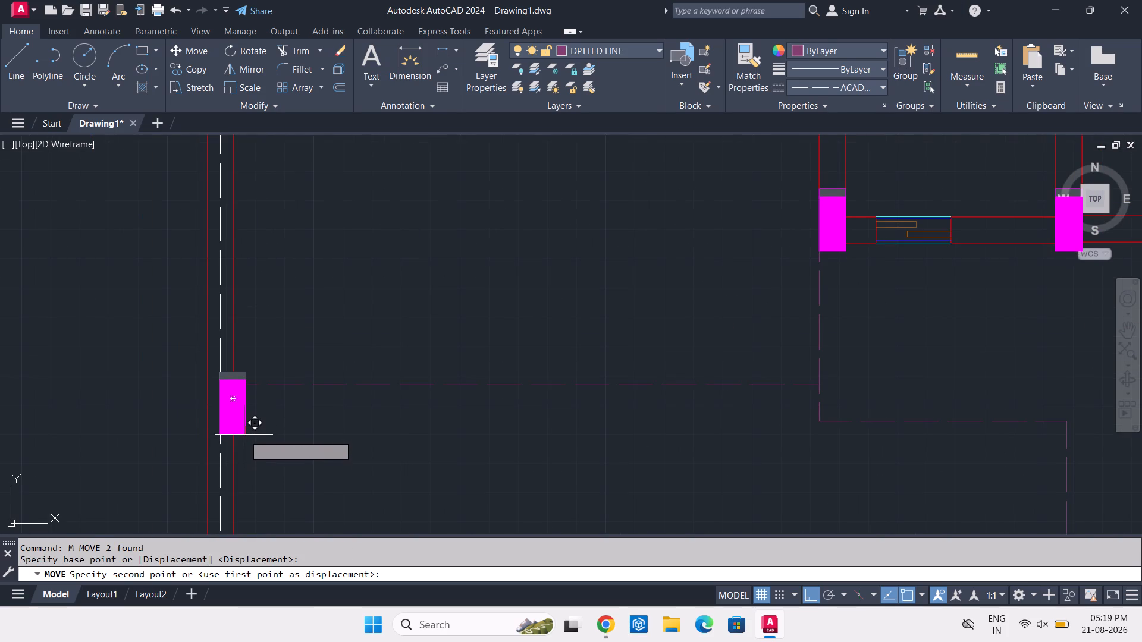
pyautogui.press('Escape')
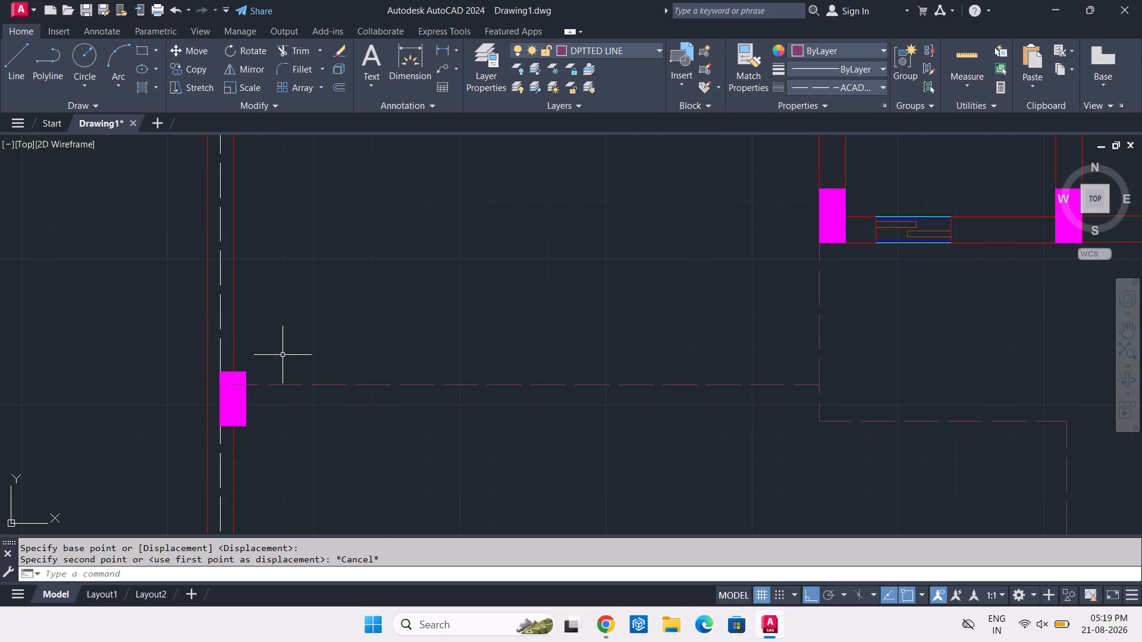
# Copy the entire floor plan horizontally to the east, leaving a clear gap beside the original.
pyautogui.moveTo(344, 367); pyautogui.dragTo(344, 367, button='middle')
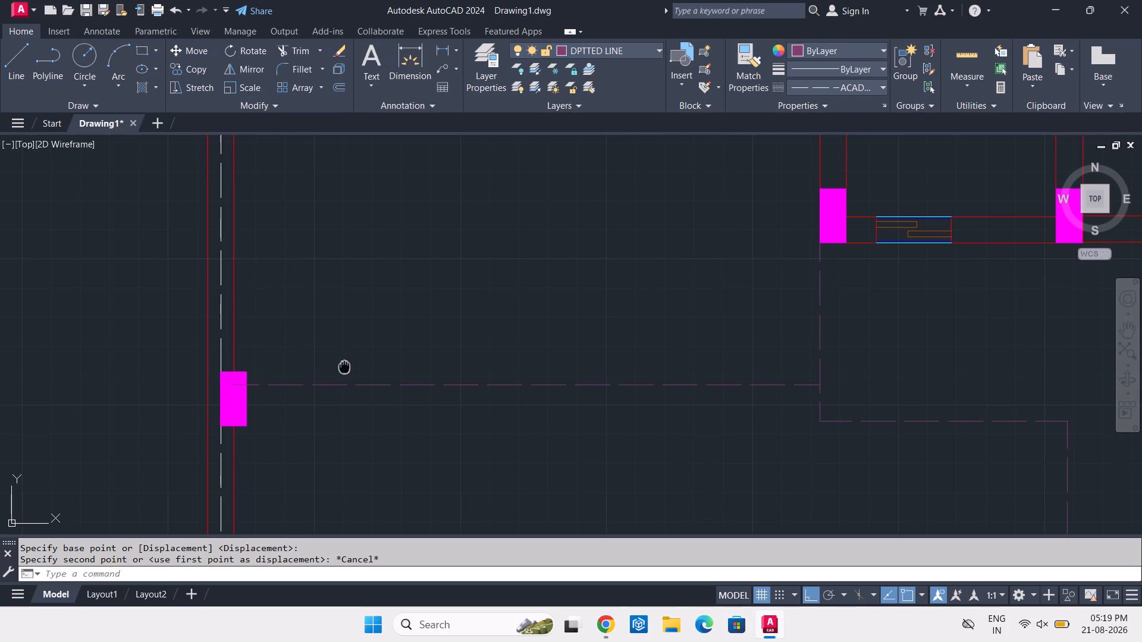
pyautogui.moveTo(344, 367); pyautogui.dragTo(361, 339, button='middle')
pyautogui.scroll(-3, 362, 338)
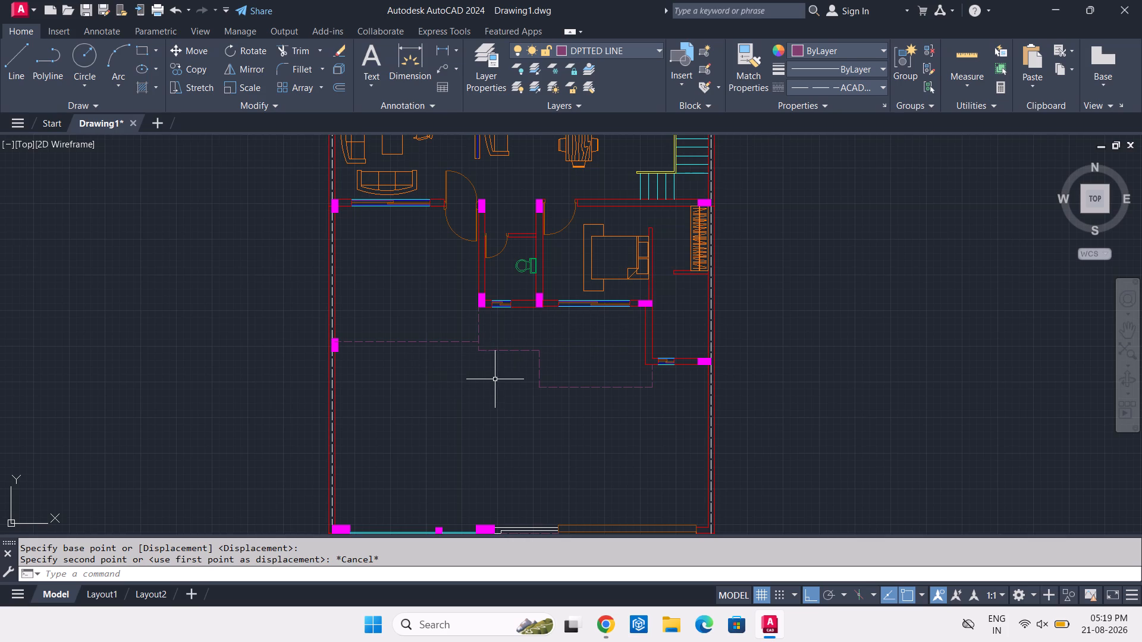
pyautogui.scroll(-3, 495, 376)
pyautogui.moveTo(562, 363); pyautogui.dragTo(539, 269, button='middle')
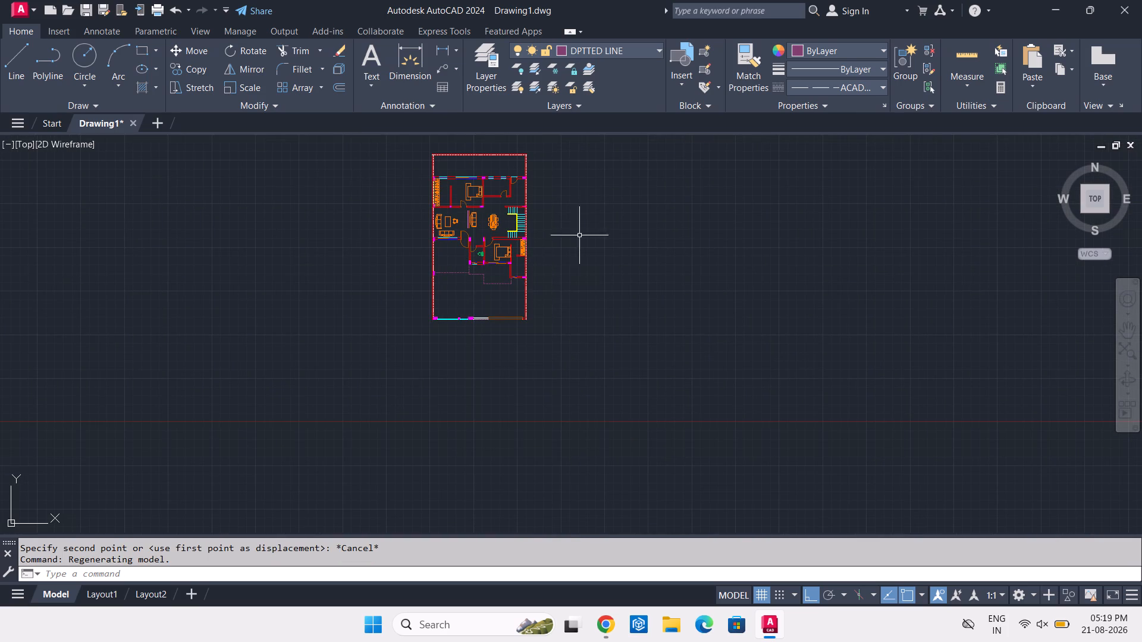
pyautogui.moveTo(583, 218); pyautogui.dragTo(591, 262, button='middle')
pyautogui.click(582, 164)
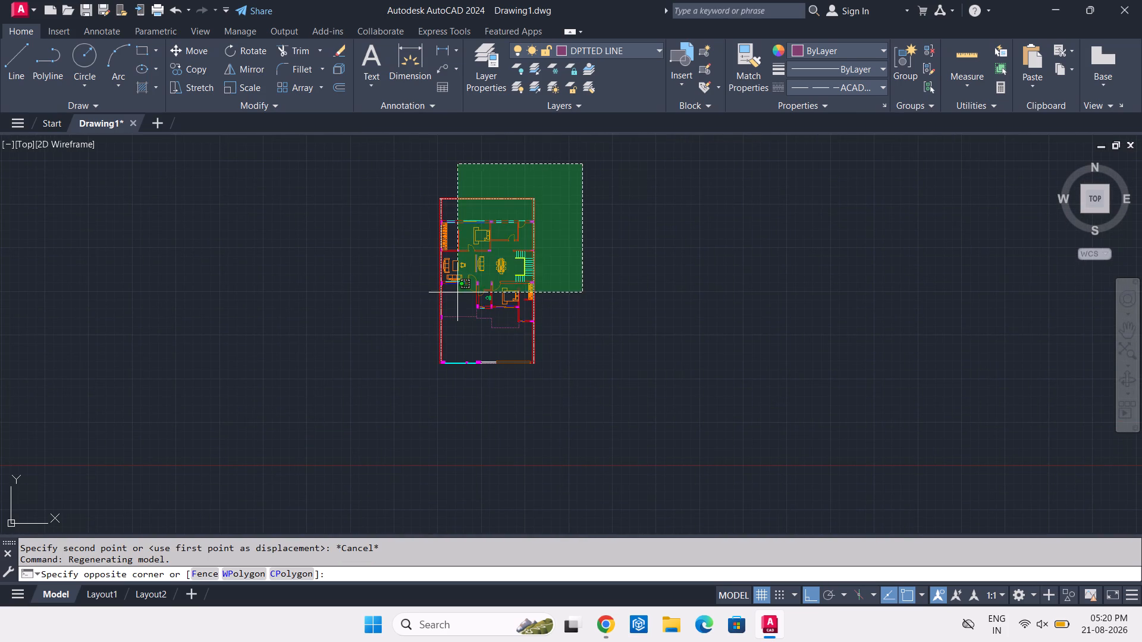
pyautogui.click(370, 394)
pyautogui.write('CO')
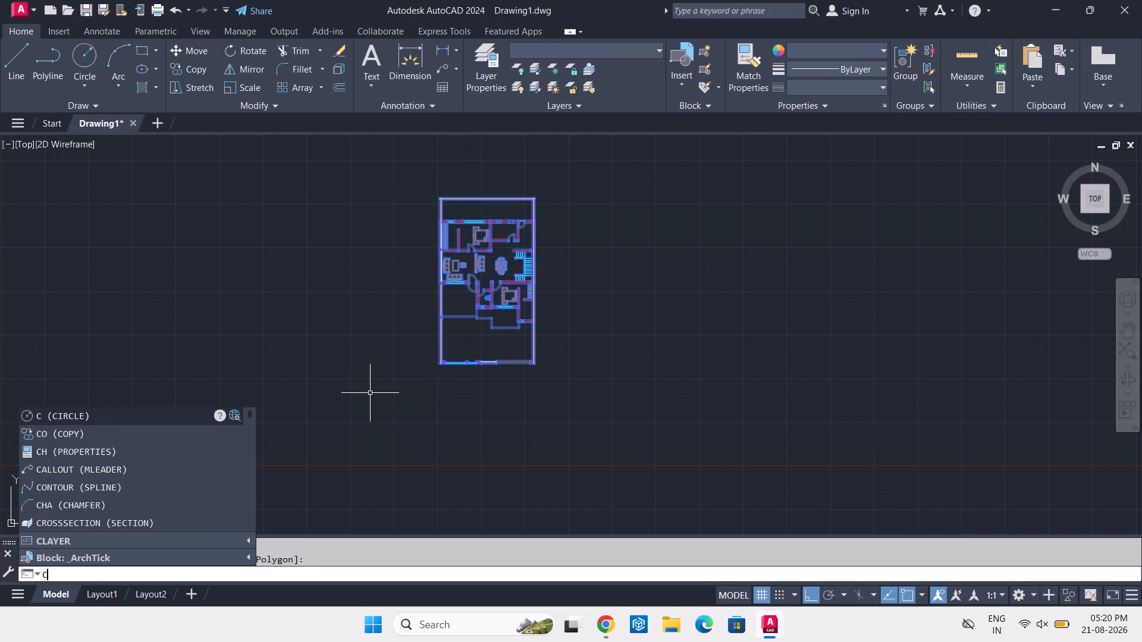
pyautogui.press('space')
pyautogui.click(486, 321)
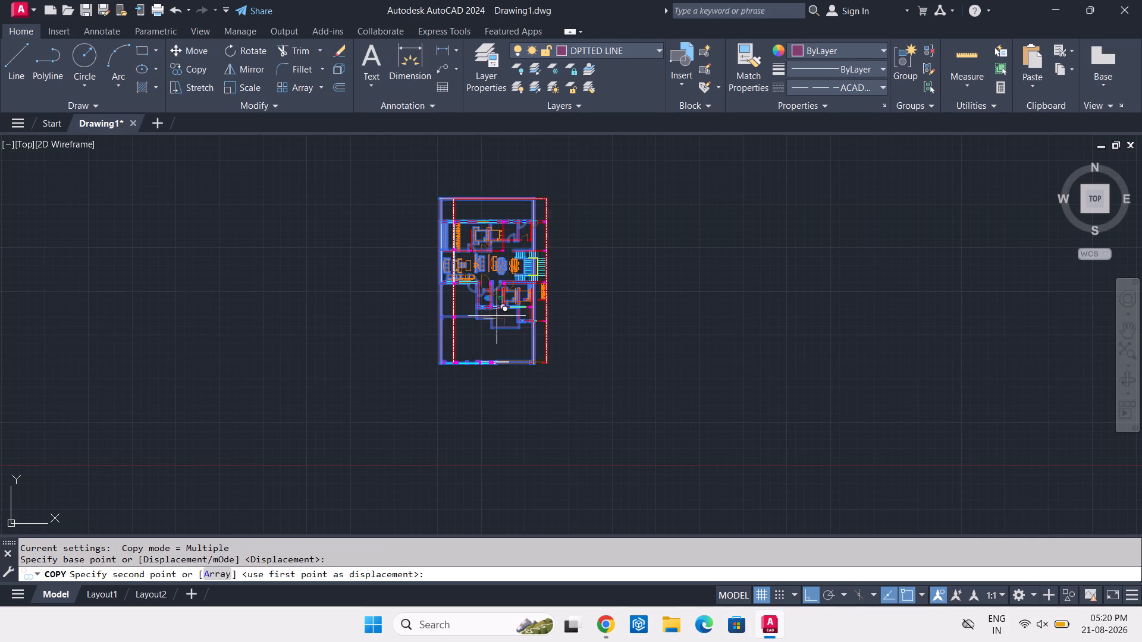
pyautogui.click(640, 297)
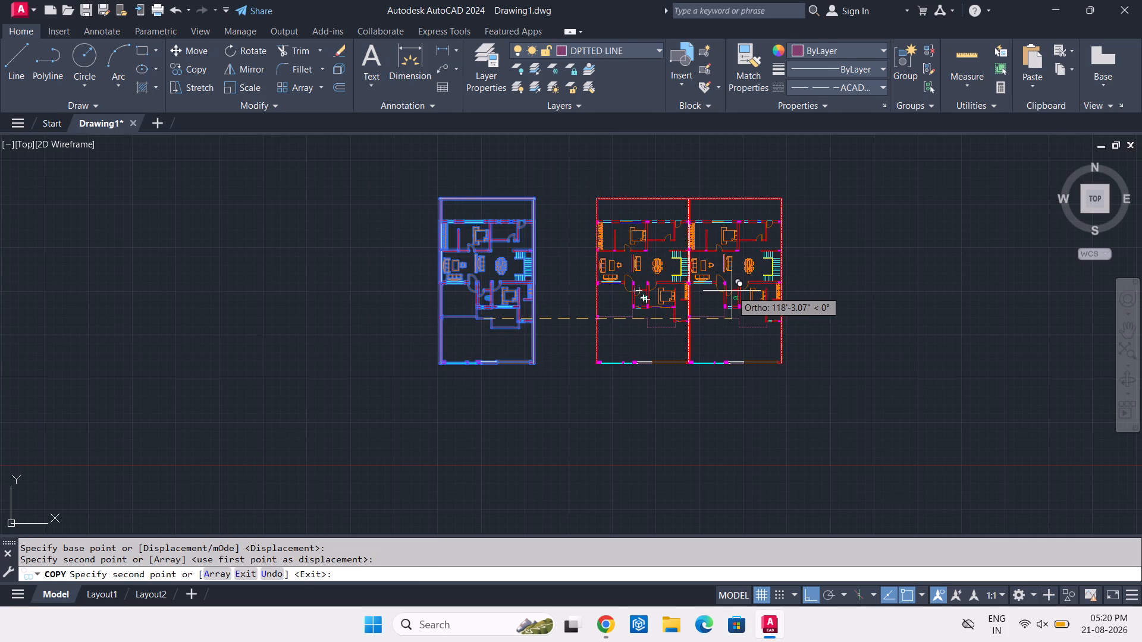
pyautogui.press('Escape')
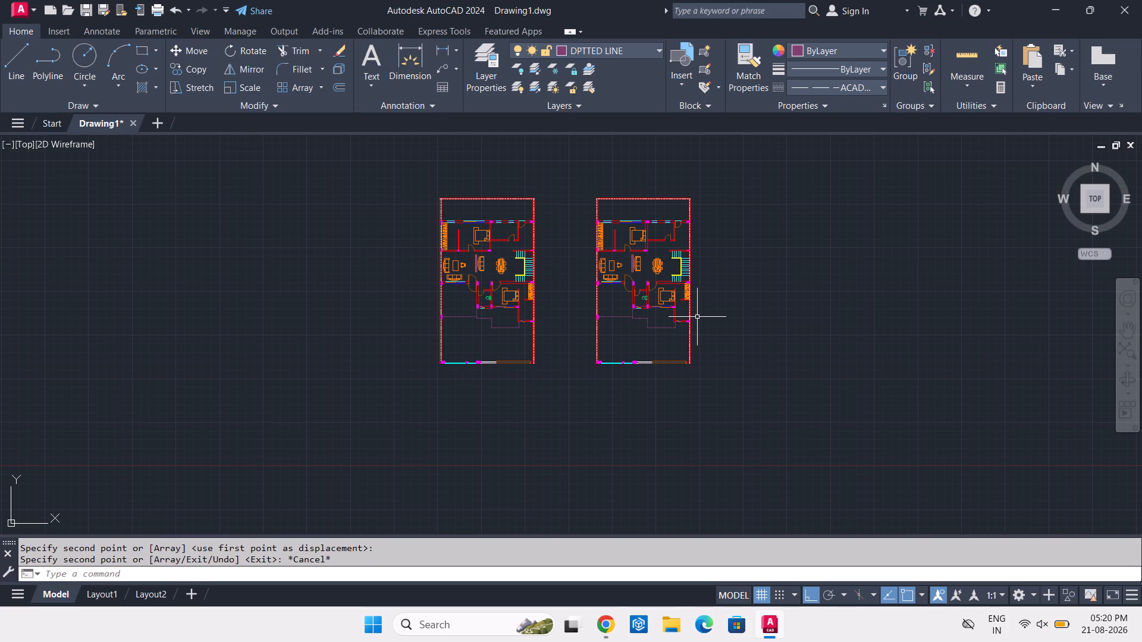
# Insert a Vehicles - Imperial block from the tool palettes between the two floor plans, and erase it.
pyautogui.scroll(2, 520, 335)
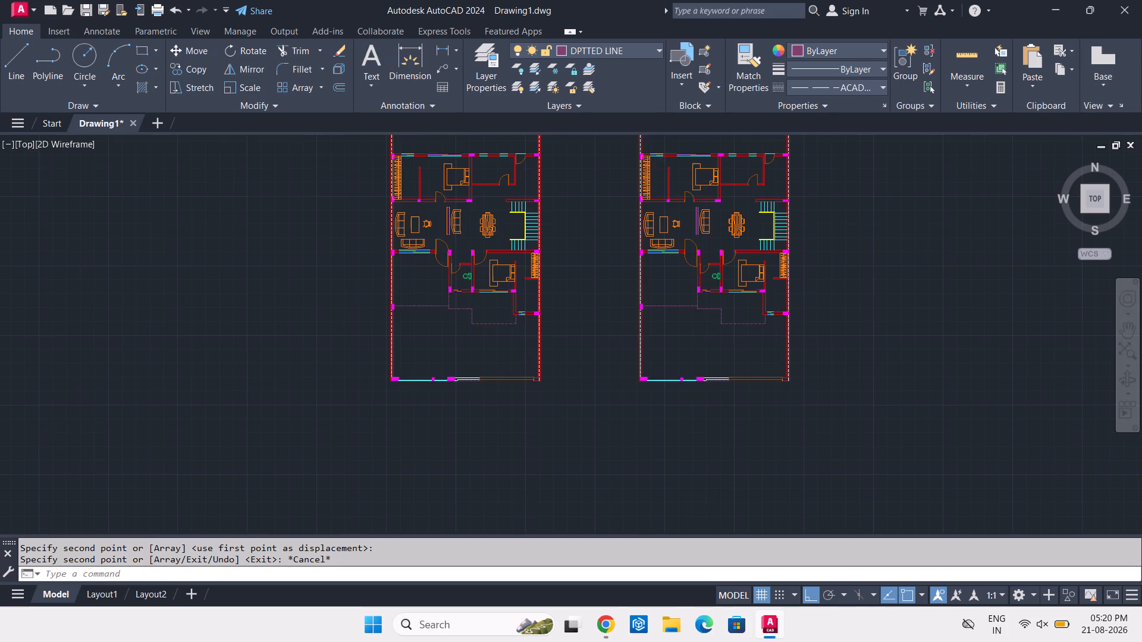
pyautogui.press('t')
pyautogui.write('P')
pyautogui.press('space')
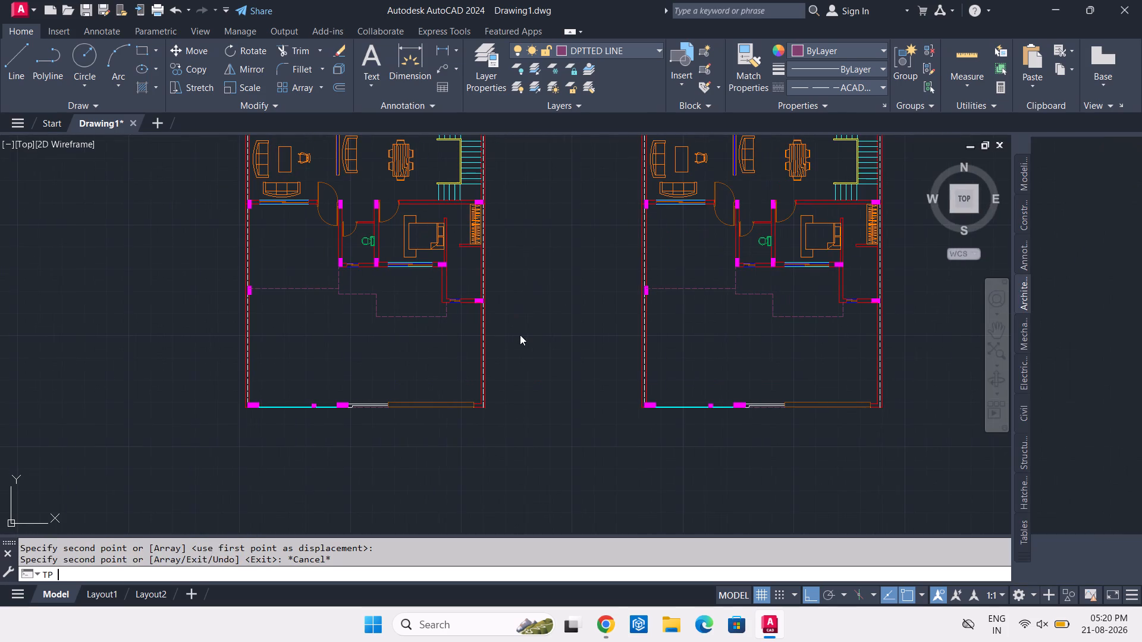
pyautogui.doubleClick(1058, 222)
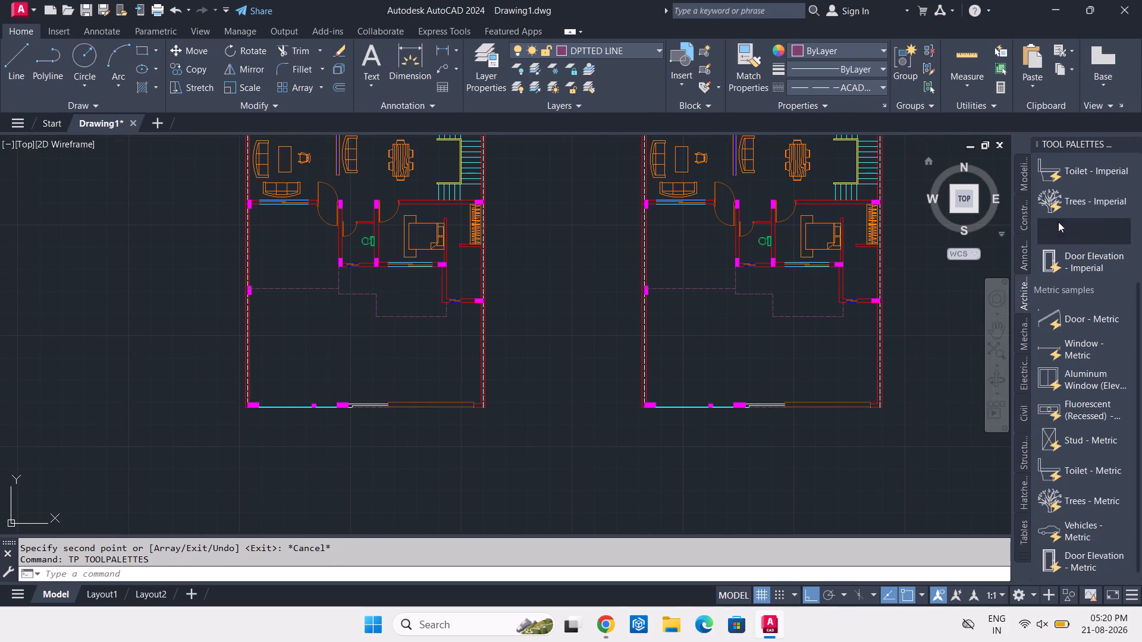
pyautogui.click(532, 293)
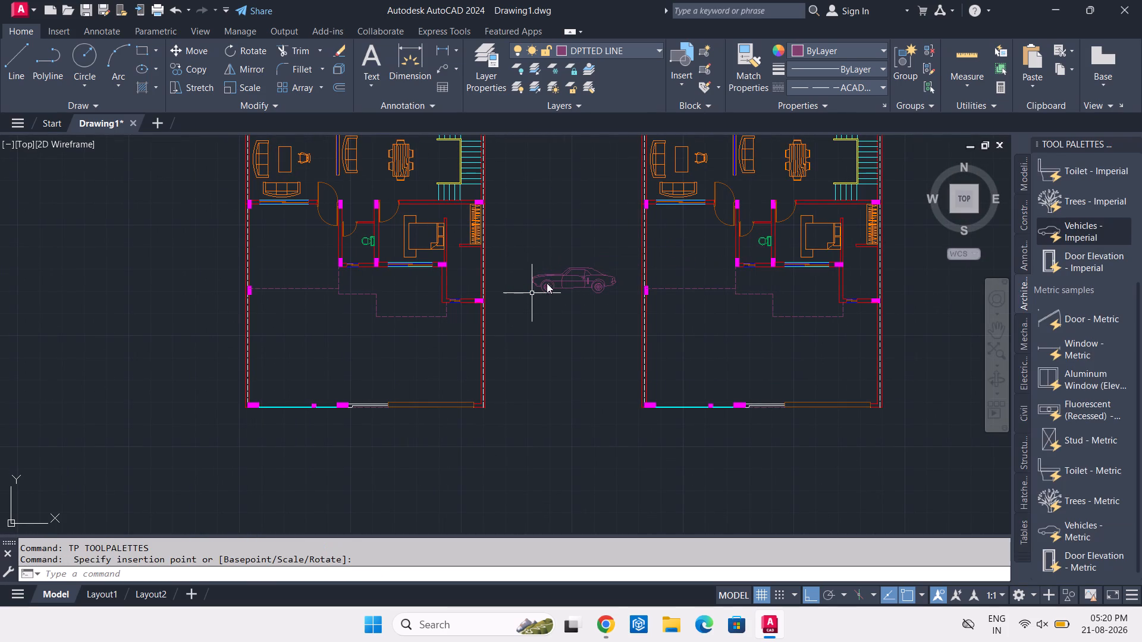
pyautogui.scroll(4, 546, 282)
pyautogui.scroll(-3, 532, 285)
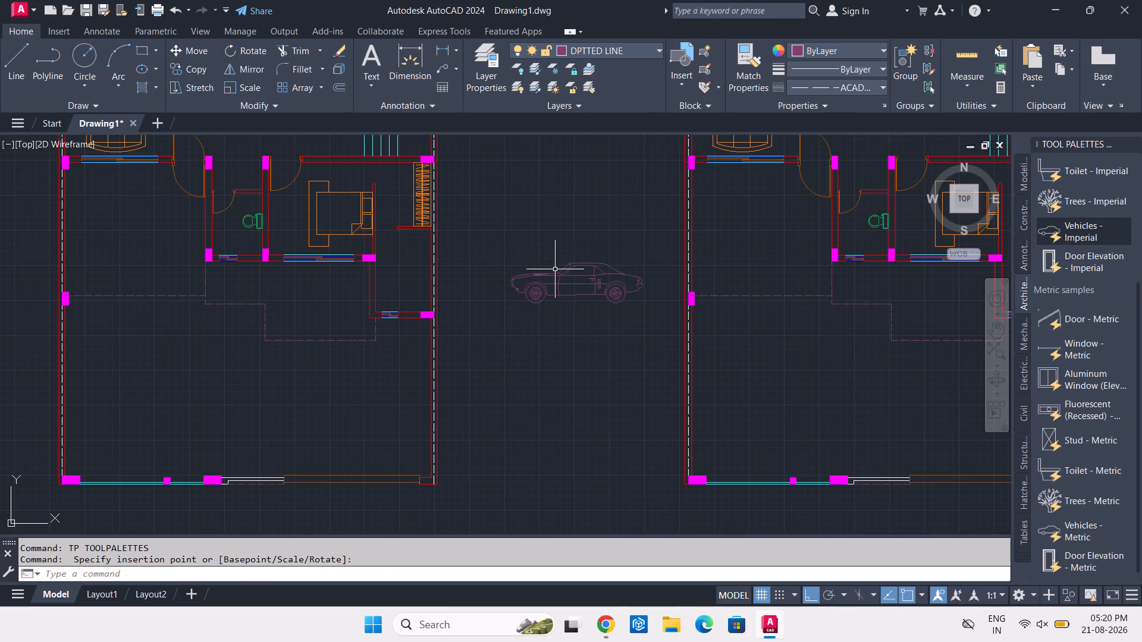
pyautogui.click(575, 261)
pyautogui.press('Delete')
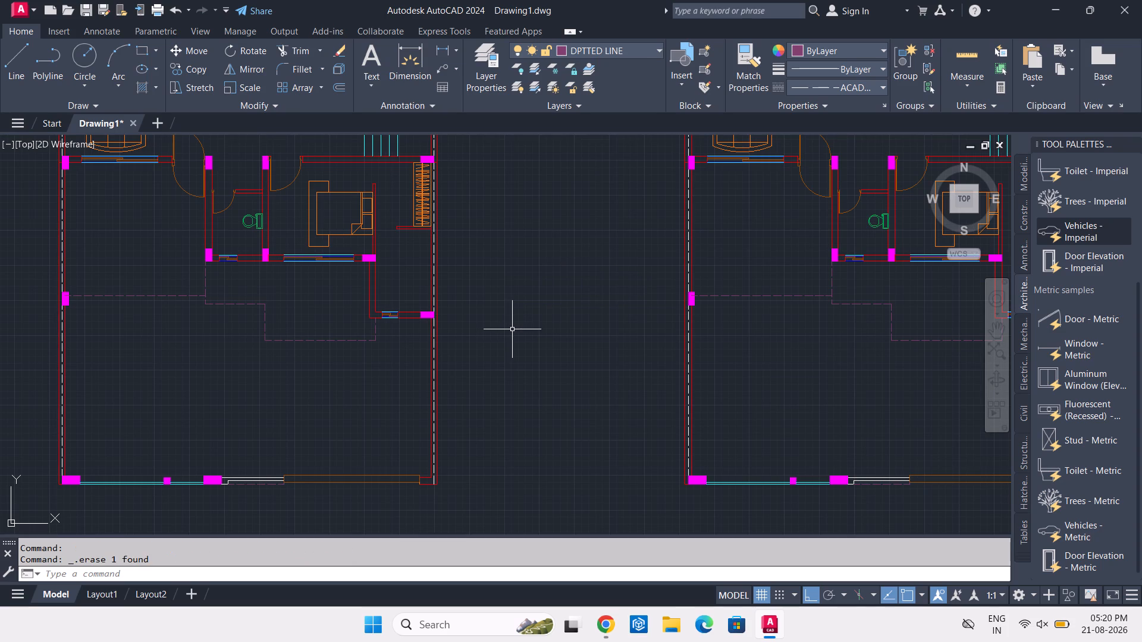
# Close the drawing and save its changes in the Documents folder as an AutoCAD 2018 drawing named DUPLEX.
pyautogui.click(1002, 148)
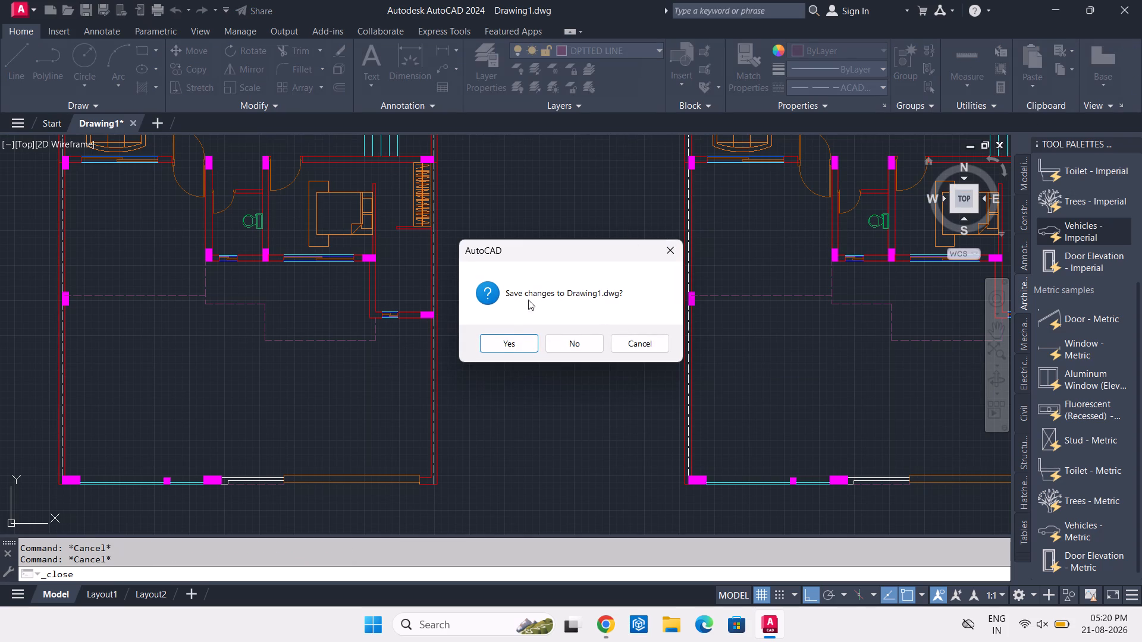
pyautogui.click(503, 343)
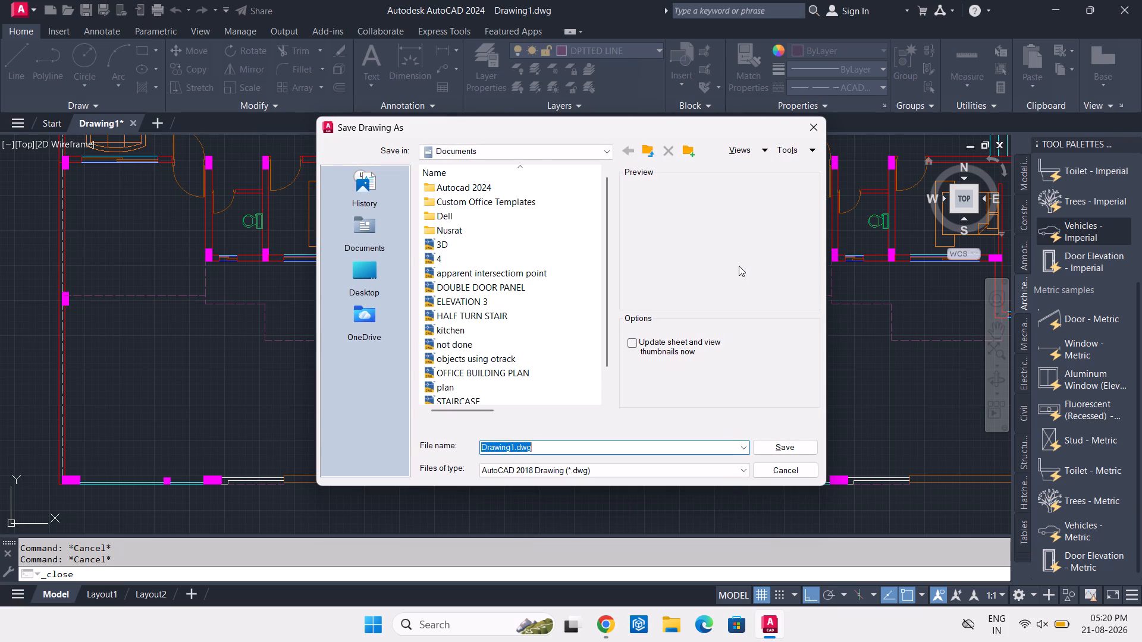
pyautogui.press('BackSpace')
pyautogui.write('DUPLEX')
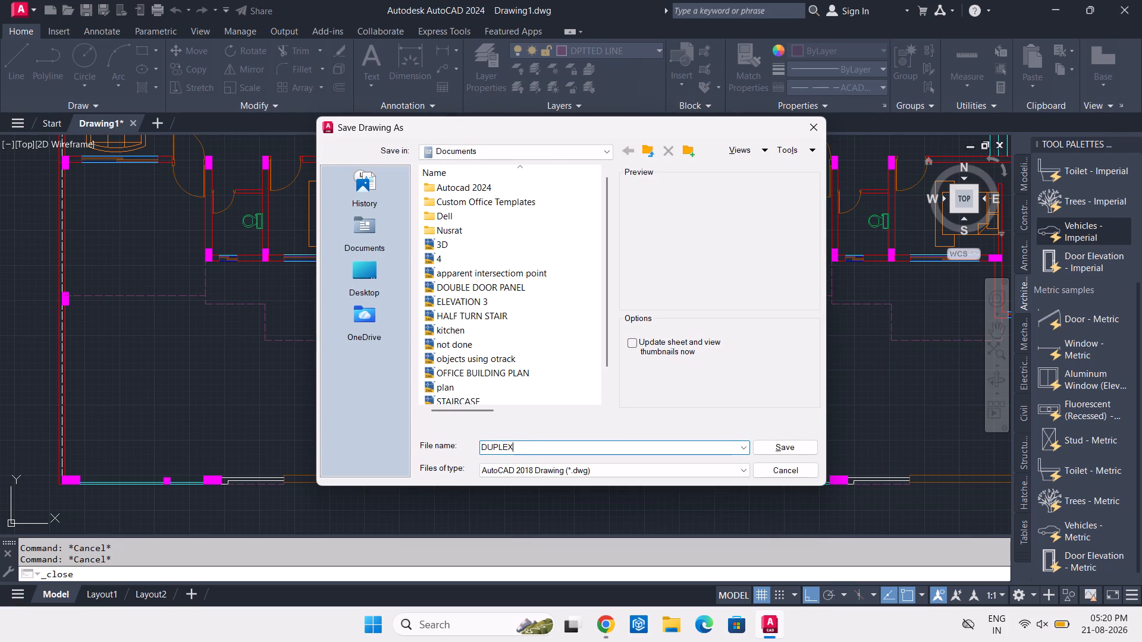
pyautogui.press('Return')
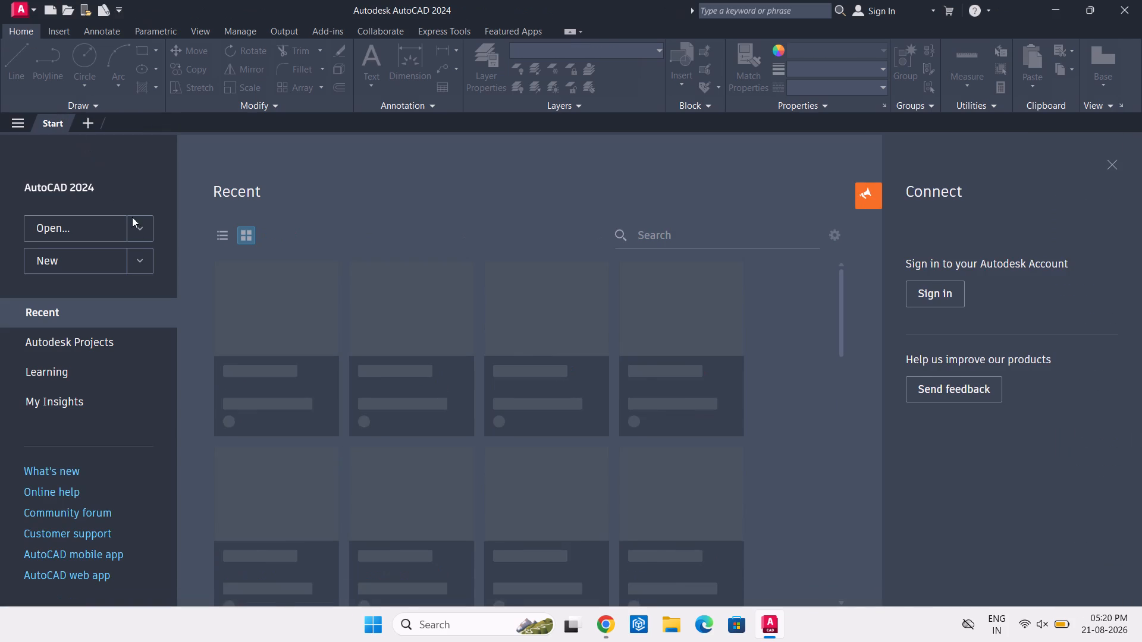
# Reopen the DUPLEX drawing from the recent files.
pyautogui.doubleClick(253, 294)
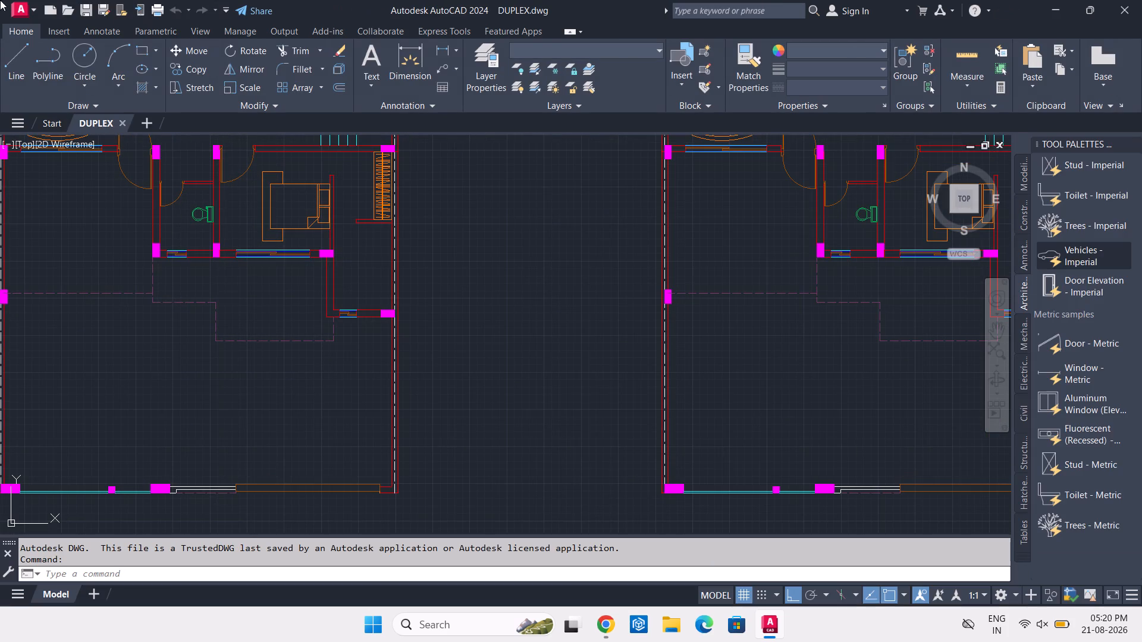
# Export the current display to PDF as DUPLEX.pdf, using the AutoCAD PDF (General Documentation) preset.
pyautogui.click(29, 7)
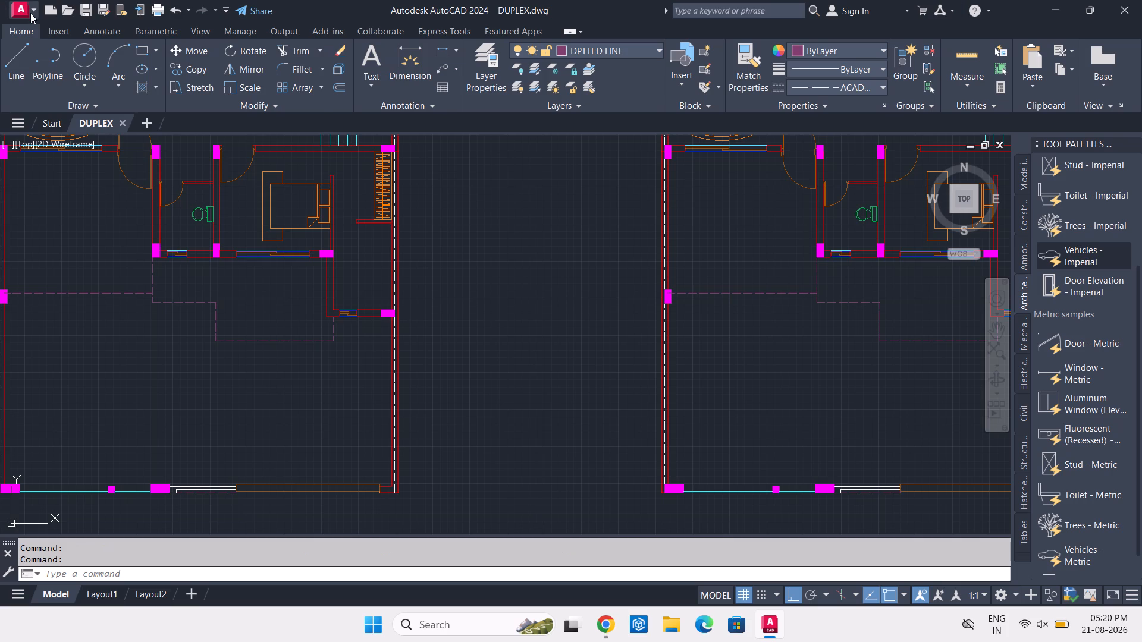
pyautogui.click(39, 256)
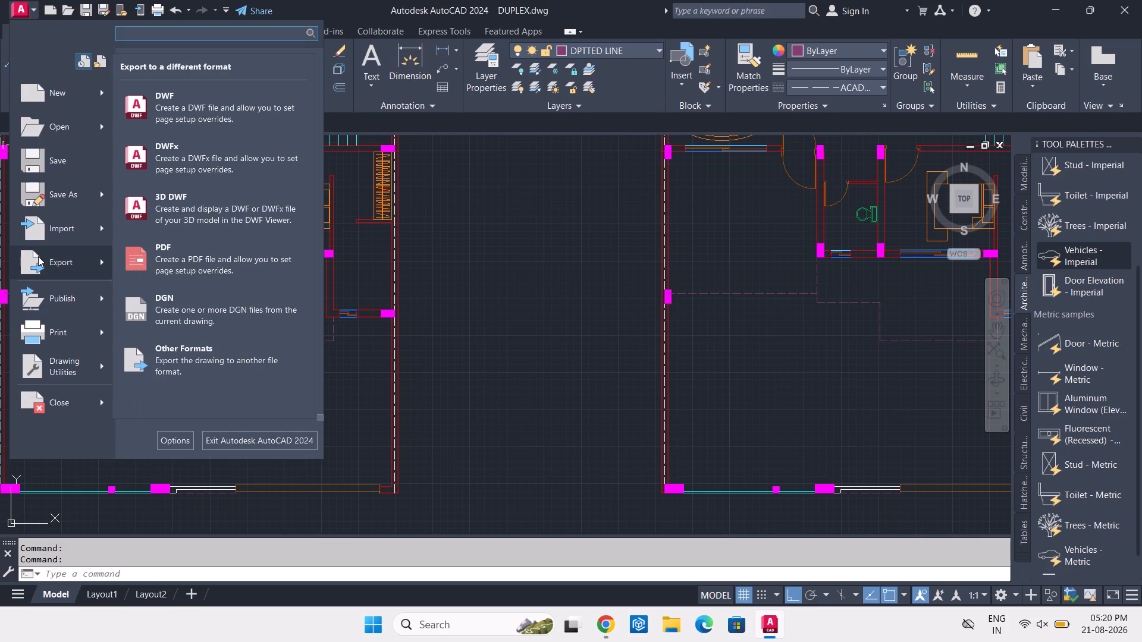
pyautogui.doubleClick(153, 247)
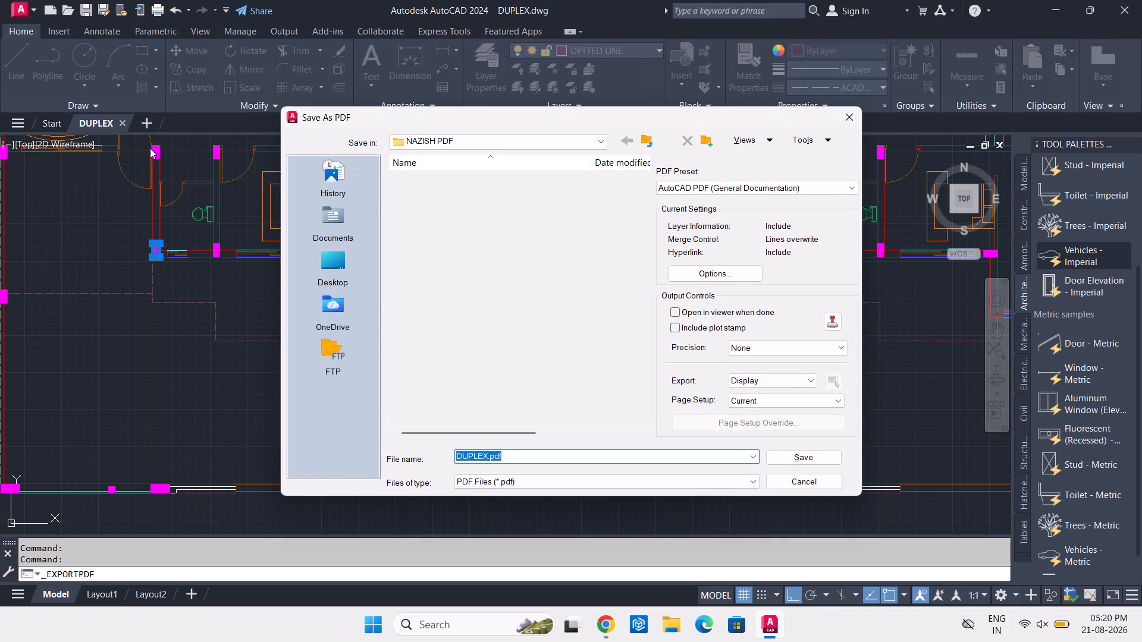
pyautogui.click(798, 455)
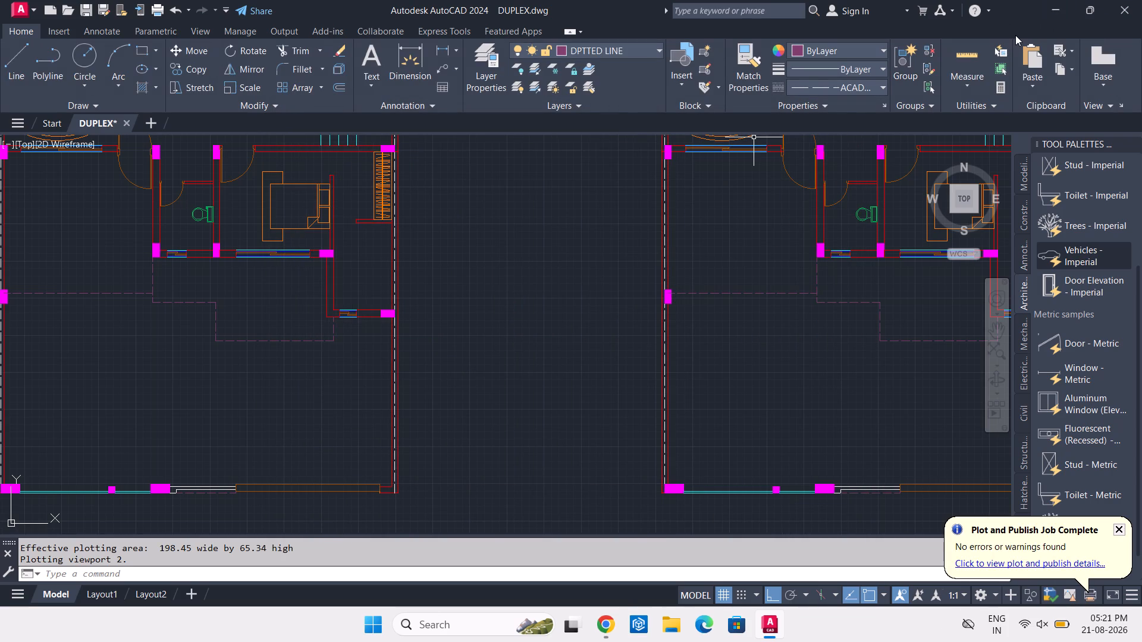
# Turn off command log recording with LOGFILEOFF.
pyautogui.write('LOG')
pyautogui.press('space')
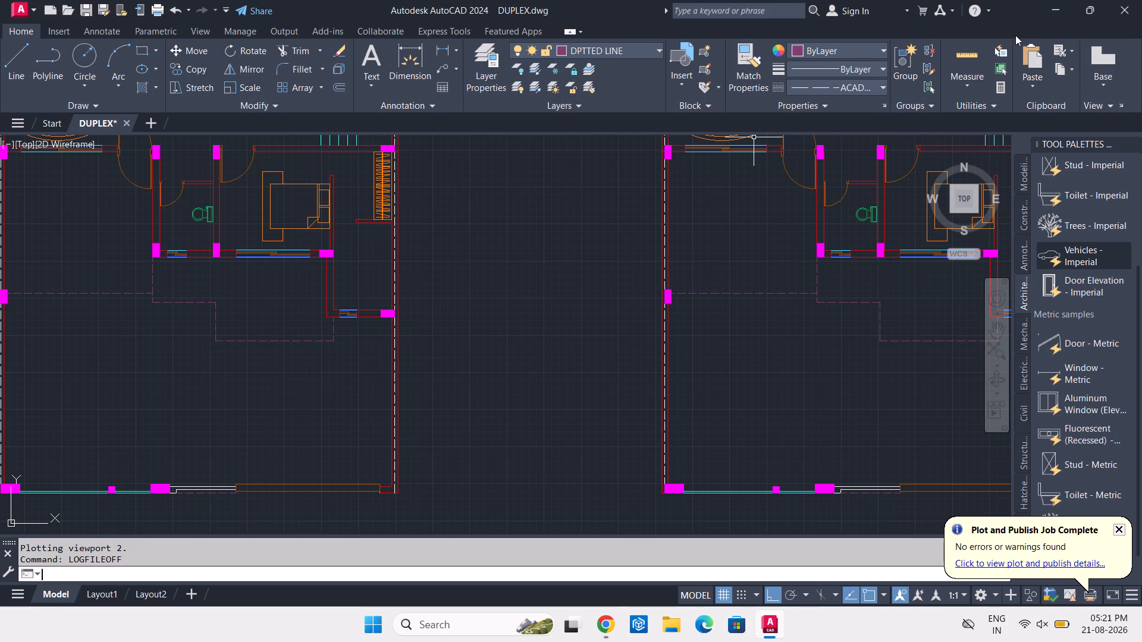
# Look up the path of the drawing's log file with LOGFILENAME.
pyautogui.write('LOGFILENAME')
pyautogui.press('space')
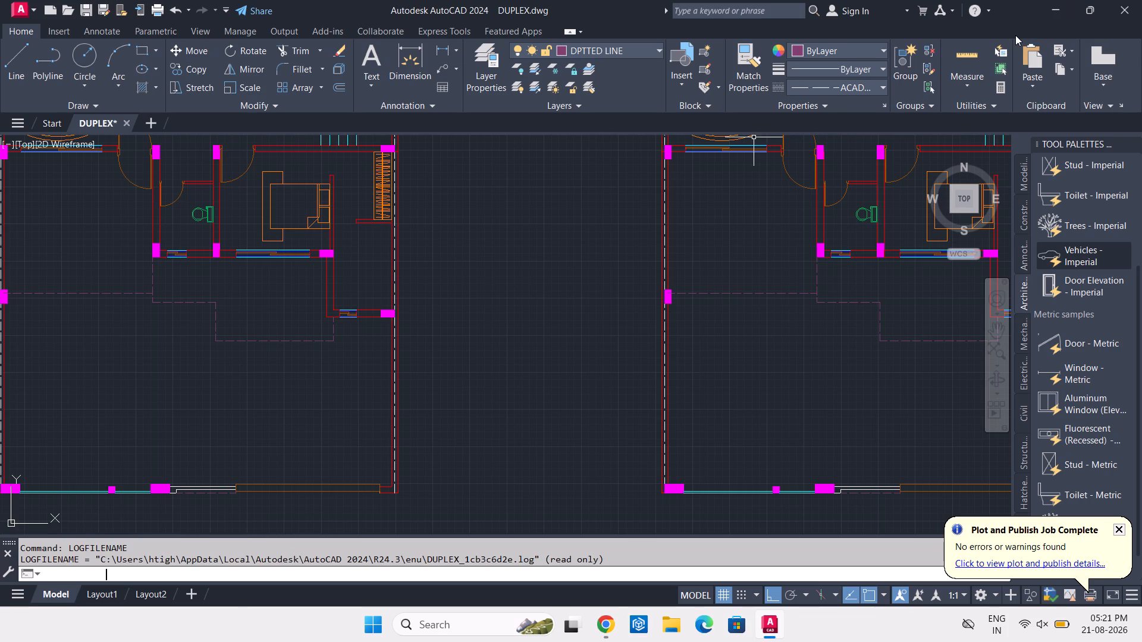
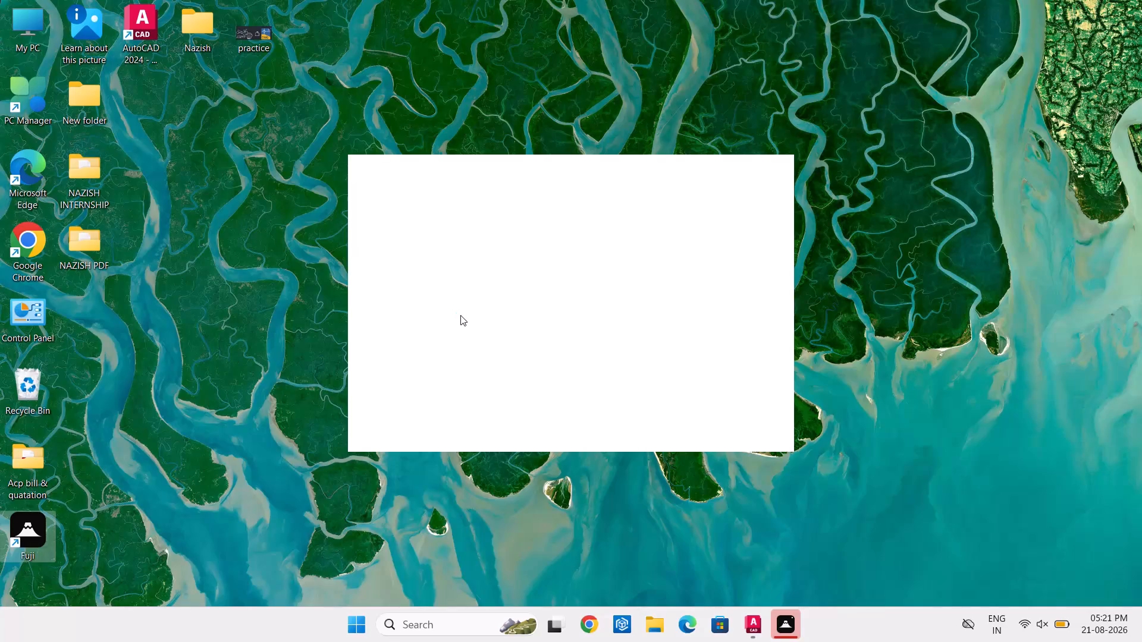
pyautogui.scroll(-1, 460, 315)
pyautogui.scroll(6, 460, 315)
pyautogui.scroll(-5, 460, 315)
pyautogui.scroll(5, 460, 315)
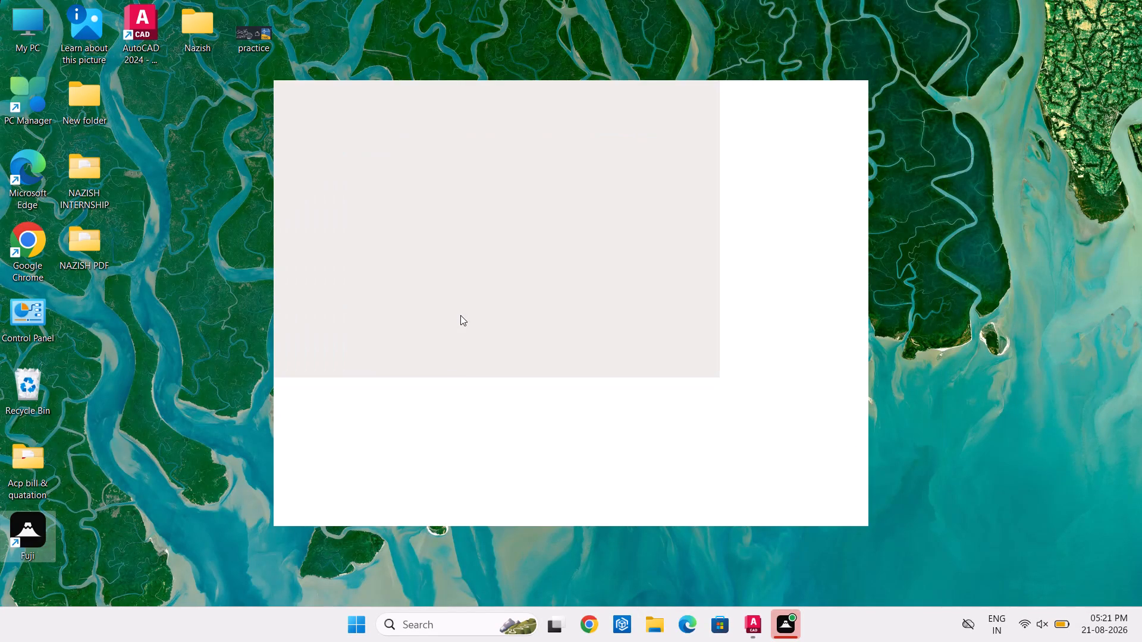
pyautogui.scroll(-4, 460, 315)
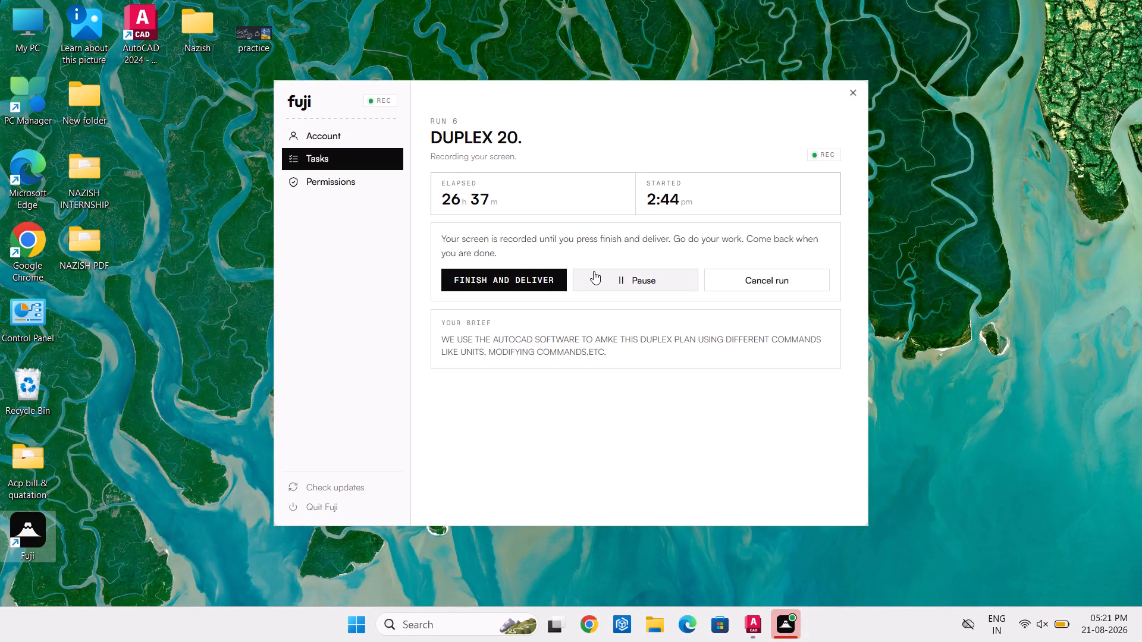